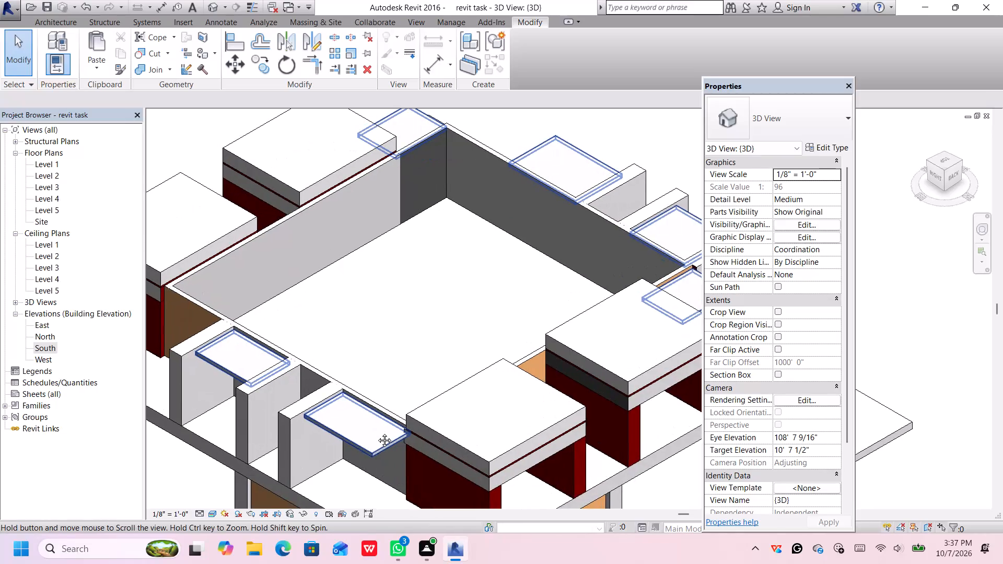
Orient the 3D view to Top so the whole building plan is shown.
{"action": "scroll", "coordinate": [398, 429], "scroll_direction": "up", "scroll_amount": 1}
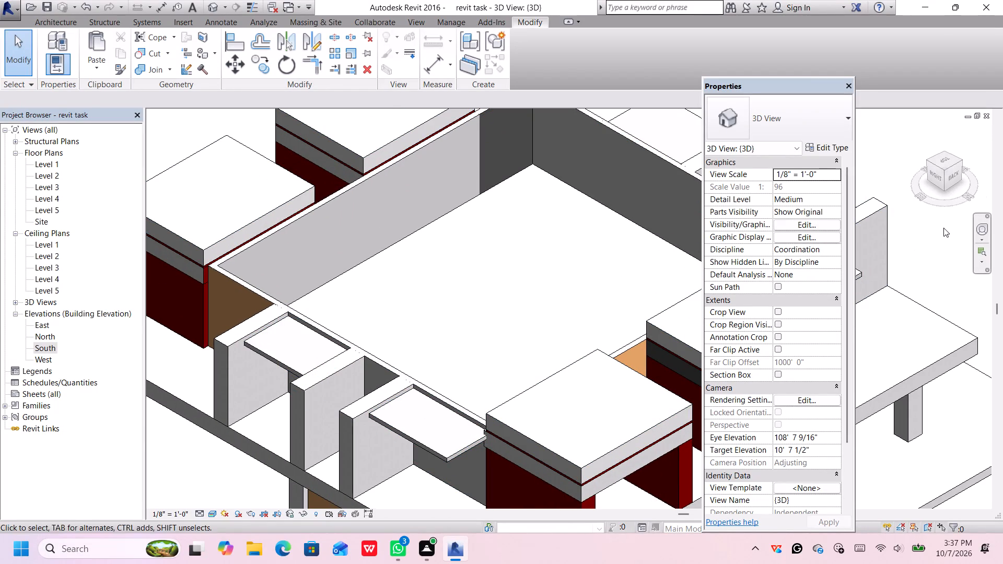
{"action": "left_click", "coordinate": [942, 157]}
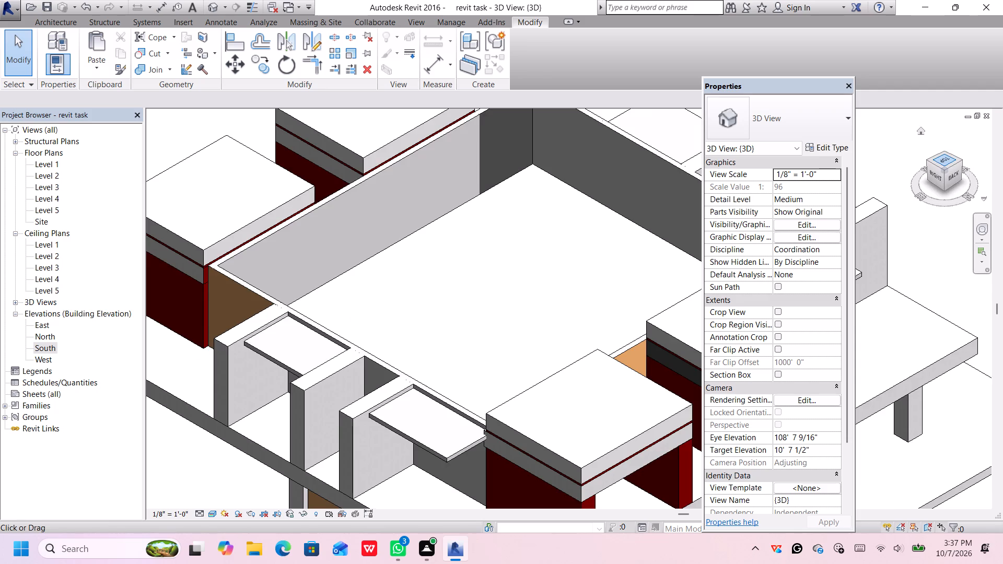
{"action": "middle_click_drag", "start_coordinate": [643, 242], "coordinate": [467, 278]}
{"action": "scroll", "coordinate": [512, 251], "scroll_direction": "up", "scroll_amount": 6}
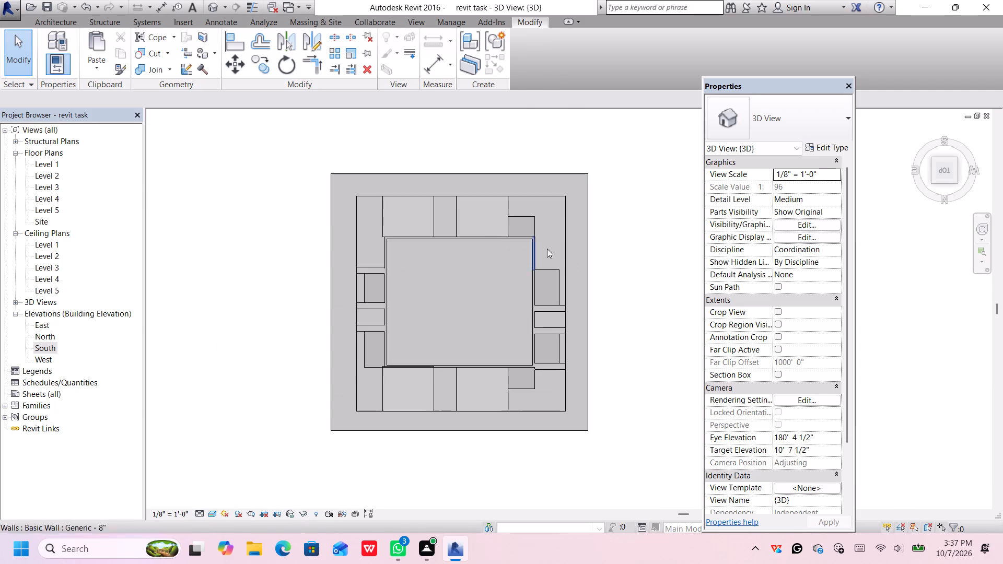
{"action": "scroll", "coordinate": [562, 241], "scroll_direction": "up", "scroll_amount": 3}
{"action": "middle_click_drag", "start_coordinate": [524, 265], "coordinate": [605, 236]}
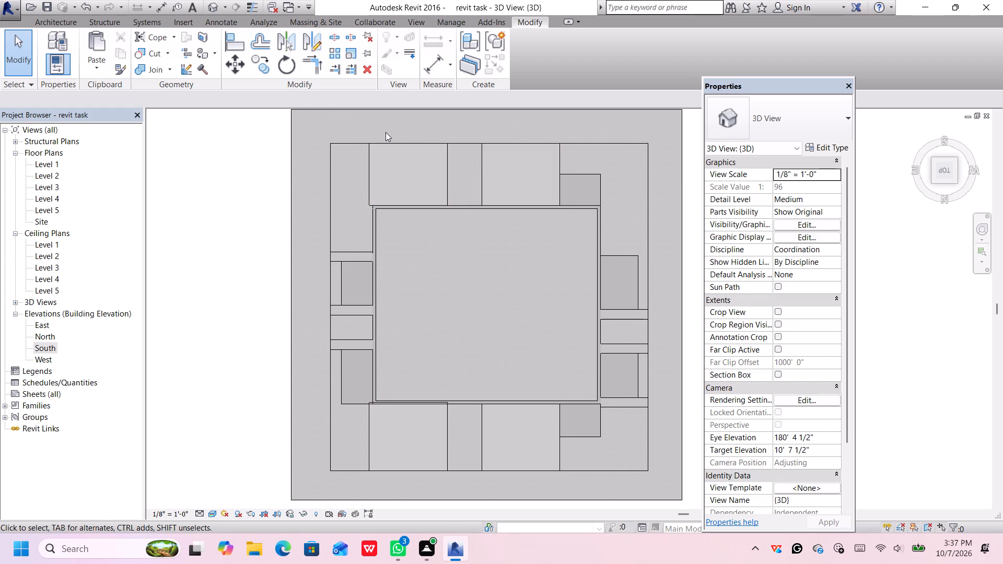
{"action": "left_click_drag", "start_coordinate": [387, 133], "coordinate": [381, 128]}
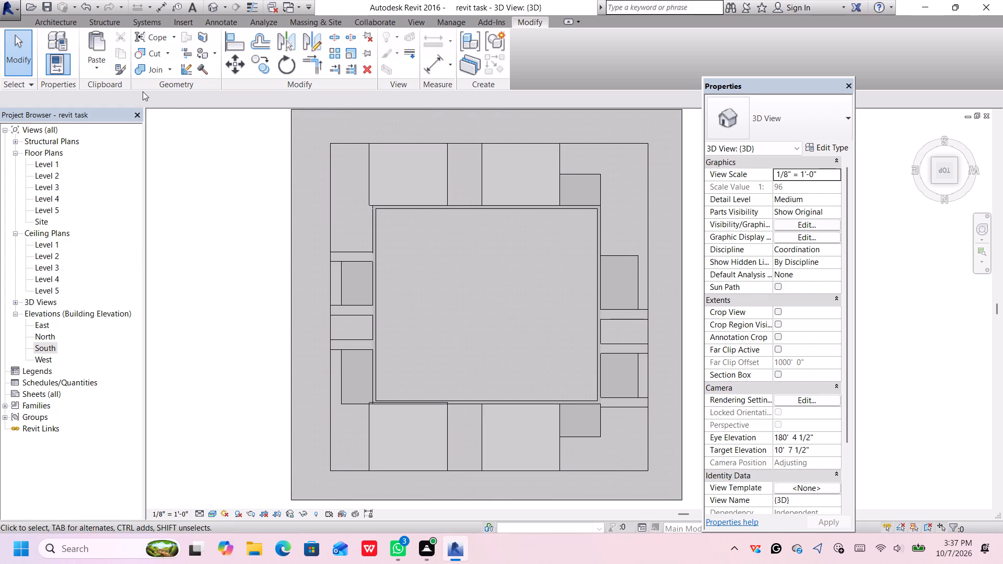
Start an architectural floor and sketch a rectangular boundary about 6'-4" by 8'-10" over the southern small slab on the east side.
{"action": "left_click", "coordinate": [35, 16]}
{"action": "left_click", "coordinate": [58, 22]}
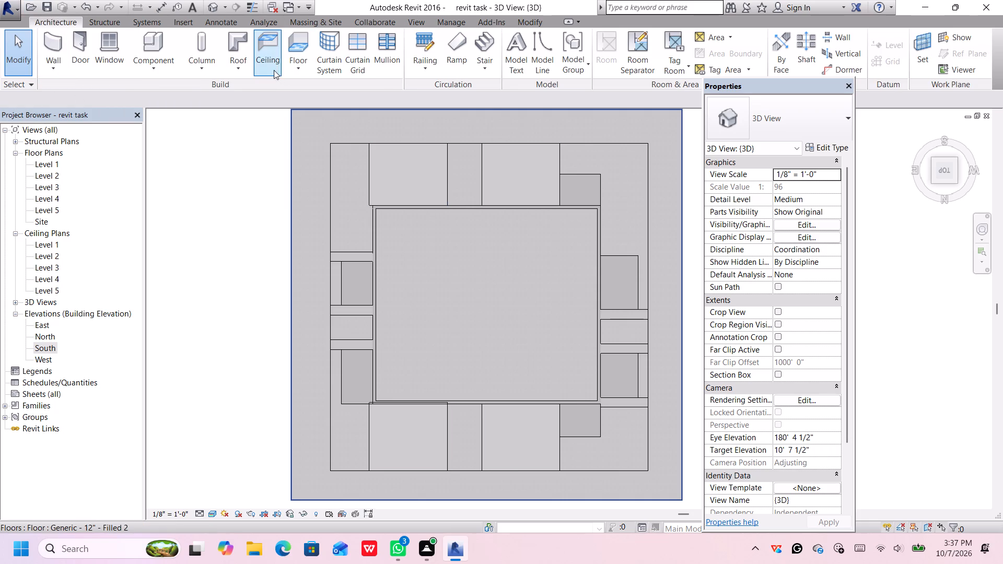
{"action": "left_click", "coordinate": [302, 69]}
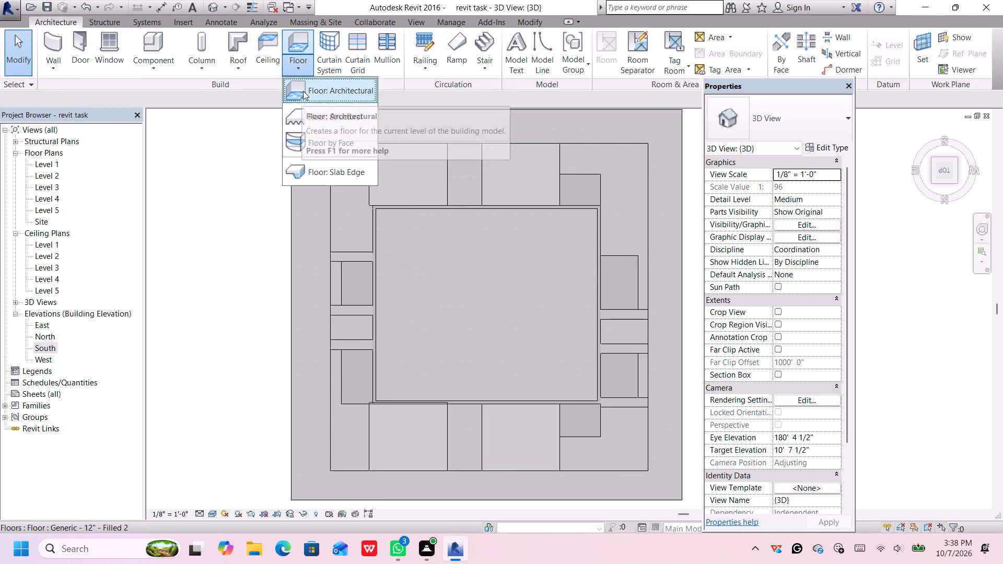
{"action": "left_click", "coordinate": [303, 91]}
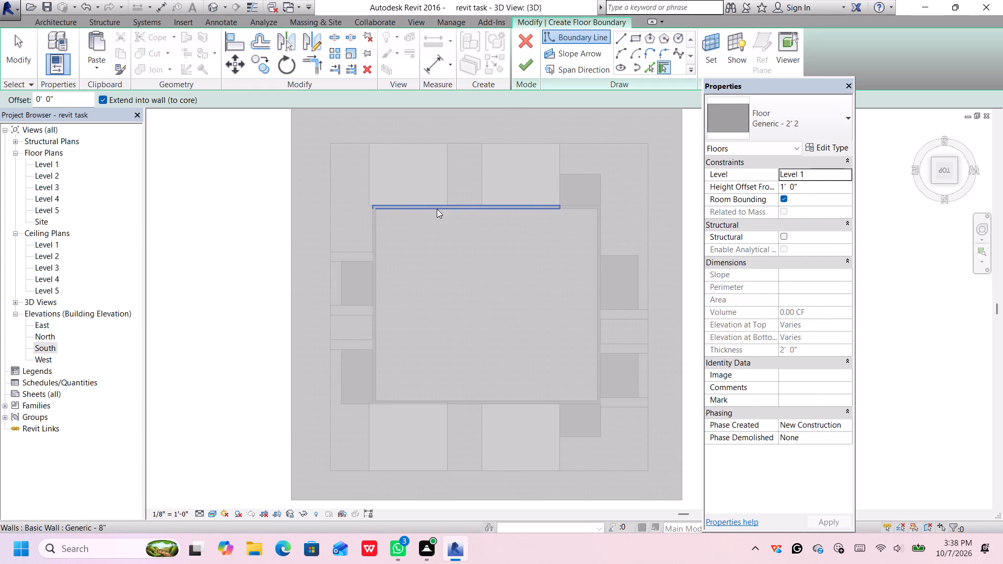
{"action": "scroll", "coordinate": [347, 276], "scroll_direction": "up", "scroll_amount": 4}
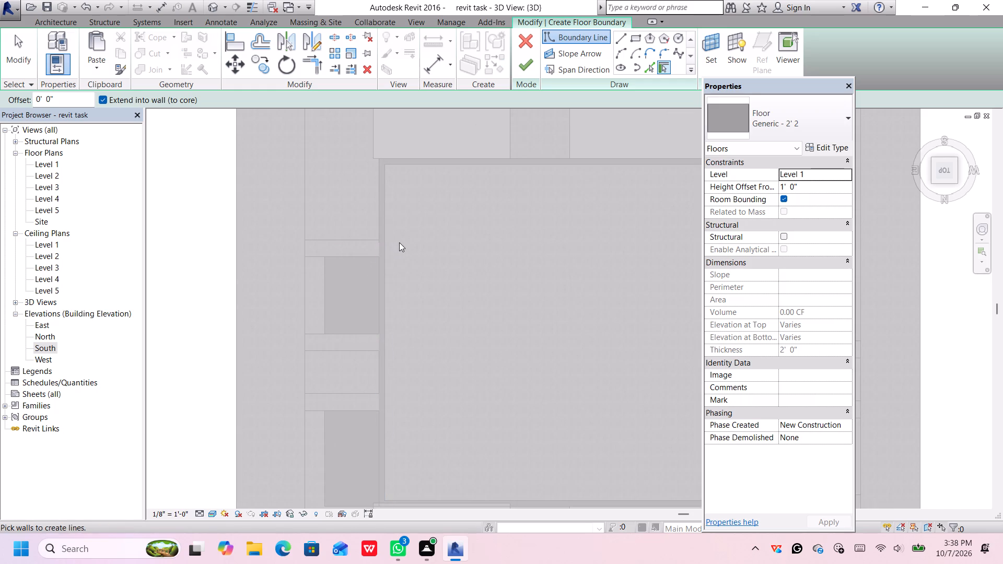
{"action": "left_click", "coordinate": [634, 36]}
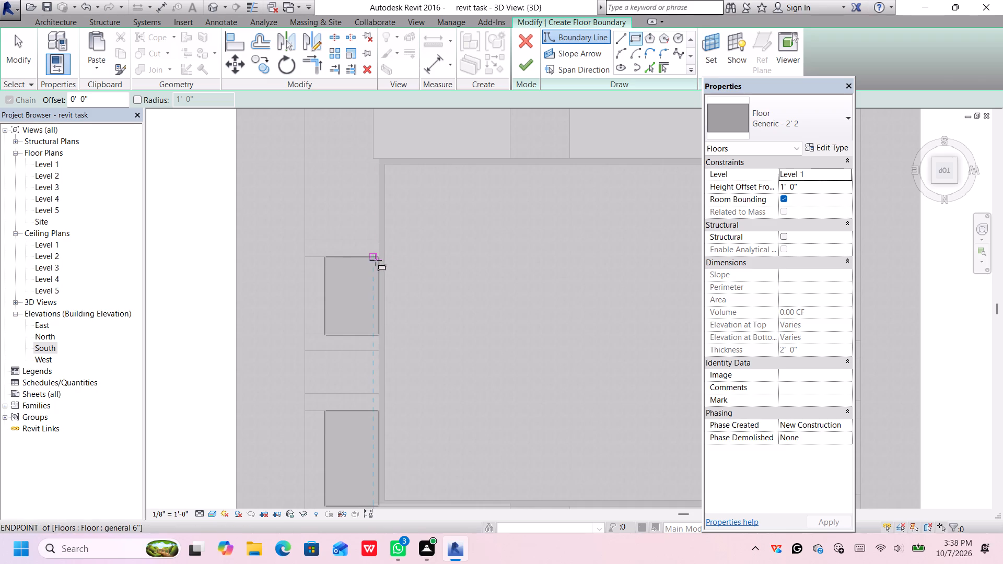
{"action": "scroll", "coordinate": [377, 261], "scroll_direction": "up", "scroll_amount": 6}
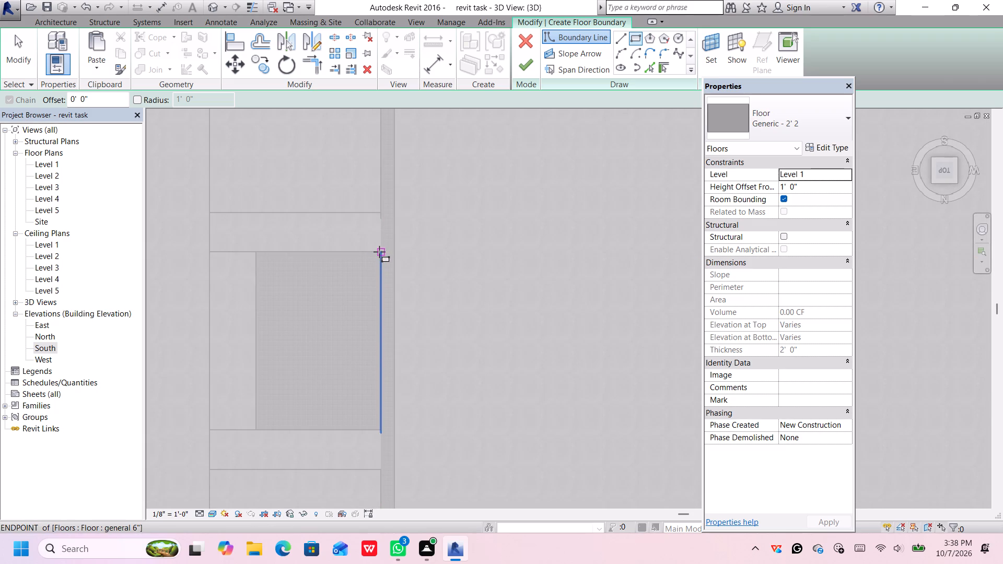
{"action": "left_click", "coordinate": [379, 252]}
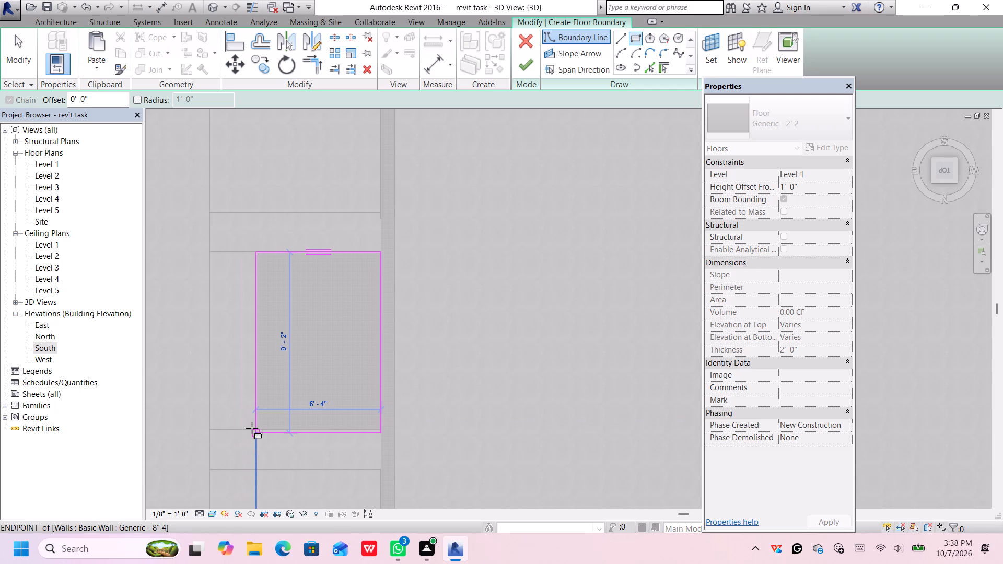
{"action": "scroll", "coordinate": [252, 429], "scroll_direction": "up", "scroll_amount": 3}
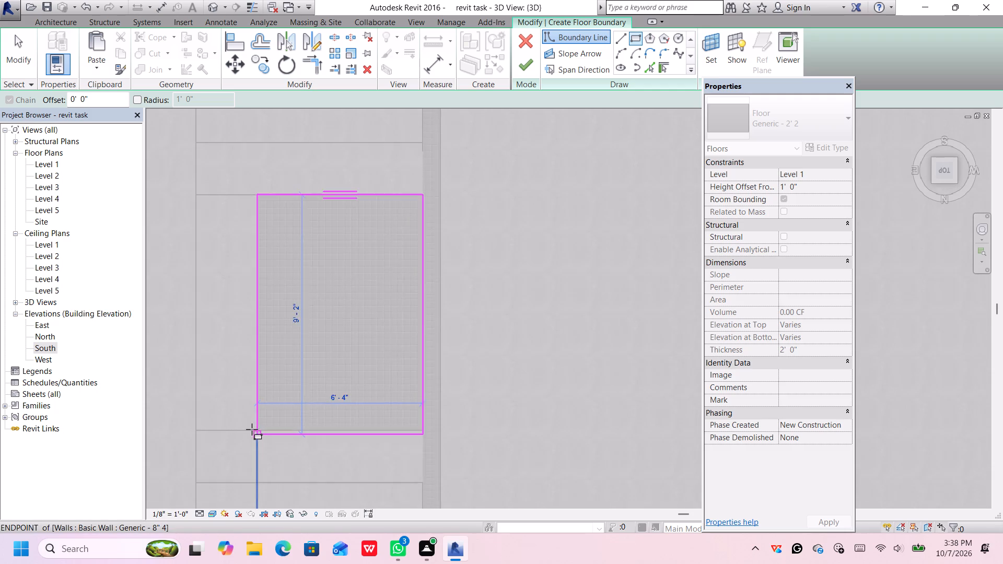
{"action": "scroll", "coordinate": [252, 429], "scroll_direction": "up", "scroll_amount": 2}
{"action": "left_click", "coordinate": [256, 425]}
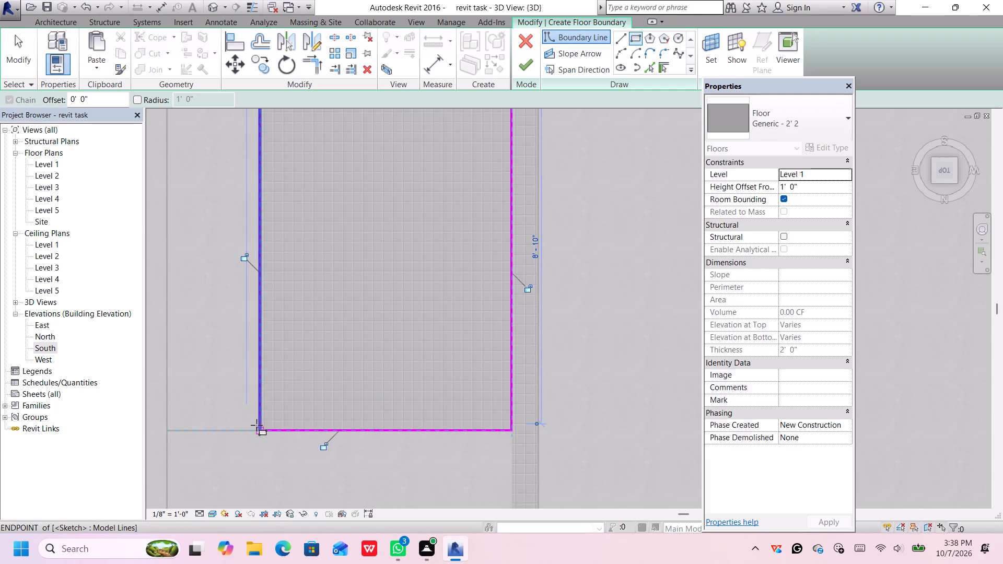
Sketch a rectangular boundary about 6'-4" by 10'-10" over the northern small slab on the east side.
{"action": "scroll", "coordinate": [535, 375], "scroll_direction": "down", "scroll_amount": 6}
{"action": "scroll", "coordinate": [592, 379], "scroll_direction": "down", "scroll_amount": 4}
{"action": "middle_click_drag", "start_coordinate": [599, 385], "coordinate": [487, 217]}
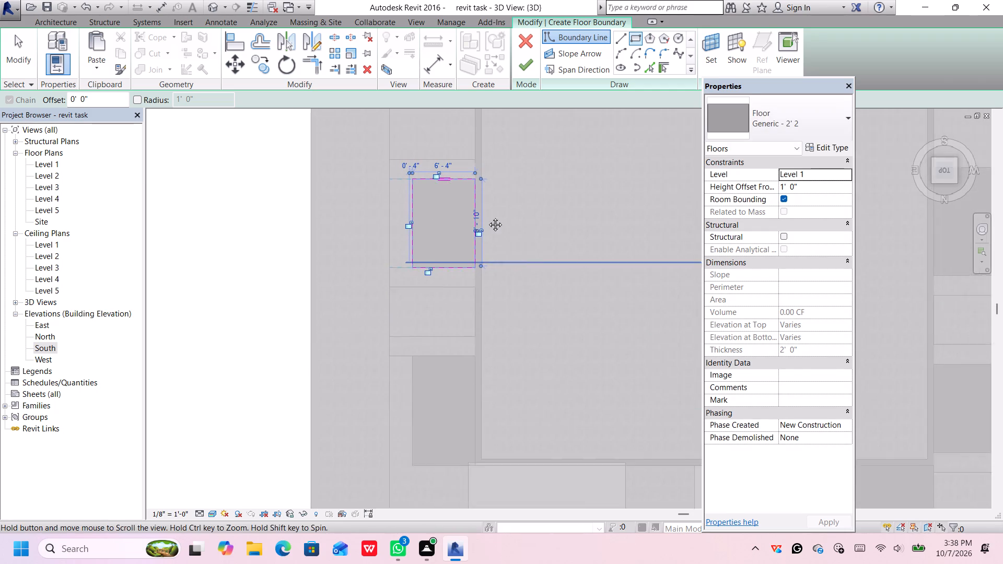
{"action": "middle_click_drag", "start_coordinate": [487, 217], "coordinate": [482, 209]}
{"action": "scroll", "coordinate": [416, 302], "scroll_direction": "up", "scroll_amount": 6}
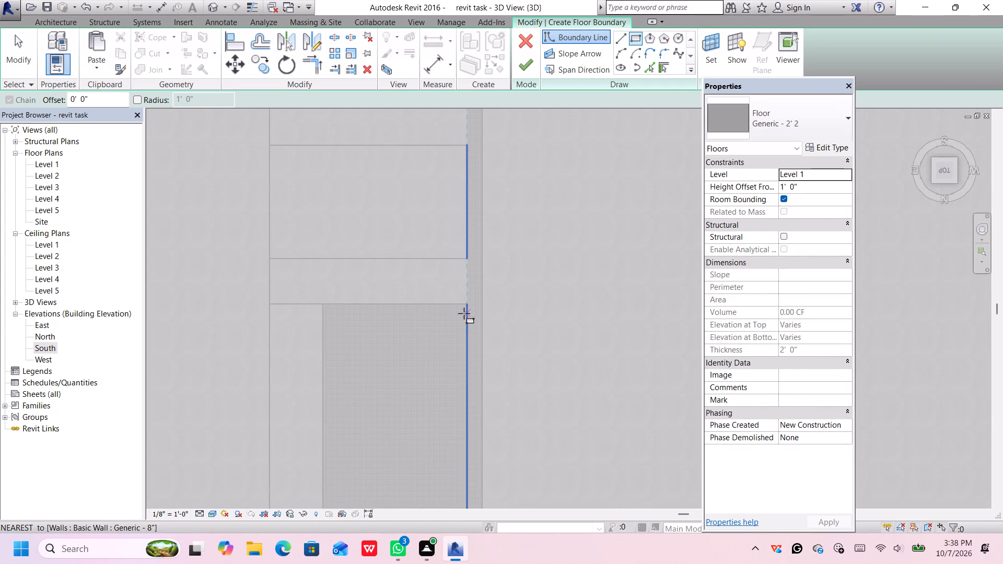
{"action": "scroll", "coordinate": [464, 313], "scroll_direction": "up", "scroll_amount": 9}
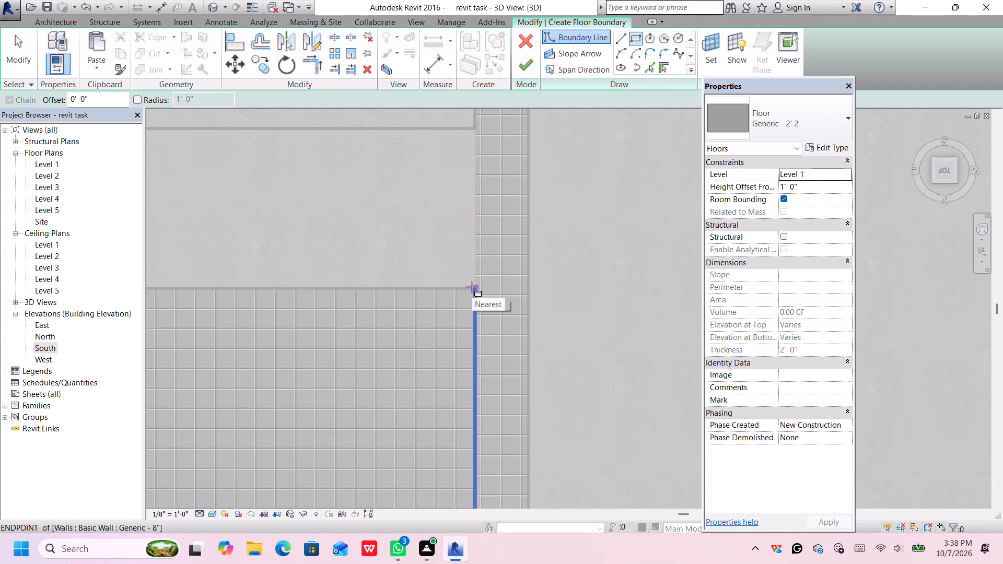
{"action": "left_click", "coordinate": [472, 287]}
{"action": "scroll", "coordinate": [383, 409], "scroll_direction": "down", "scroll_amount": 8}
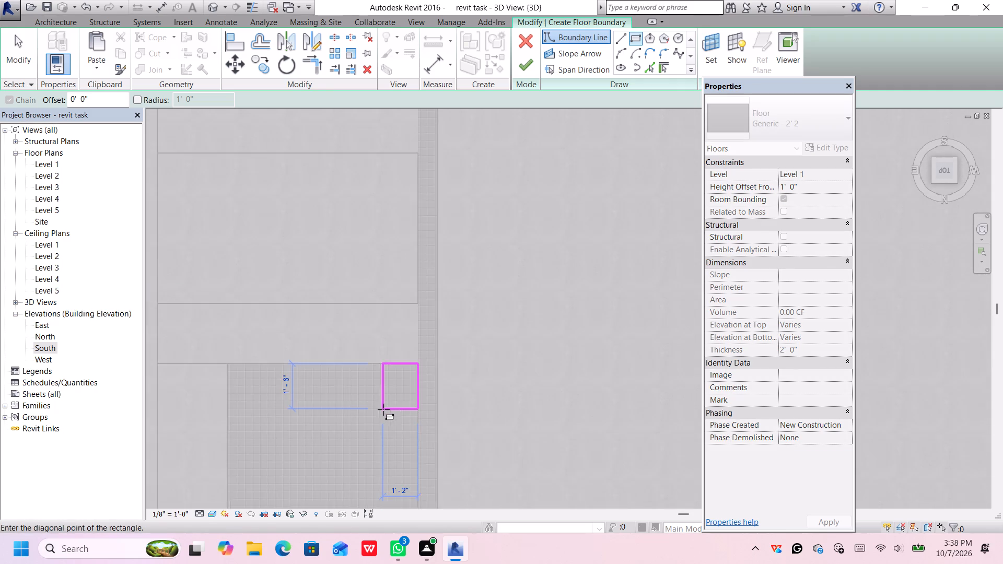
{"action": "scroll", "coordinate": [375, 417], "scroll_direction": "down", "scroll_amount": 1}
{"action": "middle_click_drag", "start_coordinate": [352, 436], "coordinate": [361, 225]}
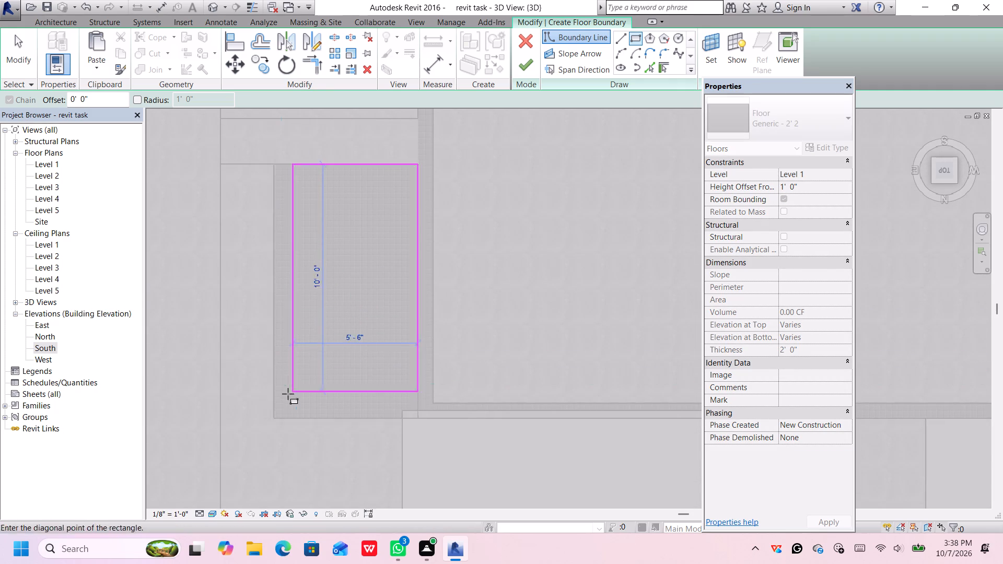
{"action": "scroll", "coordinate": [270, 410], "scroll_direction": "up", "scroll_amount": 7}
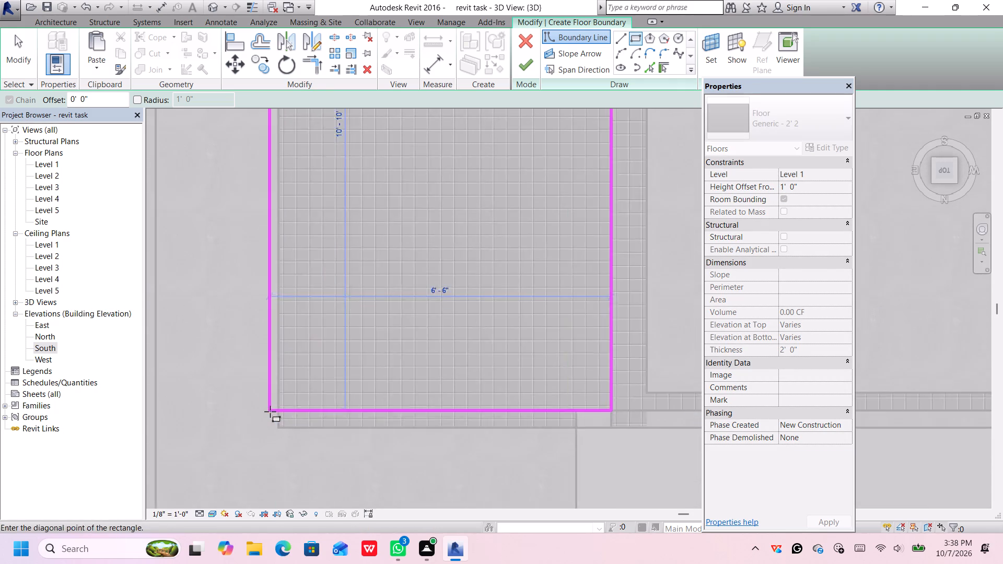
{"action": "left_click", "coordinate": [275, 425]}
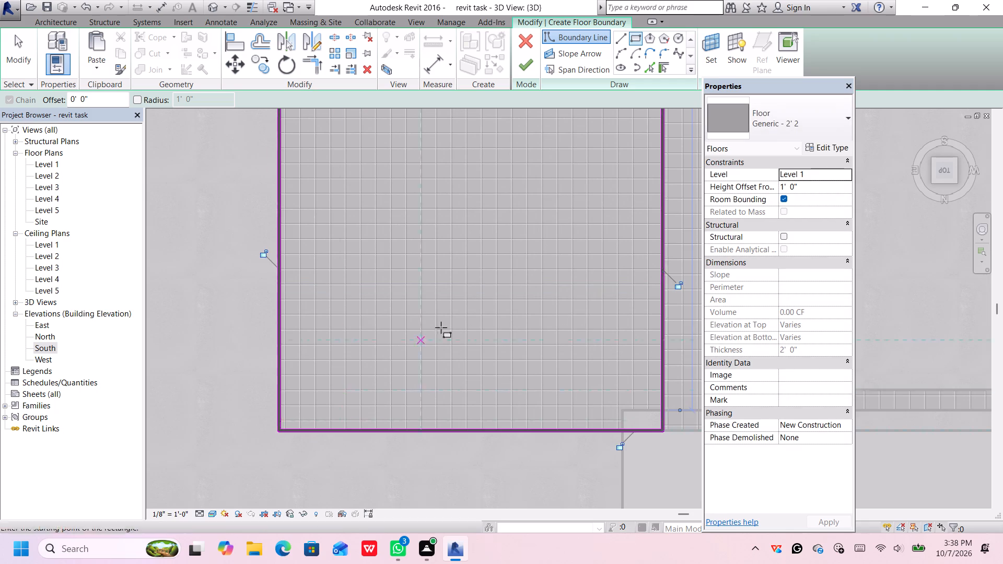
Sketch a rectangular boundary about 8'-4" by 6'-8" over the small slab on the north side near the northwest corner.
{"action": "scroll", "coordinate": [444, 324], "scroll_direction": "down", "scroll_amount": 6}
{"action": "scroll", "coordinate": [496, 293], "scroll_direction": "down", "scroll_amount": 5}
{"action": "middle_click_drag", "start_coordinate": [532, 277], "coordinate": [222, 305]}
{"action": "scroll", "coordinate": [223, 305], "scroll_direction": "down", "scroll_amount": 1}
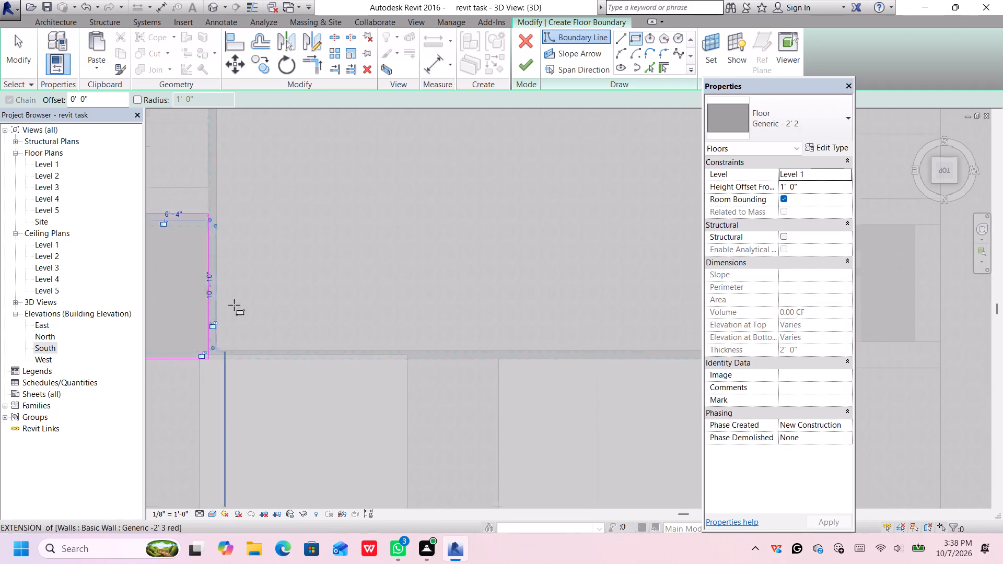
{"action": "scroll", "coordinate": [234, 305], "scroll_direction": "down", "scroll_amount": 2}
{"action": "scroll", "coordinate": [400, 311], "scroll_direction": "down", "scroll_amount": 2}
{"action": "middle_click_drag", "start_coordinate": [559, 357], "coordinate": [447, 350]}
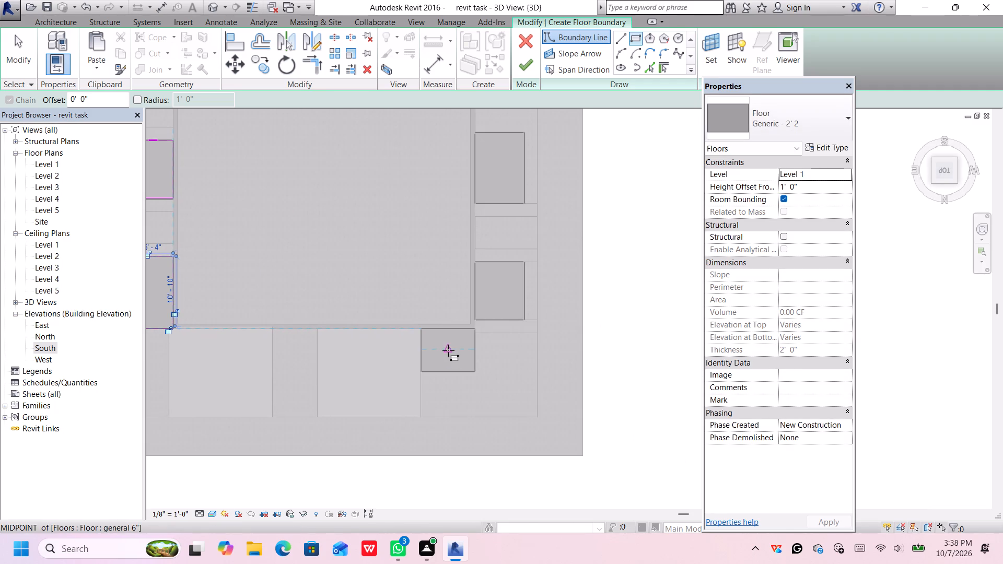
{"action": "scroll", "coordinate": [451, 346], "scroll_direction": "up", "scroll_amount": 6}
{"action": "scroll", "coordinate": [392, 327], "scroll_direction": "up", "scroll_amount": 8}
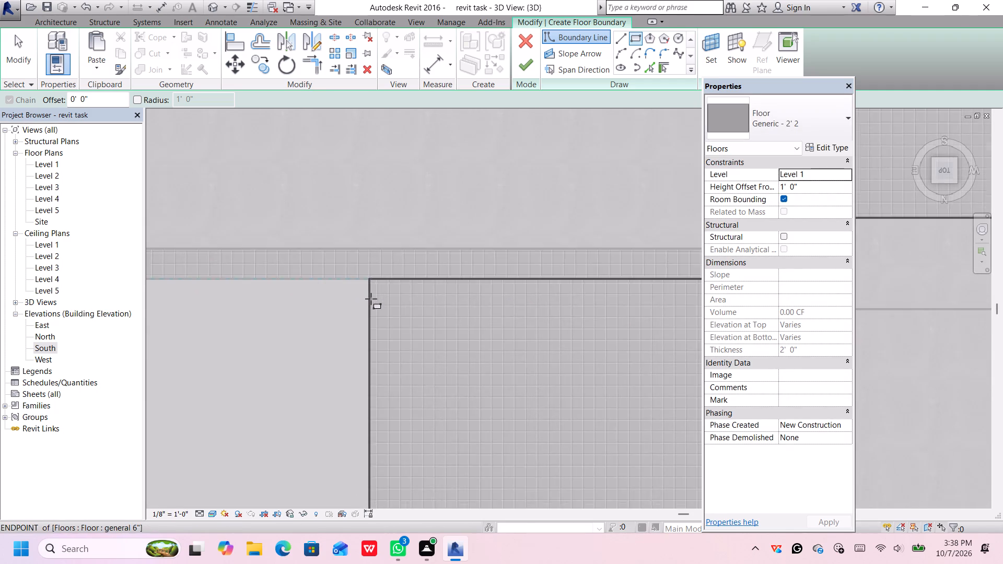
{"action": "scroll", "coordinate": [371, 299], "scroll_direction": "up", "scroll_amount": 1}
{"action": "left_click", "coordinate": [371, 278]}
{"action": "scroll", "coordinate": [529, 388], "scroll_direction": "down", "scroll_amount": 5}
{"action": "middle_click_drag", "start_coordinate": [527, 389], "coordinate": [382, 209]}
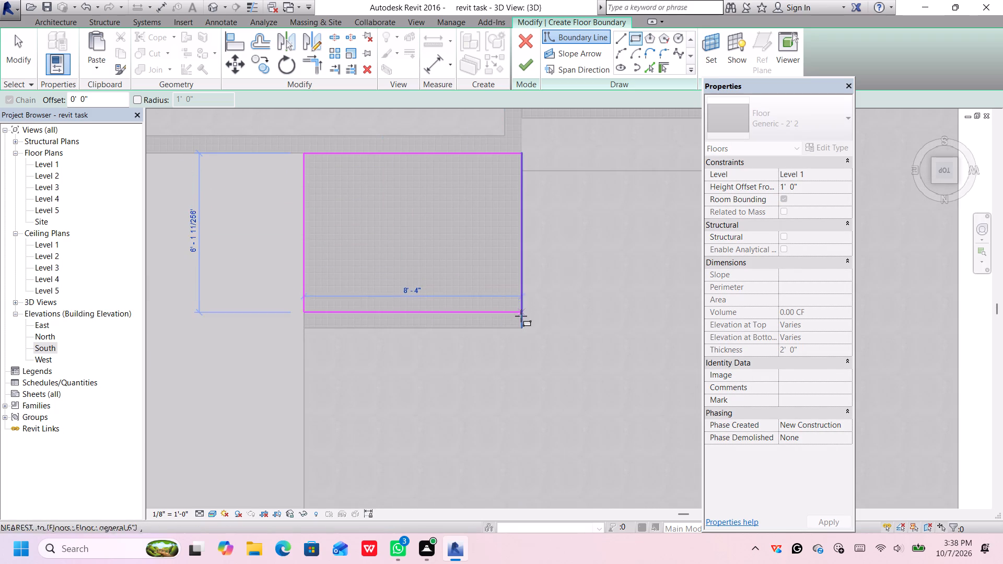
{"action": "left_click", "coordinate": [520, 325]}
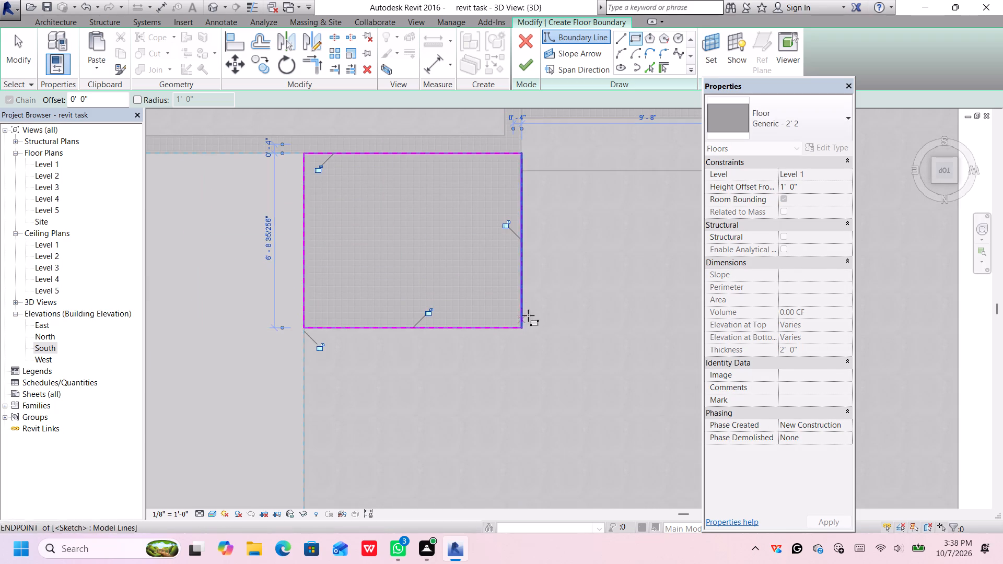
Sketch a rectangular boundary about 7'-8" by 9'-0" over the northern small slab on the west side.
{"action": "scroll", "coordinate": [591, 219], "scroll_direction": "down", "scroll_amount": 5}
{"action": "middle_click_drag", "start_coordinate": [598, 202], "coordinate": [498, 374]}
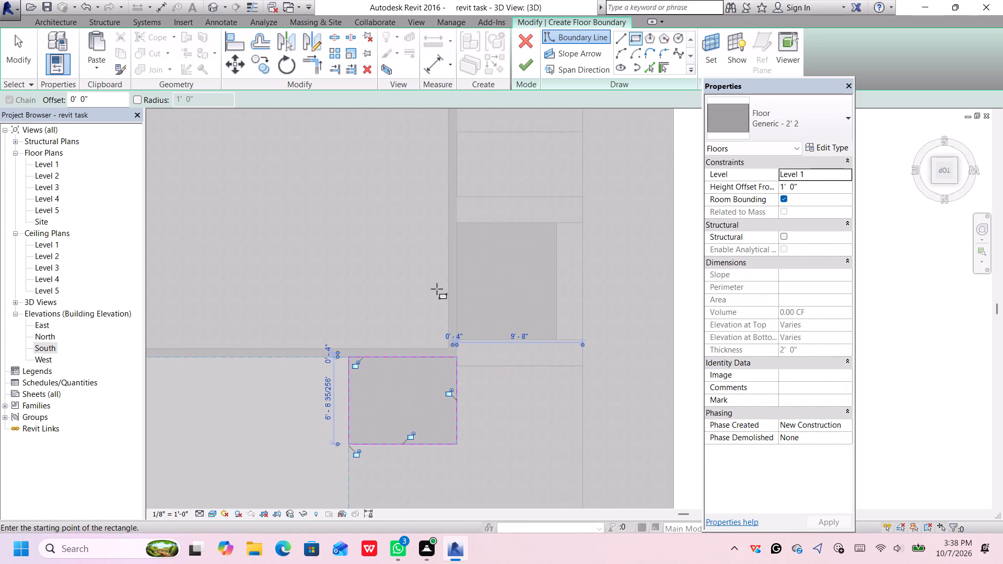
{"action": "scroll", "coordinate": [437, 289], "scroll_direction": "up", "scroll_amount": 3}
{"action": "scroll", "coordinate": [499, 346], "scroll_direction": "up", "scroll_amount": 4}
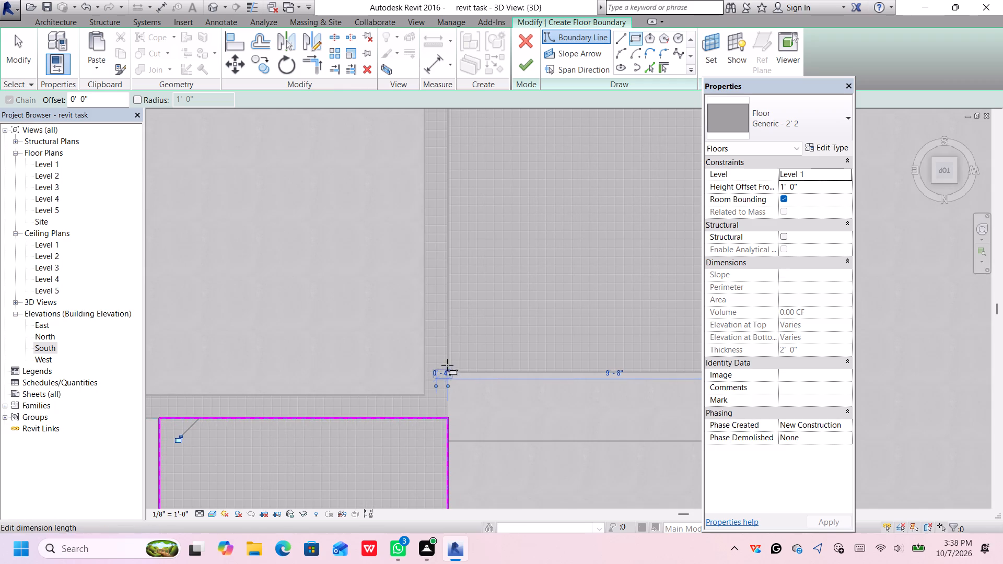
{"action": "scroll", "coordinate": [446, 365], "scroll_direction": "up", "scroll_amount": 6}
{"action": "left_click", "coordinate": [451, 379]}
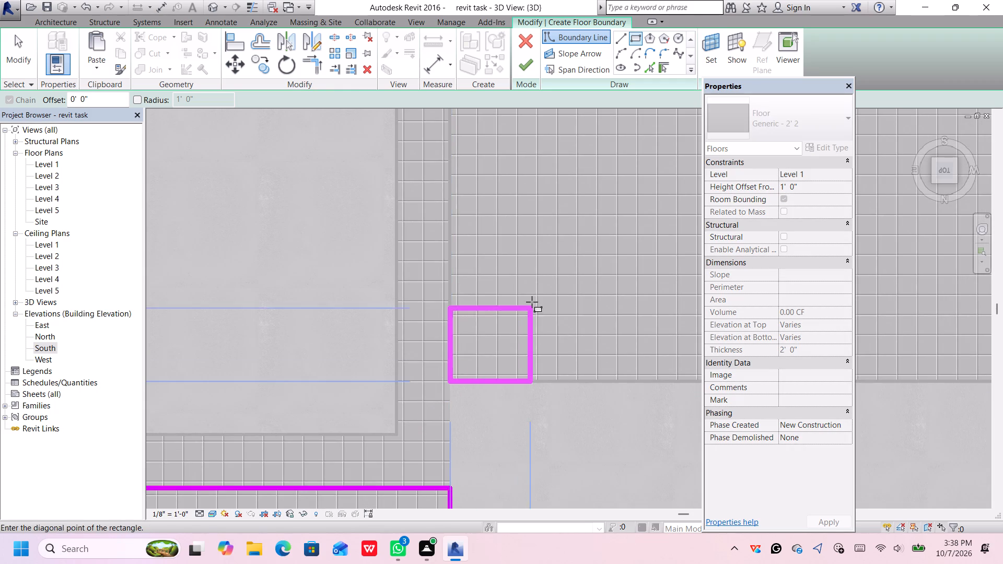
{"action": "scroll", "coordinate": [539, 292], "scroll_direction": "down", "scroll_amount": 13}
{"action": "middle_click_drag", "start_coordinate": [565, 269], "coordinate": [383, 389]}
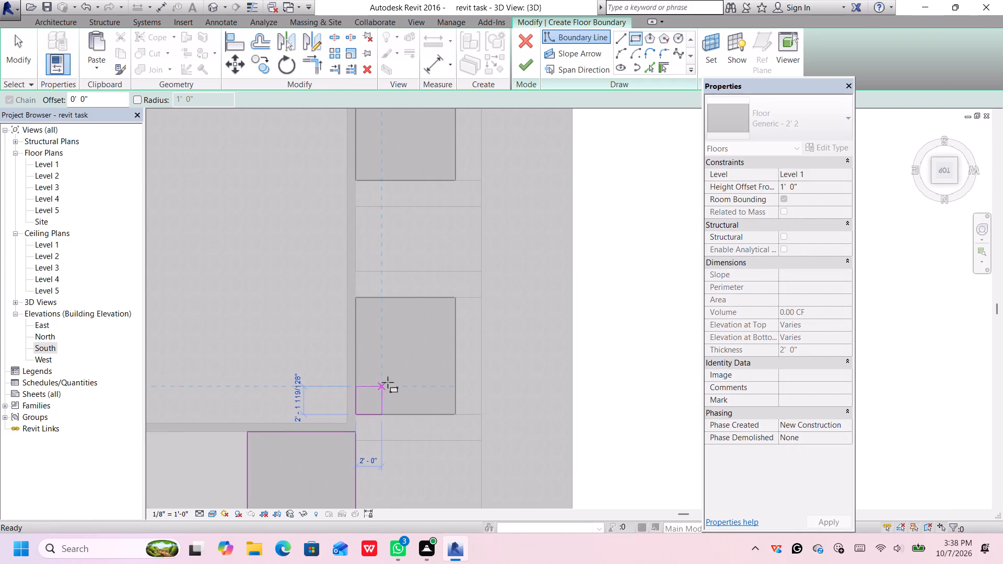
{"action": "scroll", "coordinate": [454, 299], "scroll_direction": "up", "scroll_amount": 3}
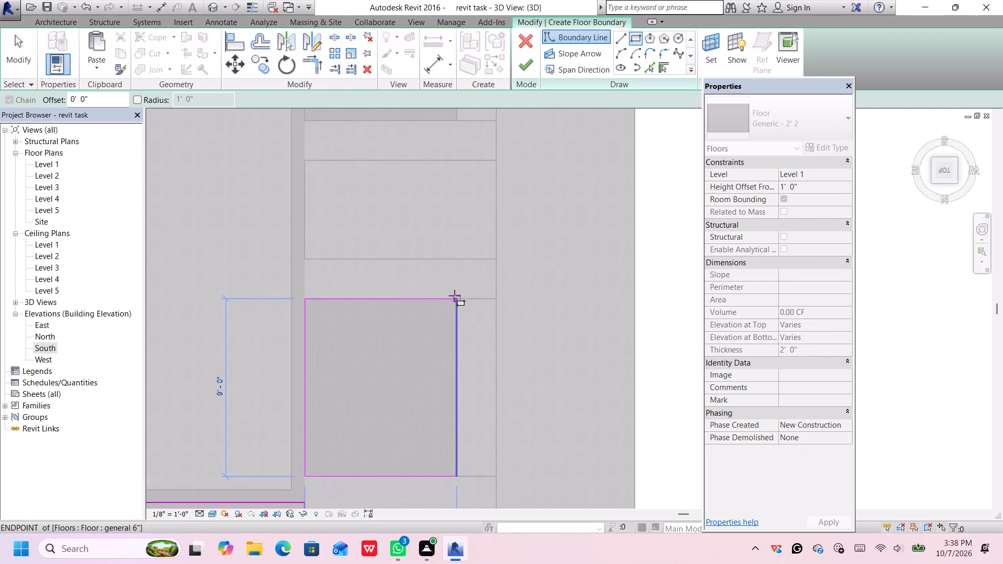
{"action": "left_click", "coordinate": [457, 297]}
Sketch a rectangular boundary about 7'-8" by 11'-0" over the southern small slab on the west side.
{"action": "scroll", "coordinate": [488, 204], "scroll_direction": "down", "scroll_amount": 4}
{"action": "middle_click_drag", "start_coordinate": [482, 209], "coordinate": [512, 321]}
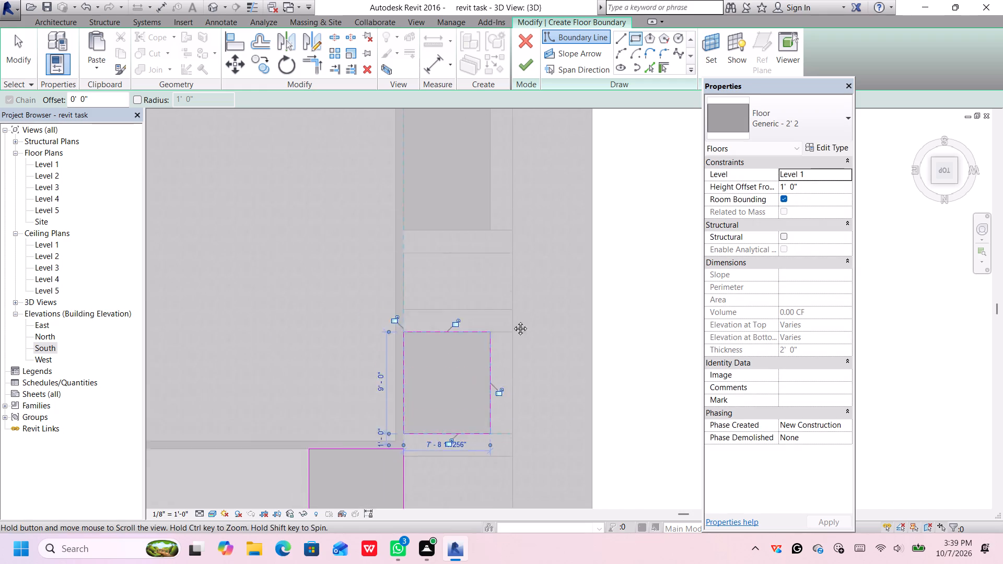
{"action": "middle_click_drag", "start_coordinate": [512, 321], "coordinate": [524, 374]}
{"action": "scroll", "coordinate": [434, 252], "scroll_direction": "up", "scroll_amount": 2}
{"action": "scroll", "coordinate": [414, 177], "scroll_direction": "up", "scroll_amount": 3}
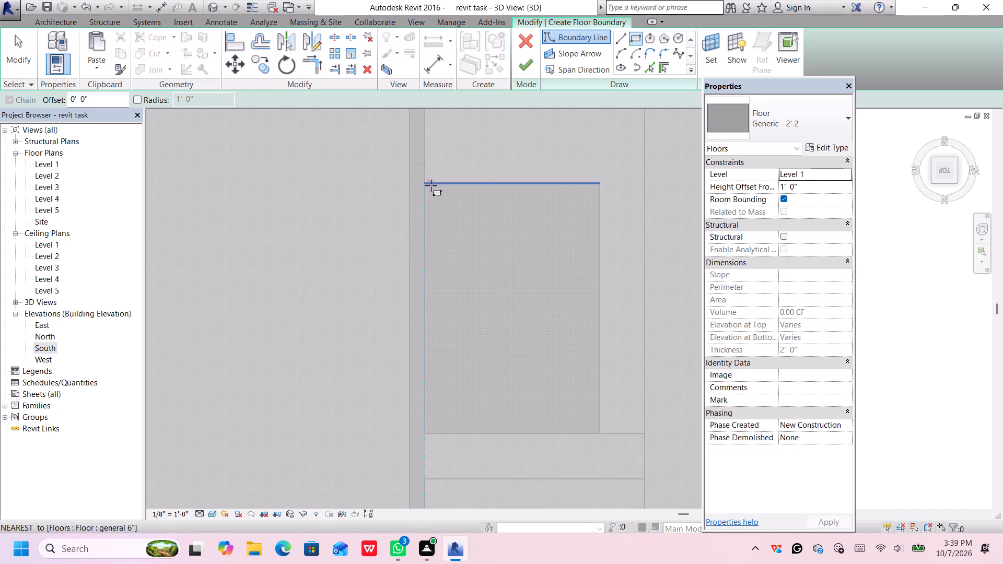
{"action": "left_click", "coordinate": [425, 182]}
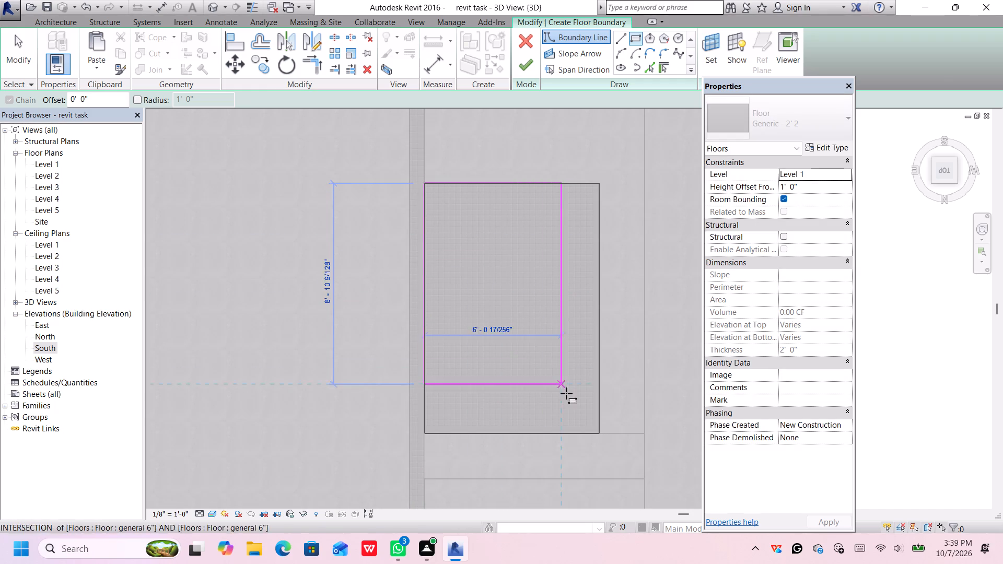
{"action": "left_click", "coordinate": [601, 432]}
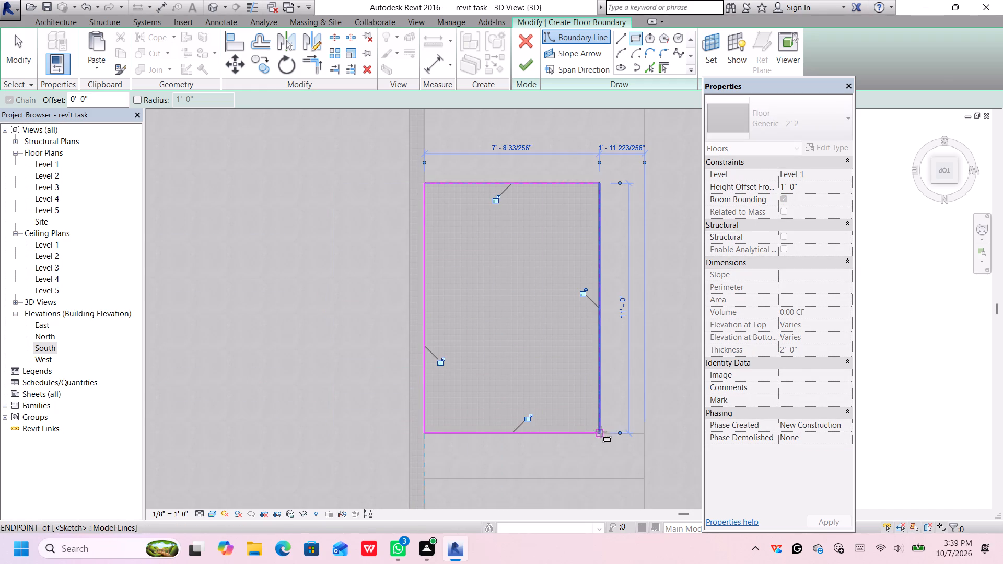
Sketch a rectangular boundary about 8'-4" by 6'-4" over the small slab on the south side near the southwest corner.
{"action": "scroll", "coordinate": [554, 218], "scroll_direction": "down", "scroll_amount": 7}
{"action": "scroll", "coordinate": [573, 142], "scroll_direction": "down", "scroll_amount": 4}
{"action": "middle_click_drag", "start_coordinate": [572, 142], "coordinate": [585, 307]}
{"action": "scroll", "coordinate": [515, 267], "scroll_direction": "up", "scroll_amount": 10}
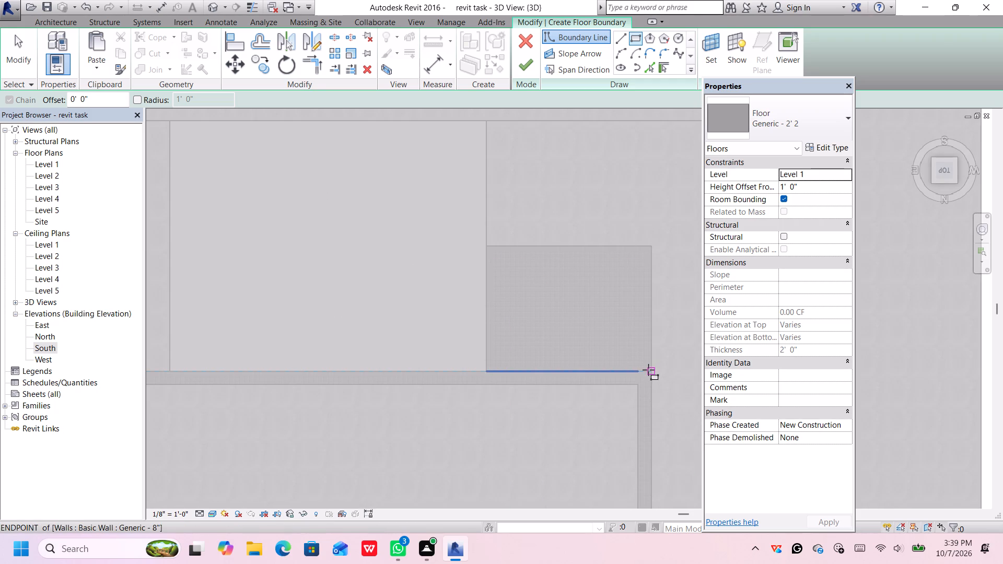
{"action": "left_click", "coordinate": [649, 371]}
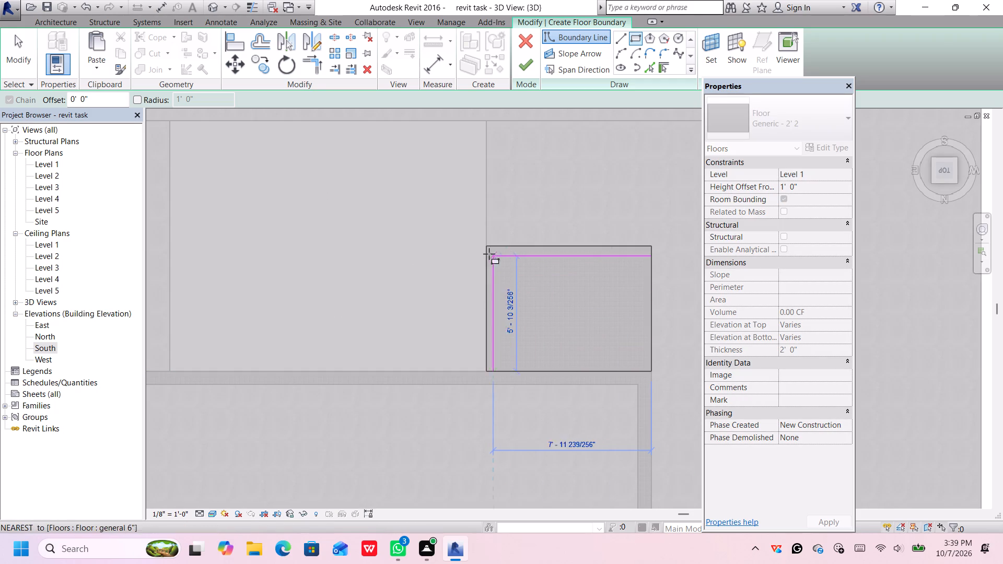
{"action": "left_click", "coordinate": [484, 244]}
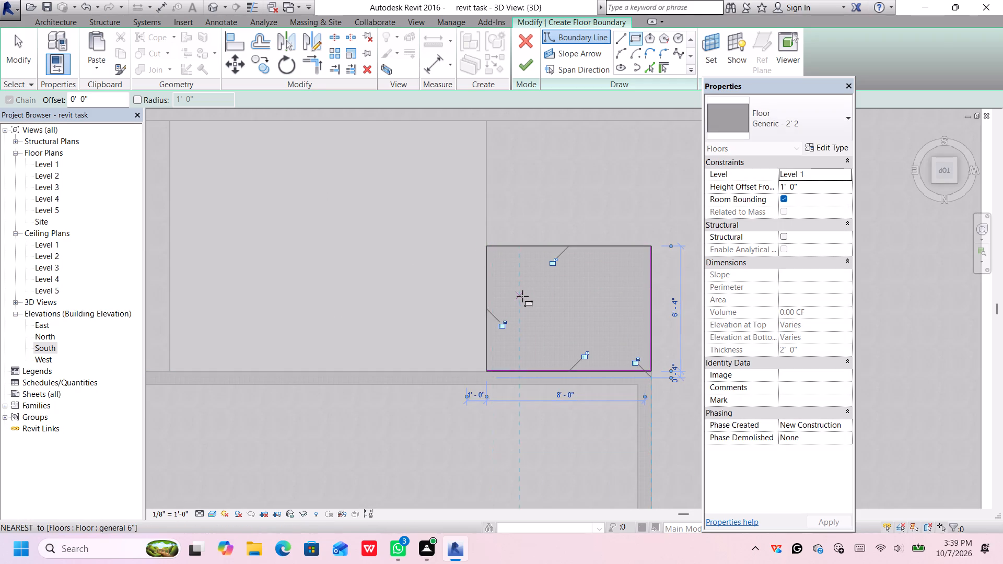
Switch the floor to the general 6" type and duplicate that type under the suggested name.
{"action": "scroll", "coordinate": [522, 296], "scroll_direction": "down", "scroll_amount": 12}
{"action": "middle_click_drag", "start_coordinate": [624, 392], "coordinate": [624, 390]}
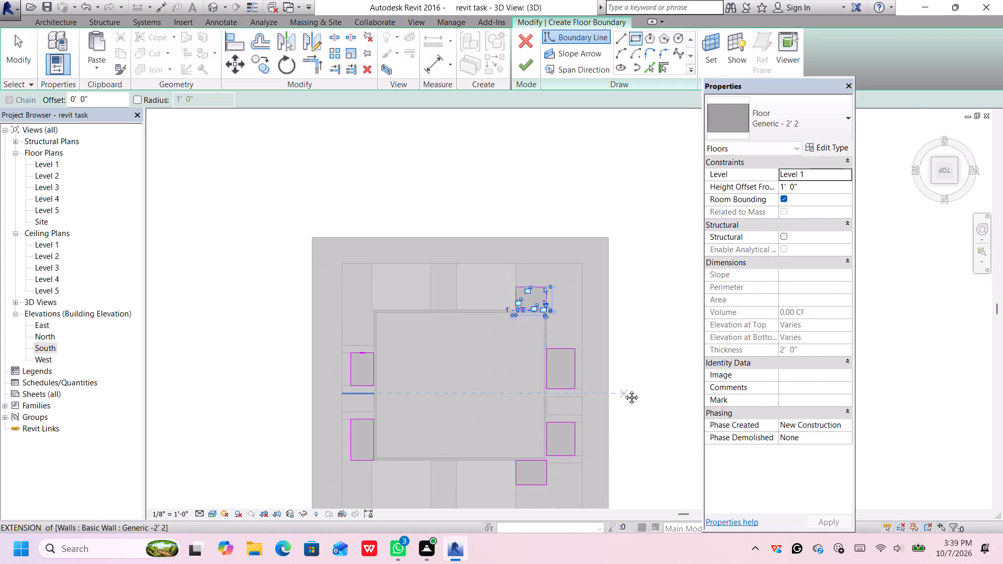
{"action": "middle_click_drag", "start_coordinate": [624, 390], "coordinate": [642, 293]}
{"action": "left_click", "coordinate": [770, 123]}
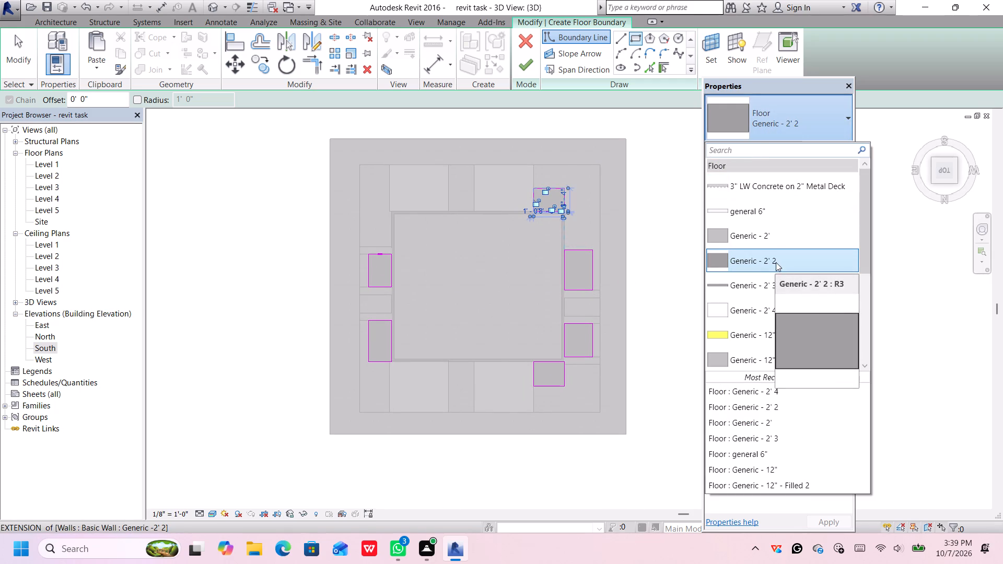
{"action": "left_click", "coordinate": [776, 214]}
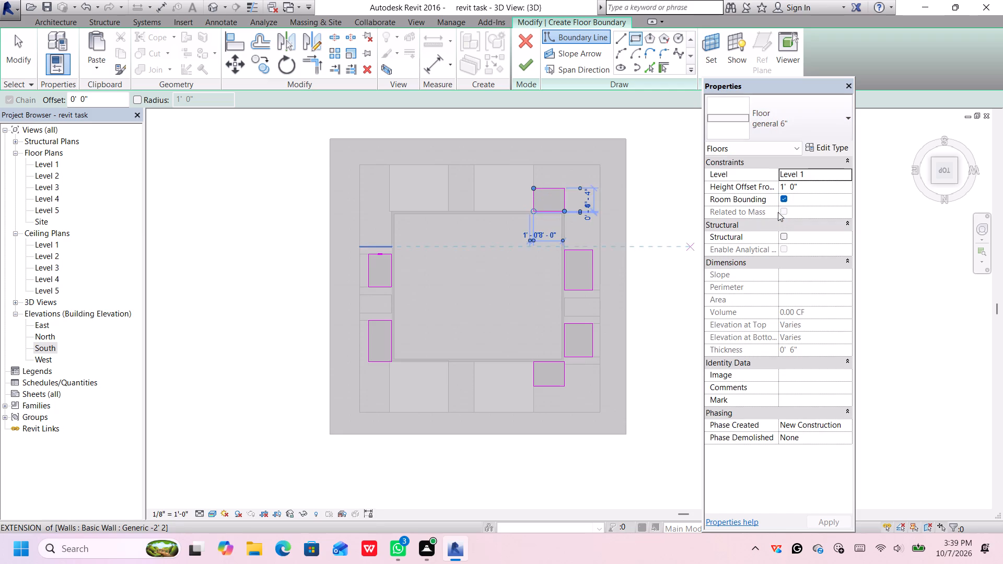
{"action": "left_click", "coordinate": [823, 145]}
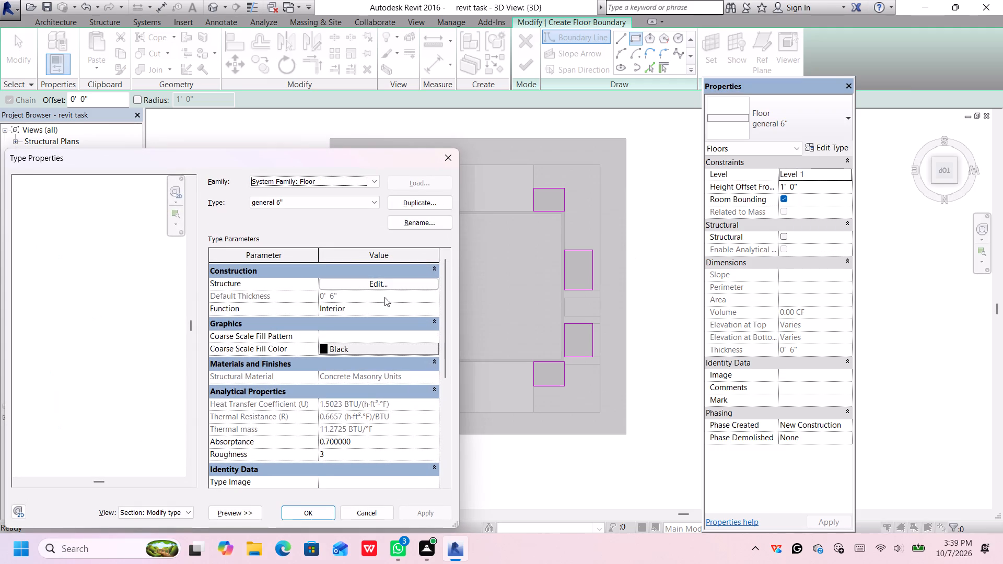
{"action": "left_click", "coordinate": [415, 199]}
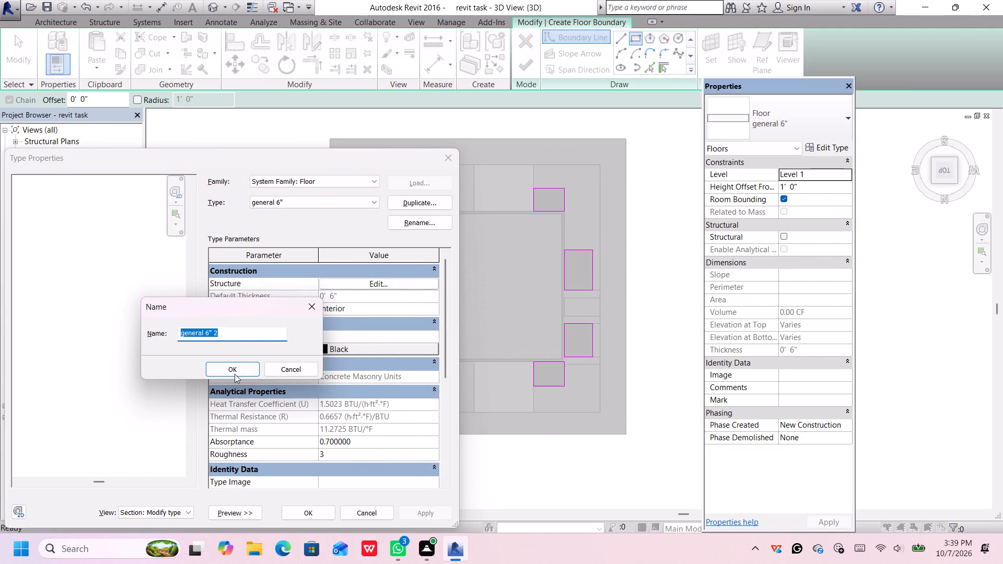
{"action": "left_click", "coordinate": [232, 369]}
Assign the Damp-proofing material to the structure layer of the duplicated floor type.
{"action": "left_click", "coordinate": [341, 283]}
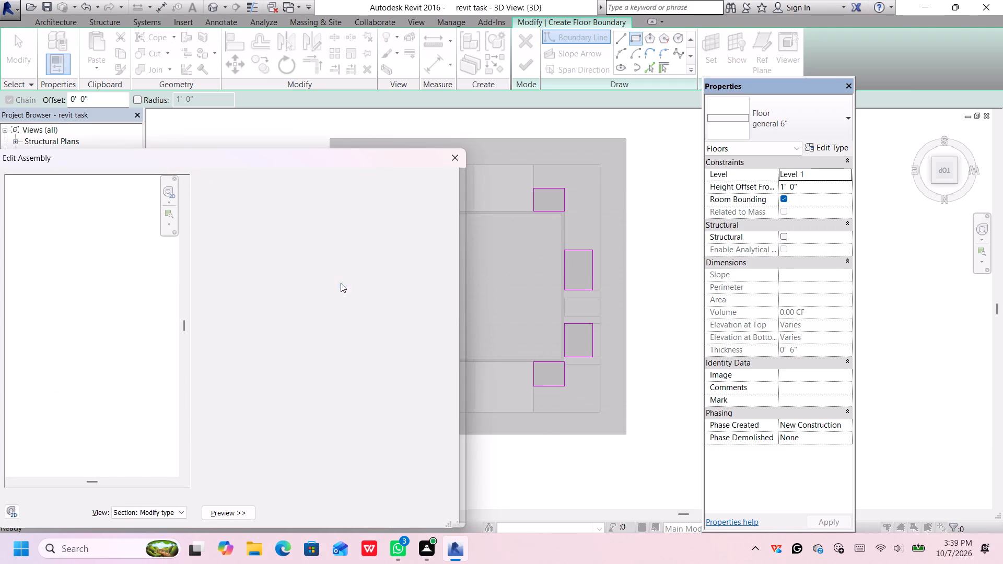
{"action": "left_click", "coordinate": [301, 295]}
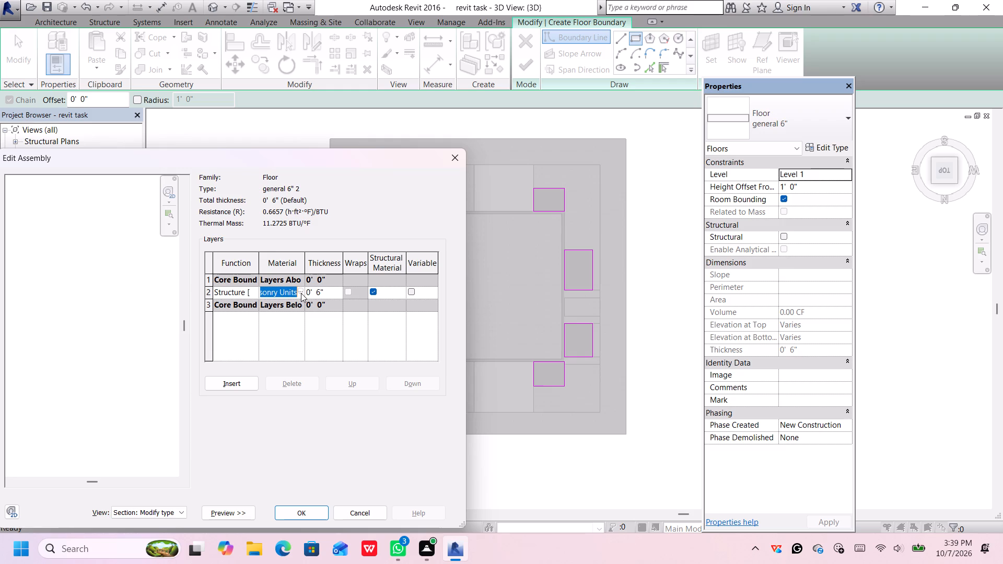
{"action": "left_click", "coordinate": [301, 292]}
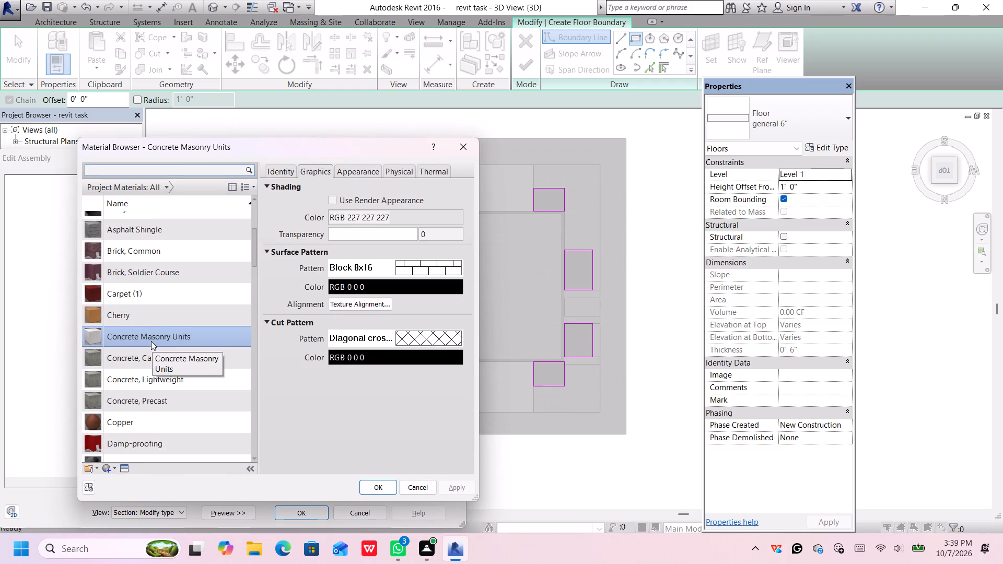
{"action": "left_click", "coordinate": [152, 441]}
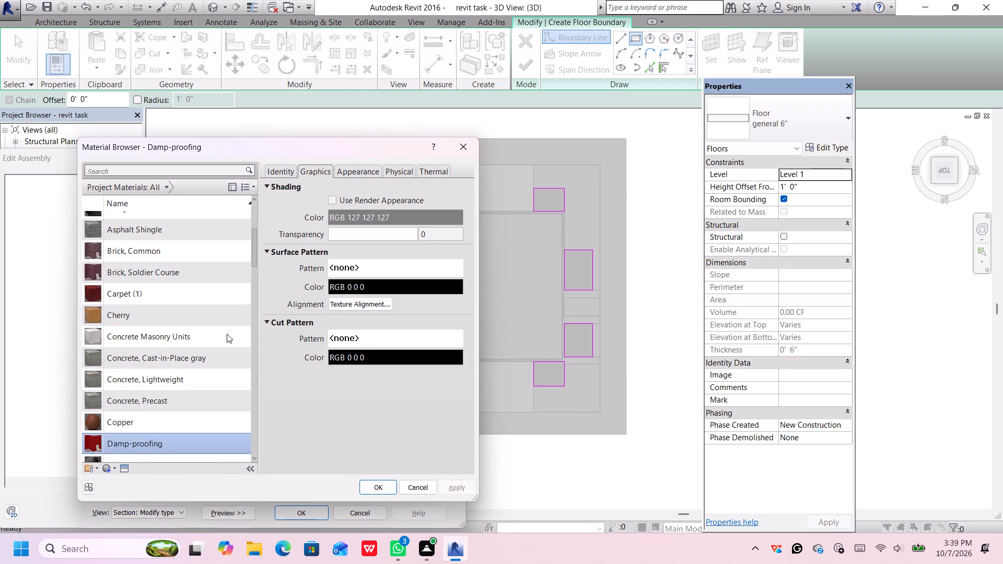
{"action": "left_click", "coordinate": [360, 163]}
{"action": "left_click", "coordinate": [366, 174]}
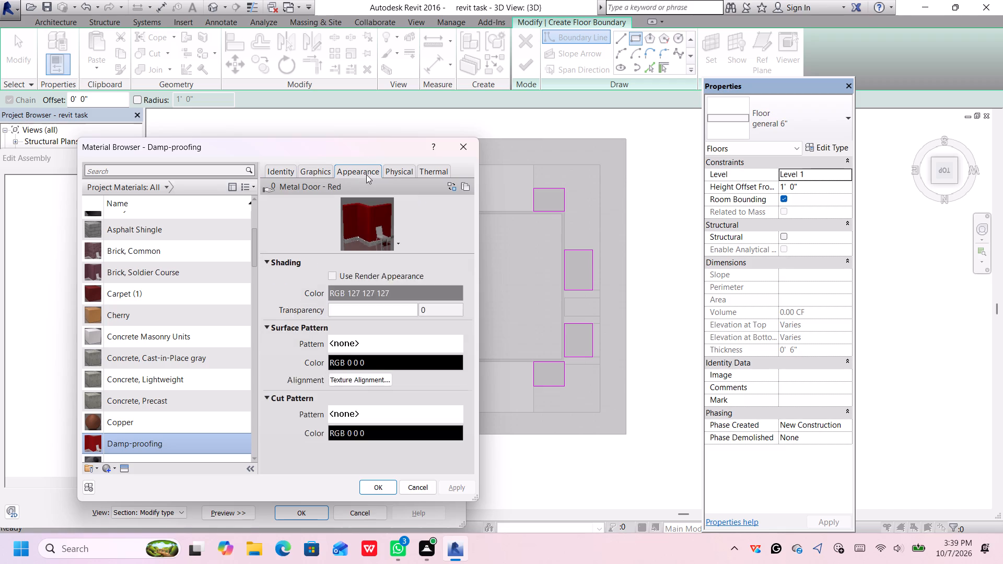
{"action": "left_click", "coordinate": [379, 484]}
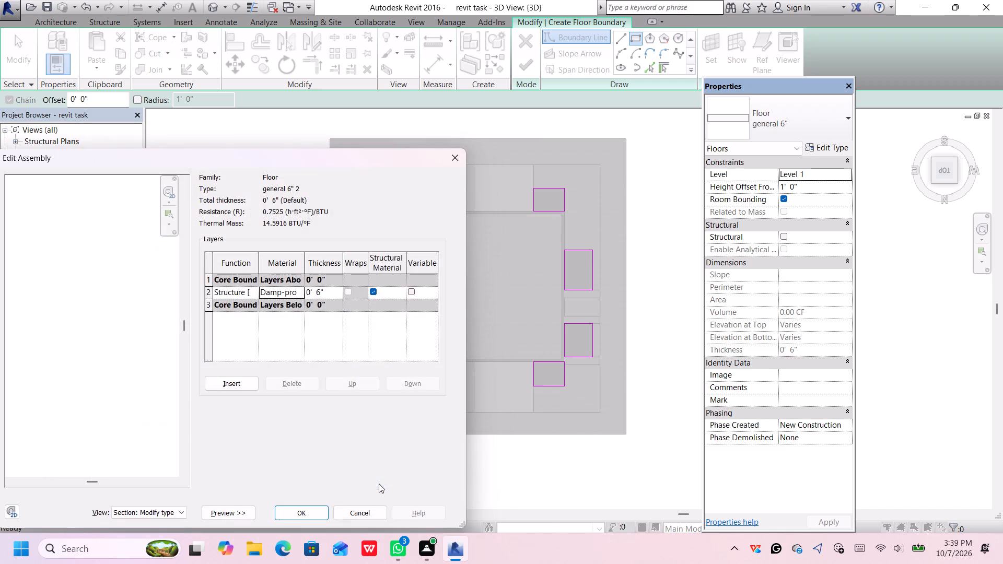
{"action": "left_click", "coordinate": [314, 517]}
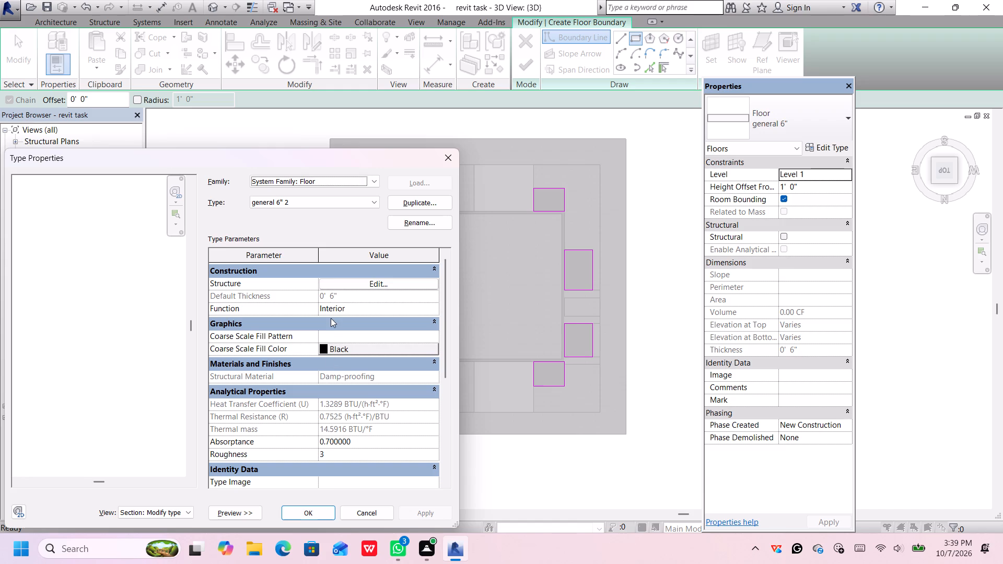
Change the Damp-proofing material's wall paint appearance color to RGB 196 0 0 and apply the floor type changes.
{"action": "left_click", "coordinate": [343, 284]}
{"action": "left_click", "coordinate": [295, 288]}
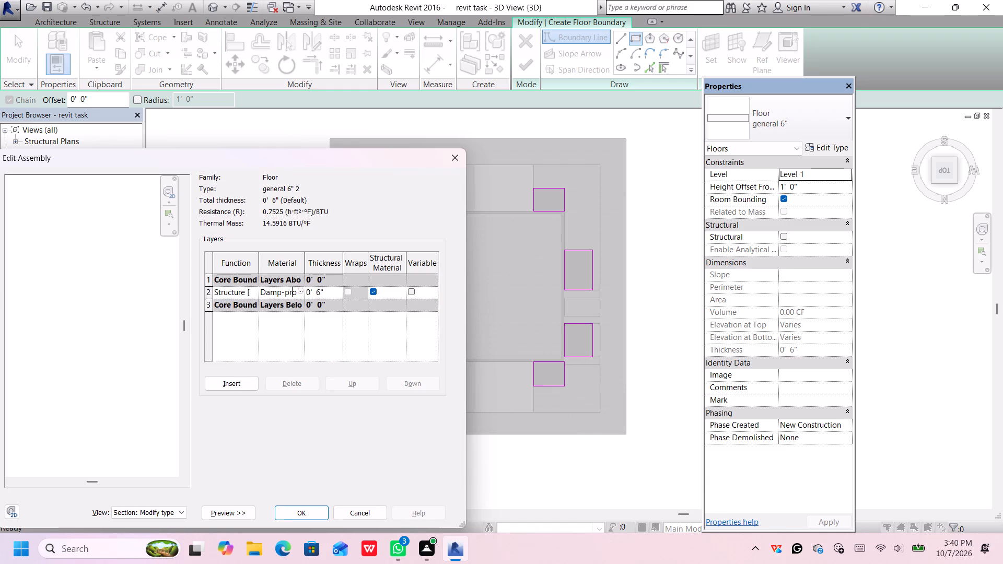
{"action": "left_click", "coordinate": [299, 290]}
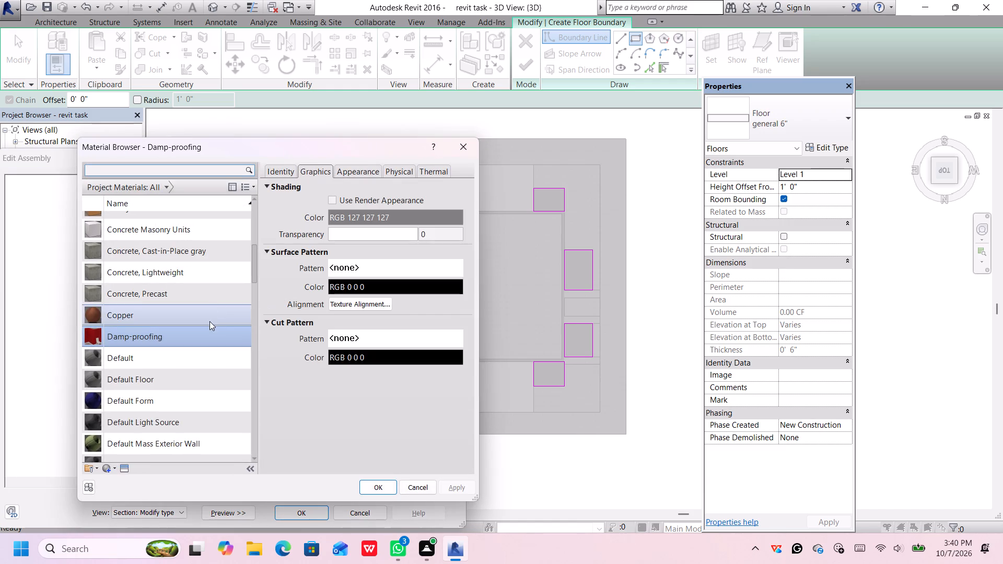
{"action": "left_click", "coordinate": [345, 167]}
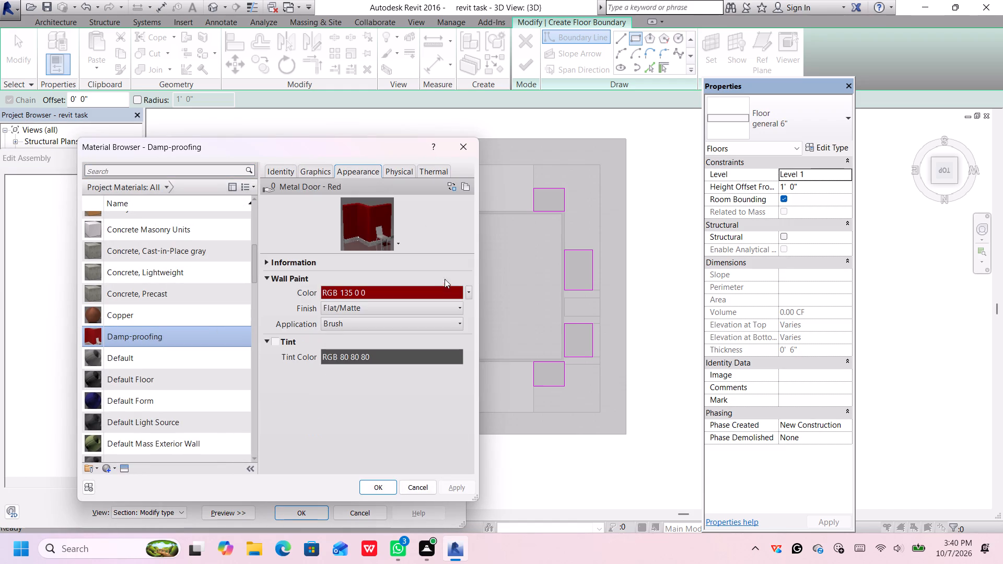
{"action": "left_click", "coordinate": [466, 288]}
{"action": "left_click", "coordinate": [456, 307]}
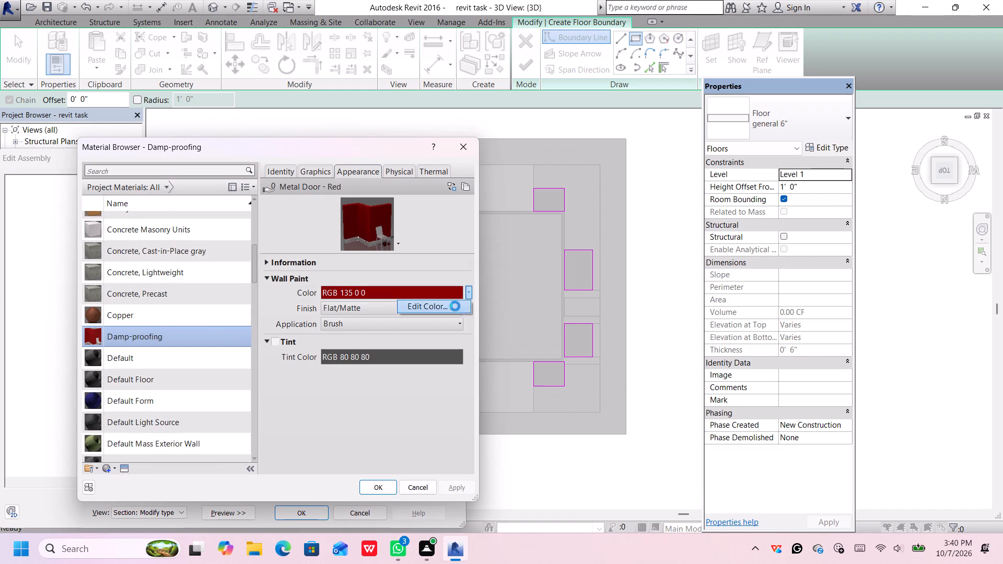
{"action": "left_click_drag", "start_coordinate": [407, 300], "coordinate": [413, 300]}
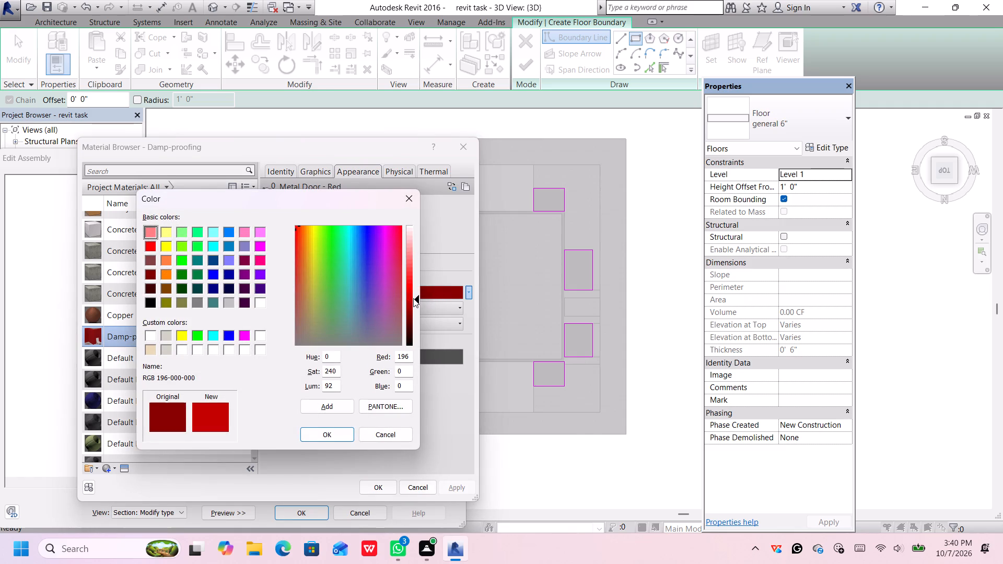
{"action": "left_click", "coordinate": [324, 429]}
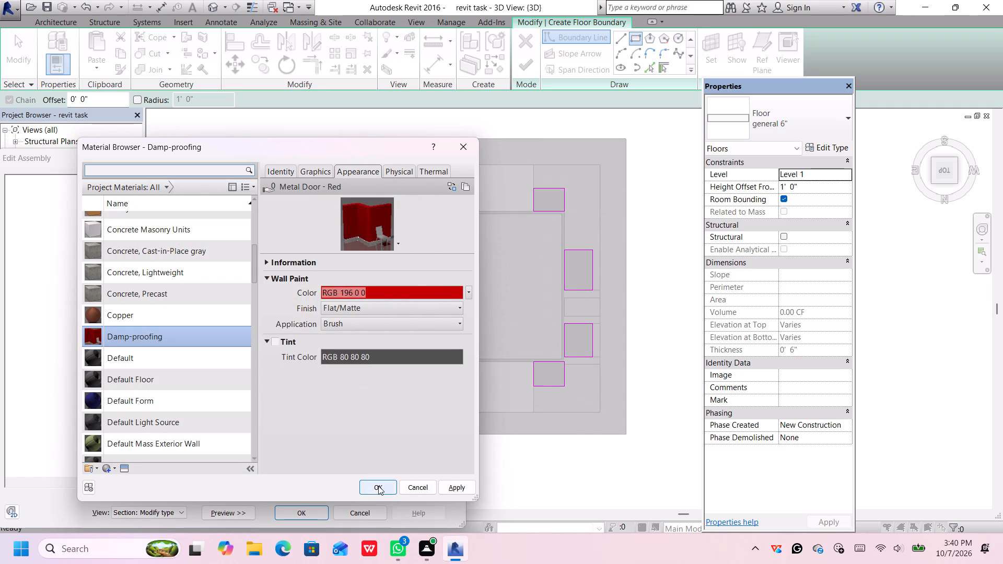
{"action": "left_click", "coordinate": [378, 486]}
{"action": "left_click", "coordinate": [317, 514]}
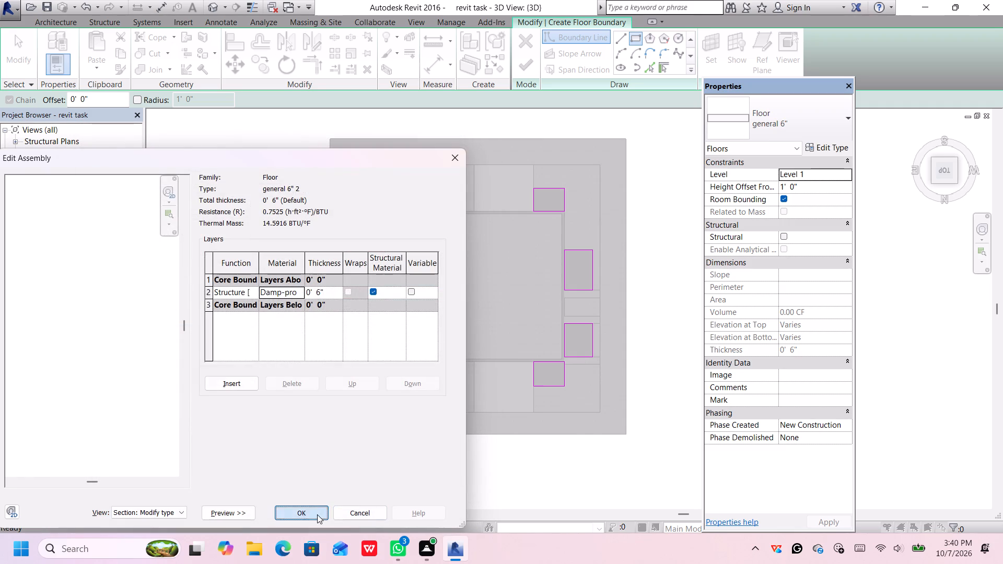
{"action": "left_click", "coordinate": [304, 511]}
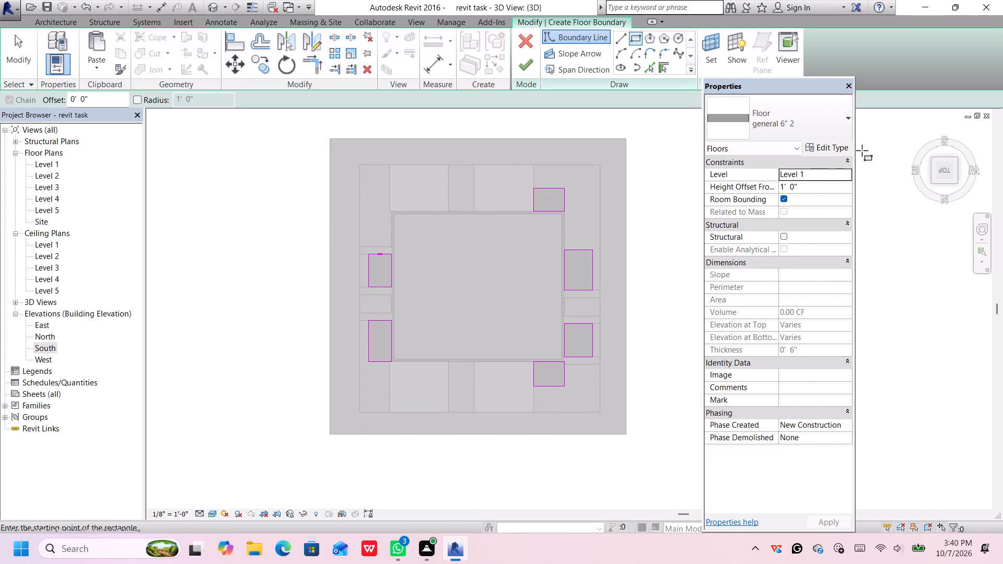
Set the floor's level constraint to Level 3.
{"action": "left_click", "coordinate": [841, 172]}
{"action": "left_click", "coordinate": [848, 173]}
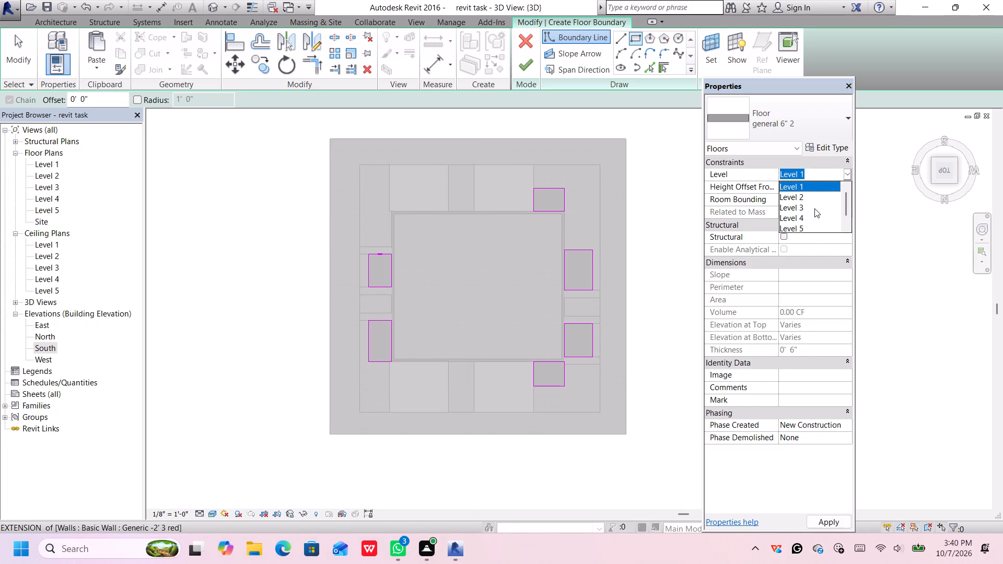
{"action": "left_click", "coordinate": [814, 211]}
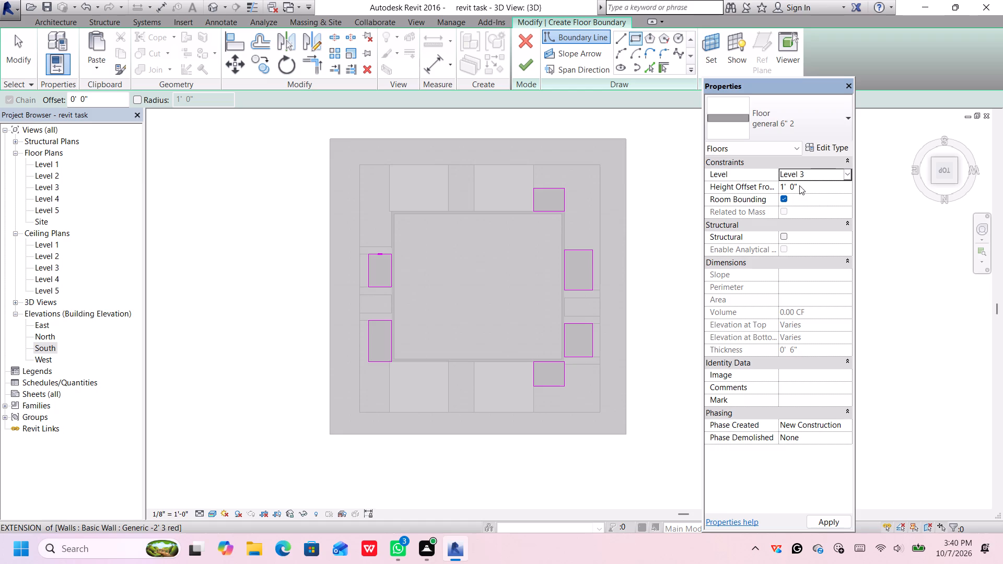
Finish the boundary sketch to create the general 6" 2 floor on Level 3.
{"action": "left_click", "coordinate": [944, 182]}
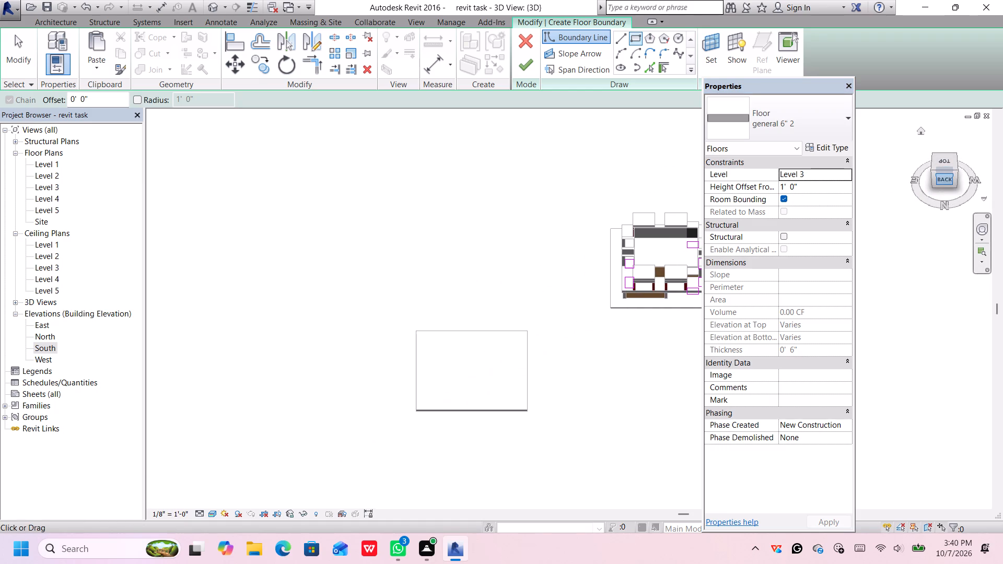
{"action": "left_click", "coordinate": [950, 182]}
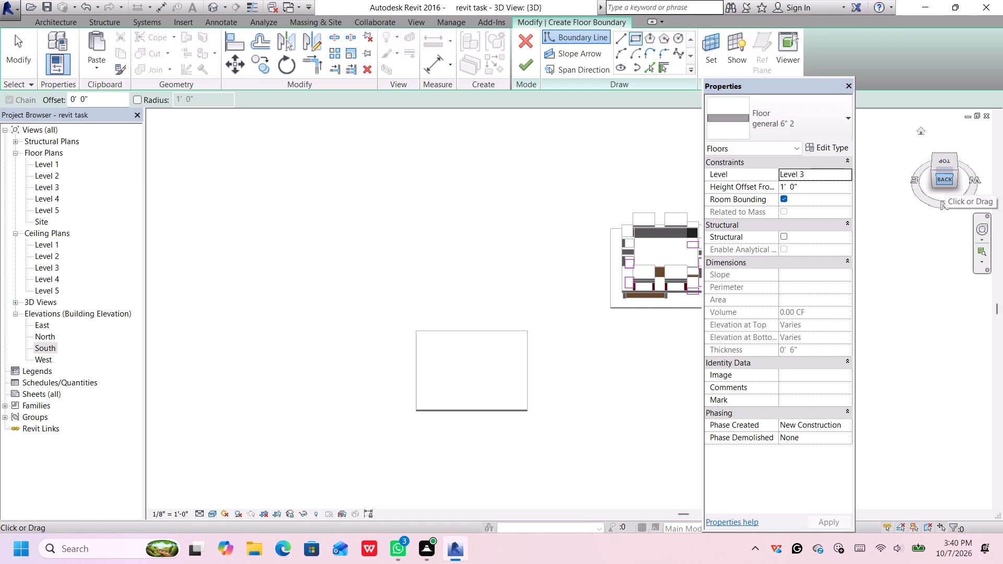
{"action": "left_click", "coordinate": [945, 181]}
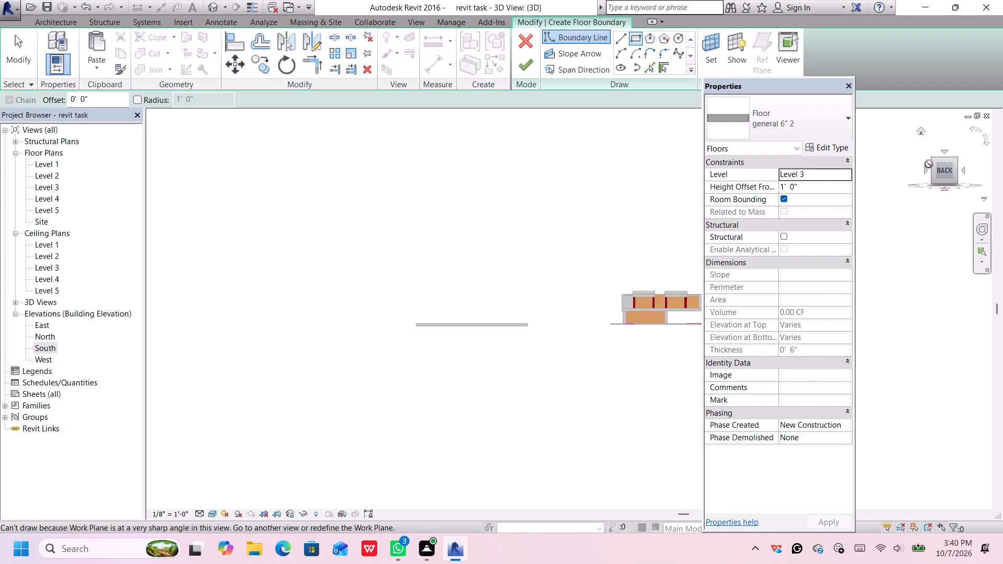
{"action": "left_click", "coordinate": [934, 171]}
{"action": "left_click", "coordinate": [935, 171]}
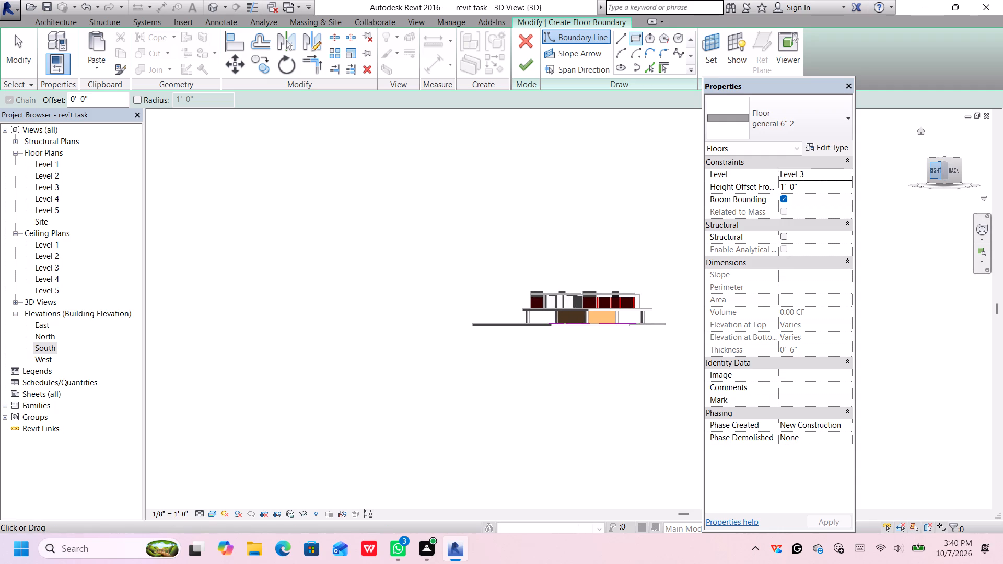
{"action": "left_click", "coordinate": [934, 168]}
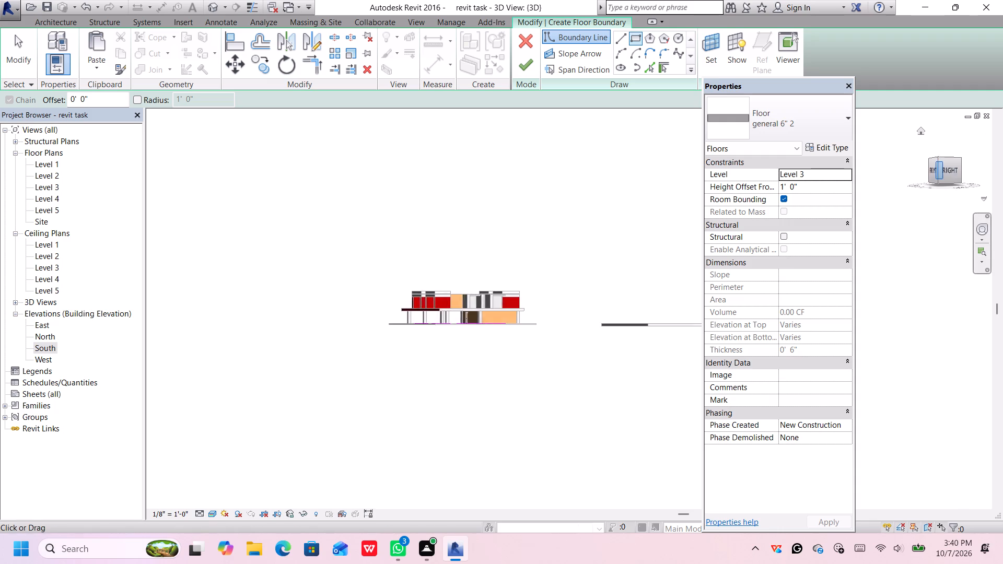
{"action": "left_click", "coordinate": [934, 168]}
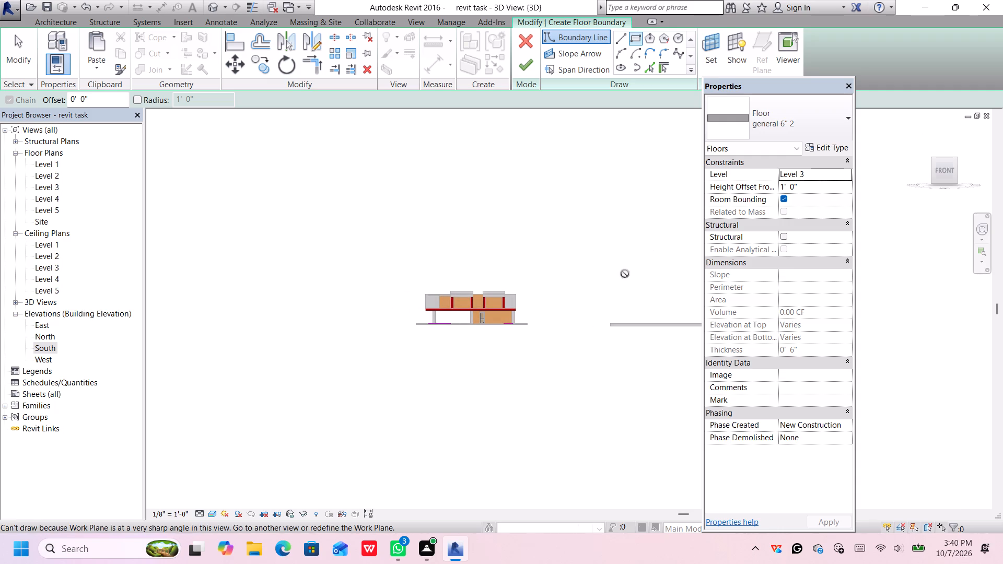
{"action": "scroll", "coordinate": [486, 292], "scroll_direction": "up", "scroll_amount": 7}
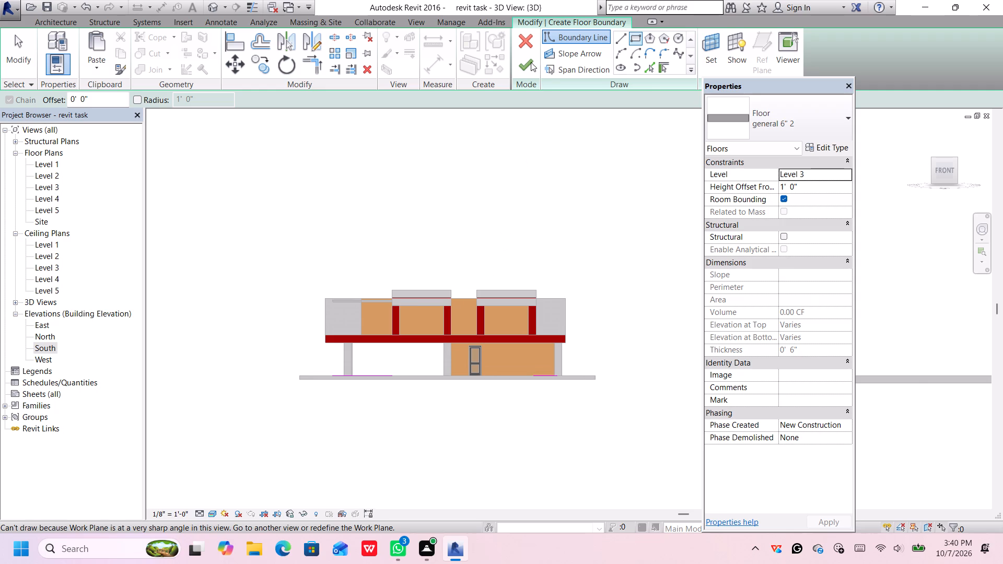
{"action": "left_click", "coordinate": [531, 62]}
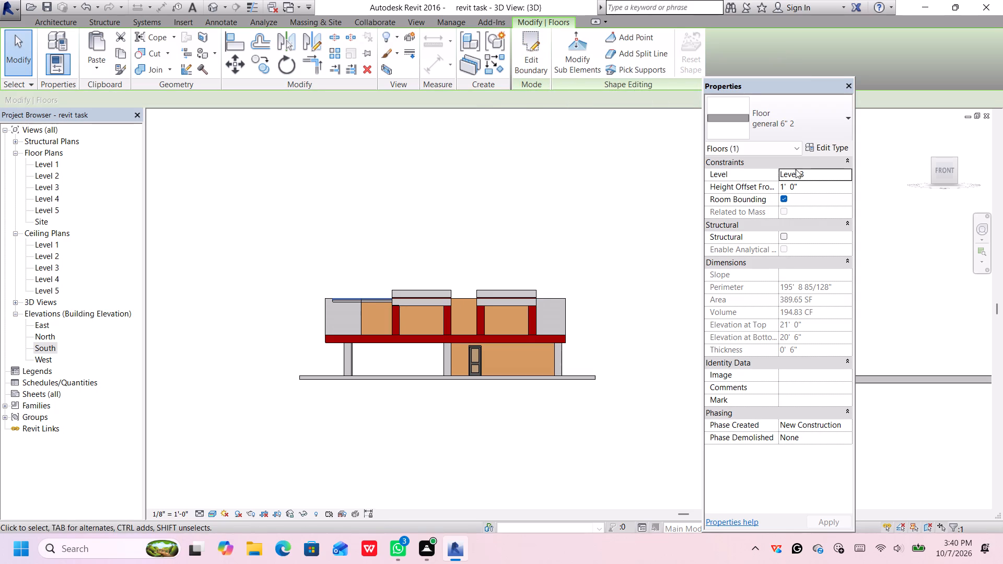
Examine the new floor slabs at roof level from the building's left side.
{"action": "left_click", "coordinate": [934, 170]}
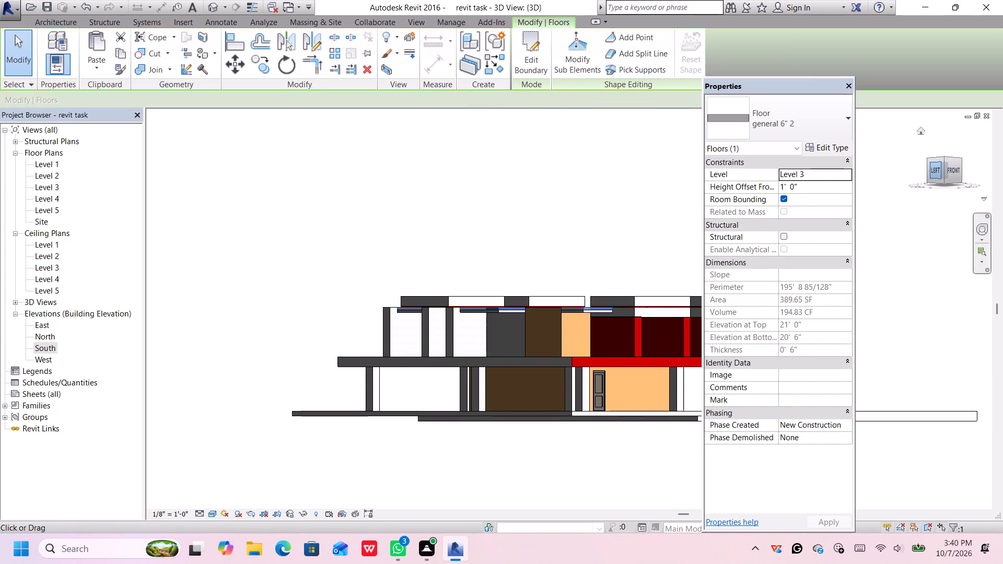
{"action": "left_click", "coordinate": [935, 170]}
{"action": "scroll", "coordinate": [630, 314], "scroll_direction": "up", "scroll_amount": 6}
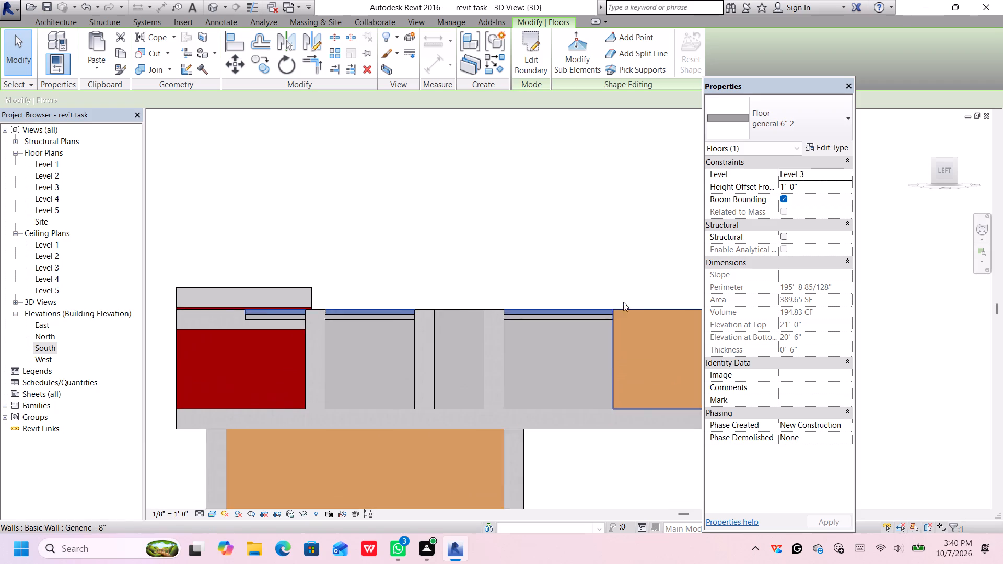
{"action": "scroll", "coordinate": [630, 265], "scroll_direction": "down", "scroll_amount": 3}
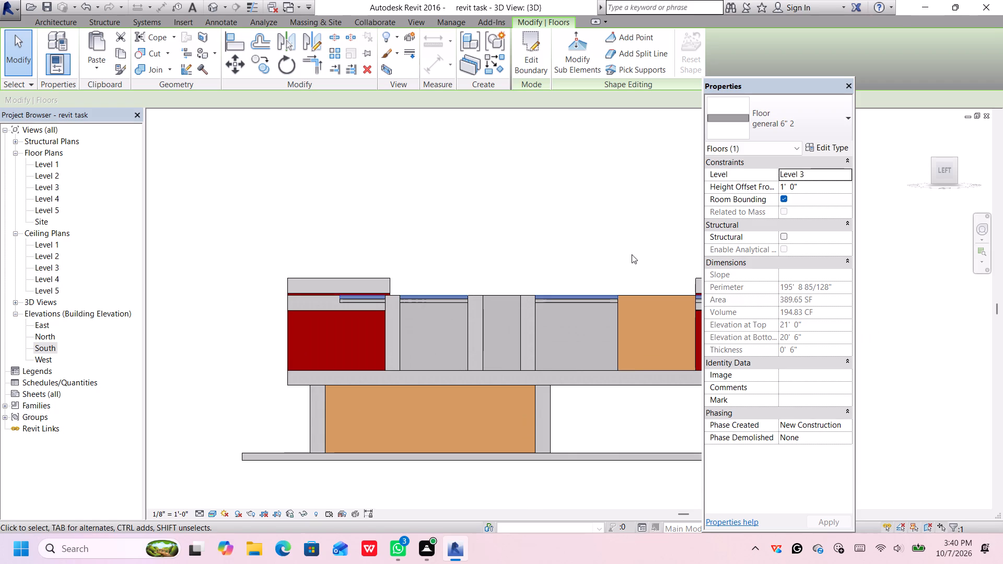
{"action": "middle_click_drag", "start_coordinate": [632, 253], "coordinate": [579, 223]}
{"action": "left_click", "coordinate": [549, 211]}
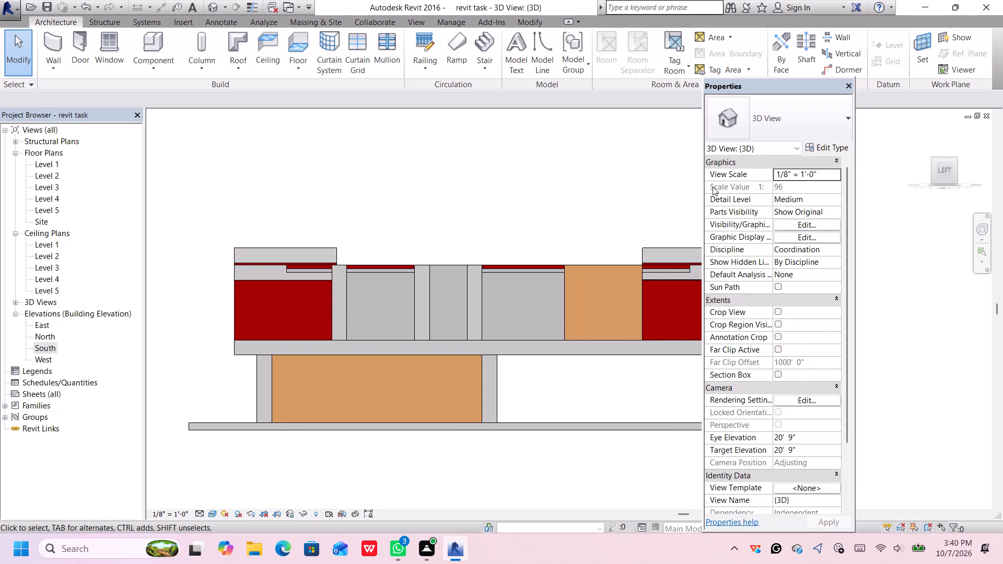
{"action": "middle_click_drag", "start_coordinate": [647, 218], "coordinate": [638, 193]}
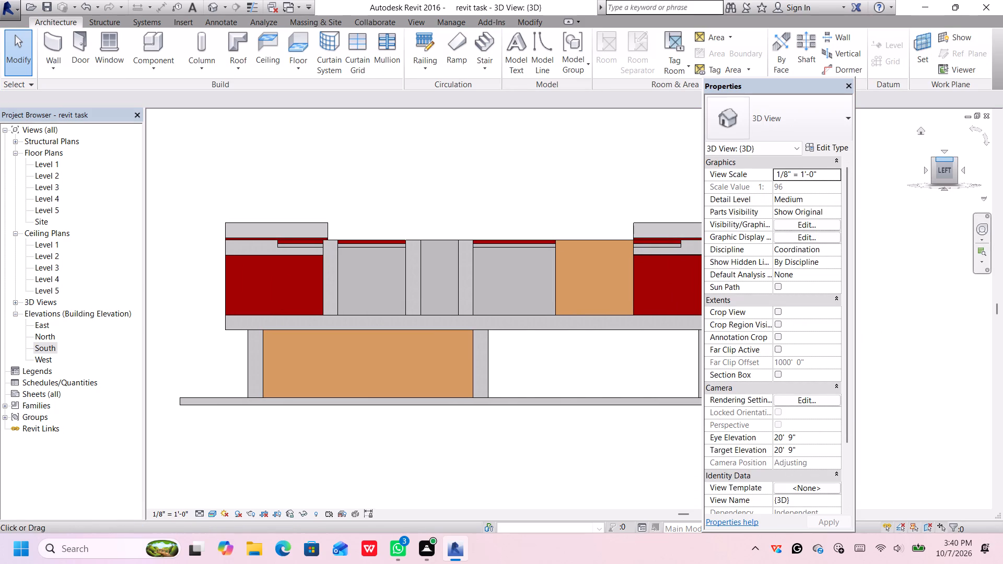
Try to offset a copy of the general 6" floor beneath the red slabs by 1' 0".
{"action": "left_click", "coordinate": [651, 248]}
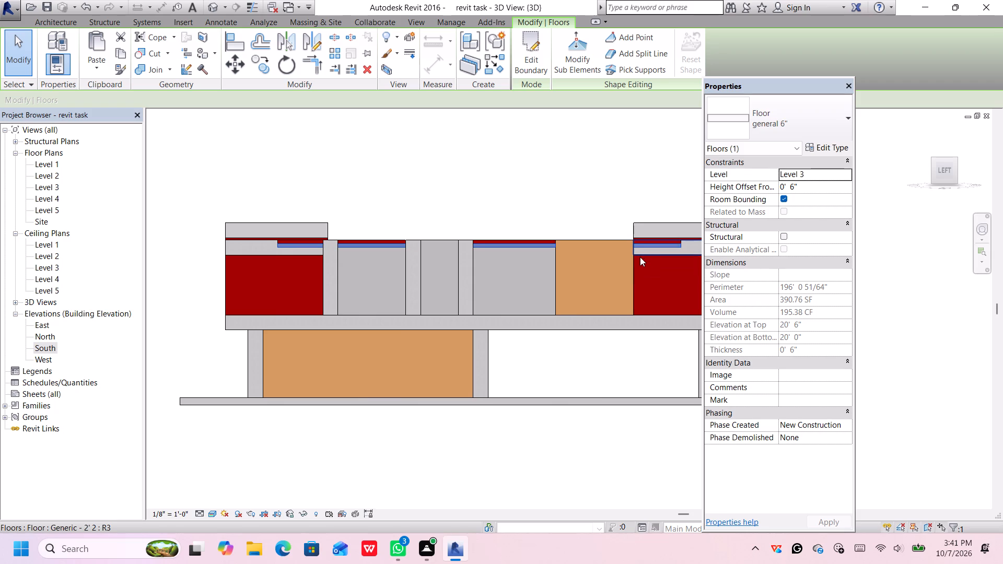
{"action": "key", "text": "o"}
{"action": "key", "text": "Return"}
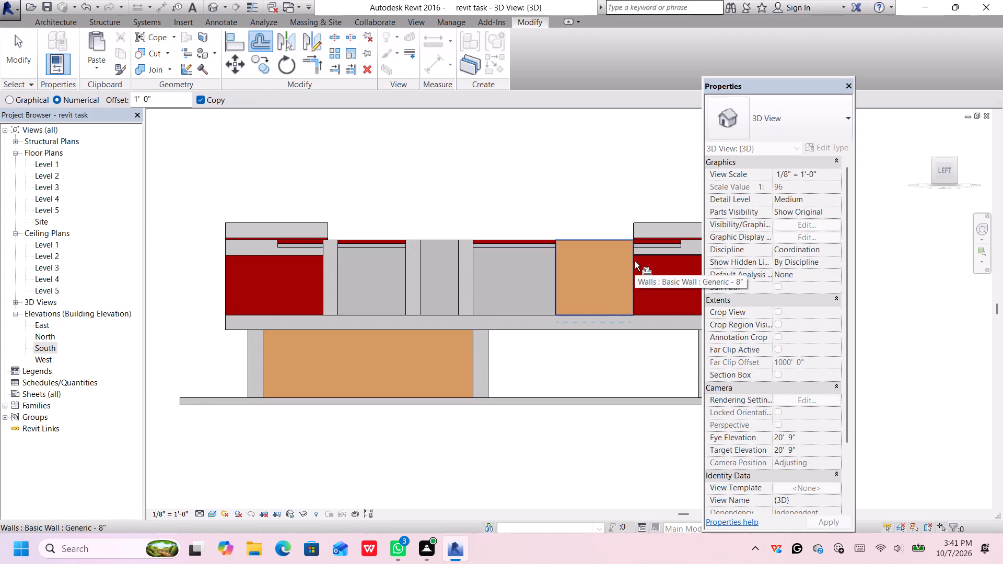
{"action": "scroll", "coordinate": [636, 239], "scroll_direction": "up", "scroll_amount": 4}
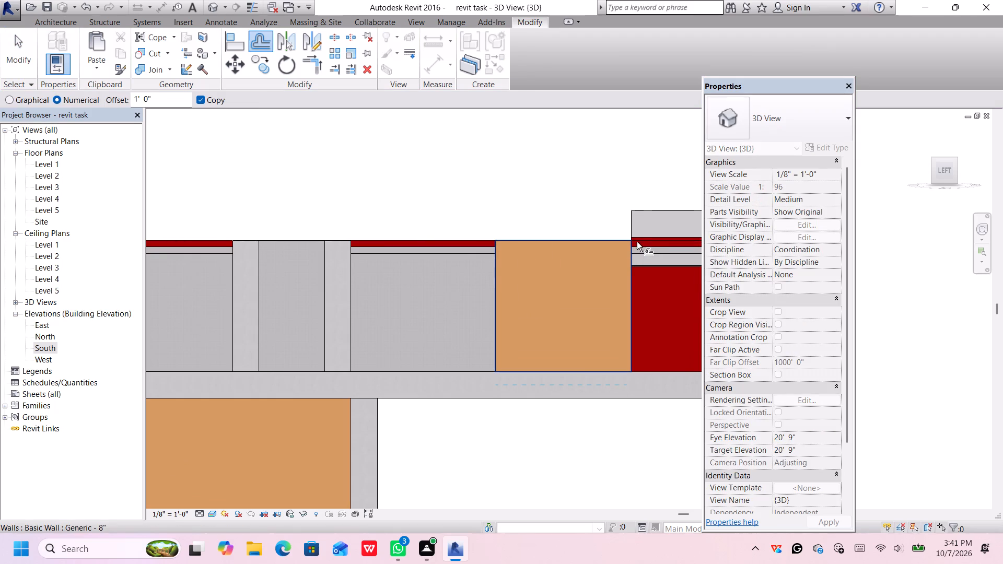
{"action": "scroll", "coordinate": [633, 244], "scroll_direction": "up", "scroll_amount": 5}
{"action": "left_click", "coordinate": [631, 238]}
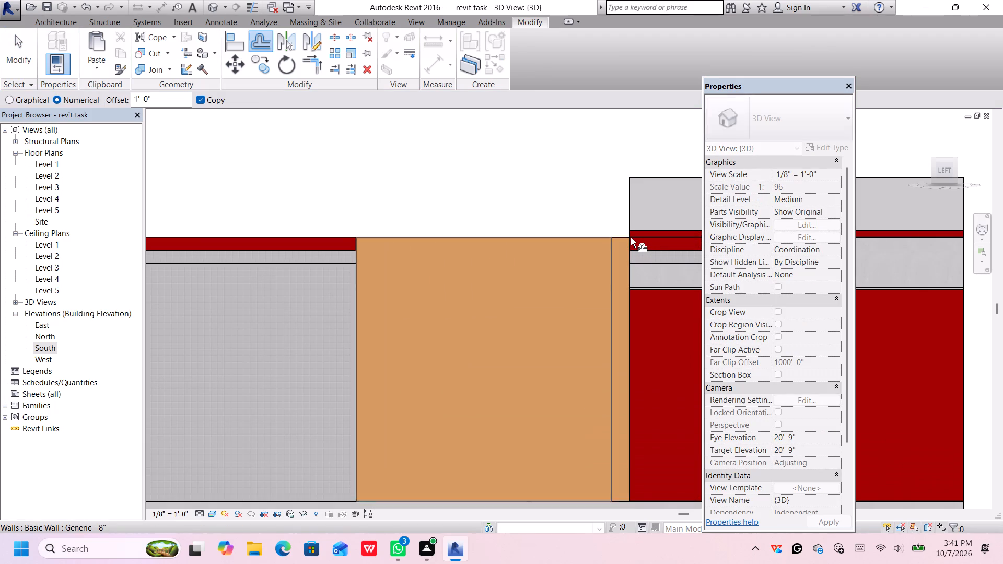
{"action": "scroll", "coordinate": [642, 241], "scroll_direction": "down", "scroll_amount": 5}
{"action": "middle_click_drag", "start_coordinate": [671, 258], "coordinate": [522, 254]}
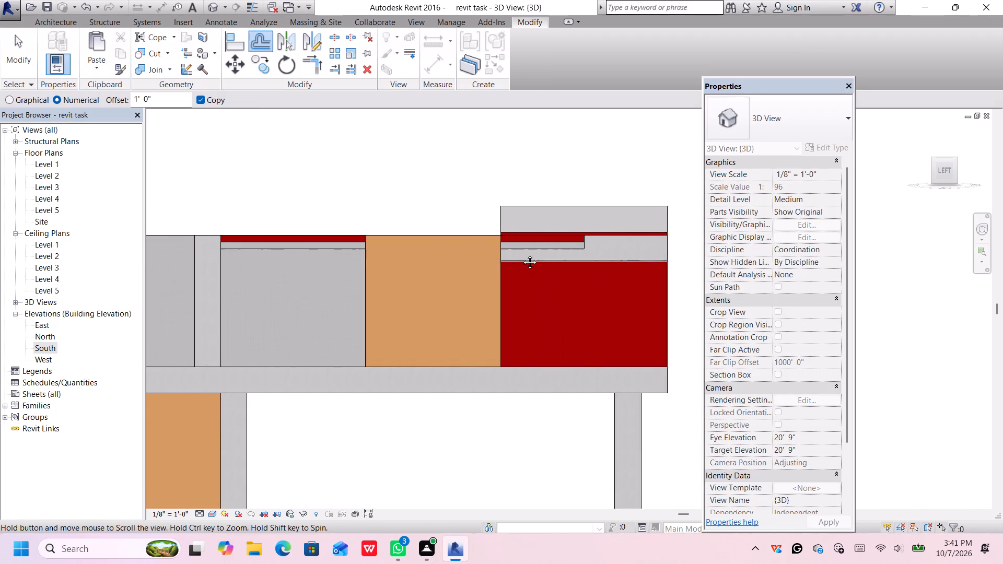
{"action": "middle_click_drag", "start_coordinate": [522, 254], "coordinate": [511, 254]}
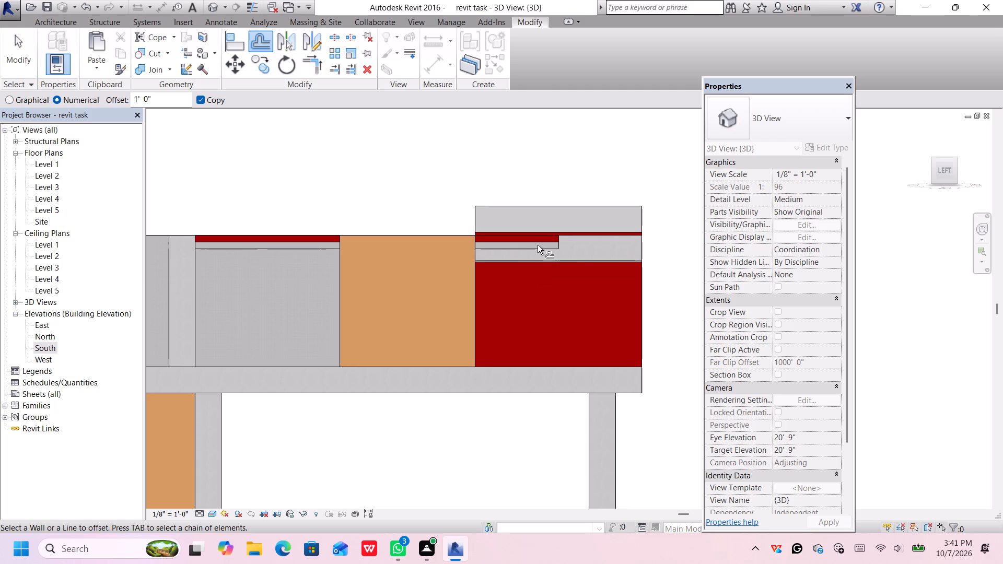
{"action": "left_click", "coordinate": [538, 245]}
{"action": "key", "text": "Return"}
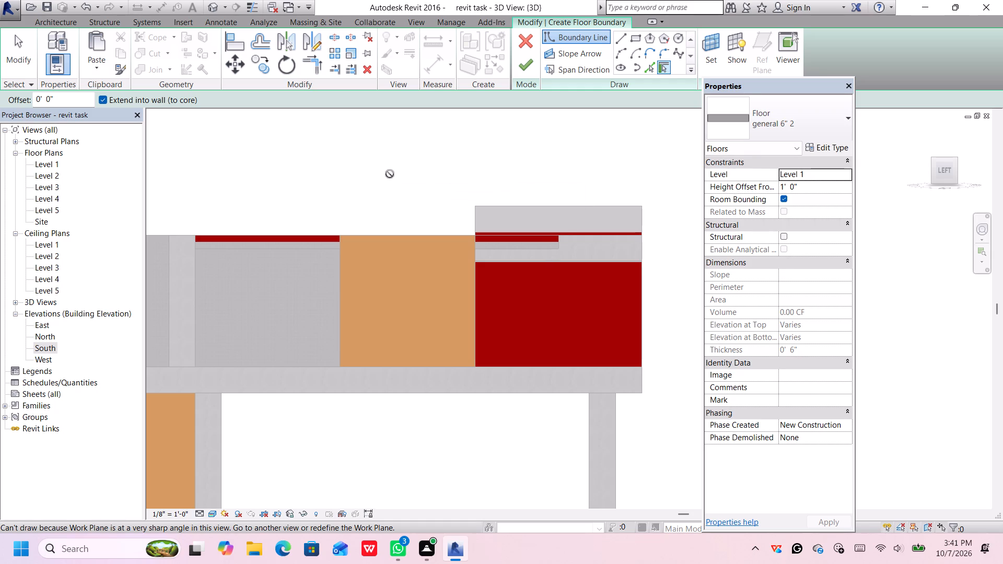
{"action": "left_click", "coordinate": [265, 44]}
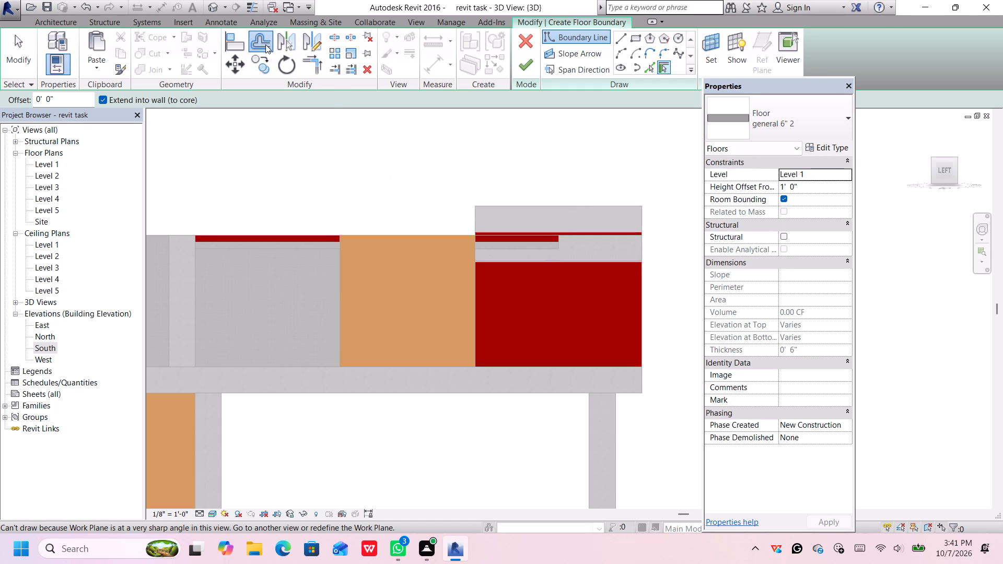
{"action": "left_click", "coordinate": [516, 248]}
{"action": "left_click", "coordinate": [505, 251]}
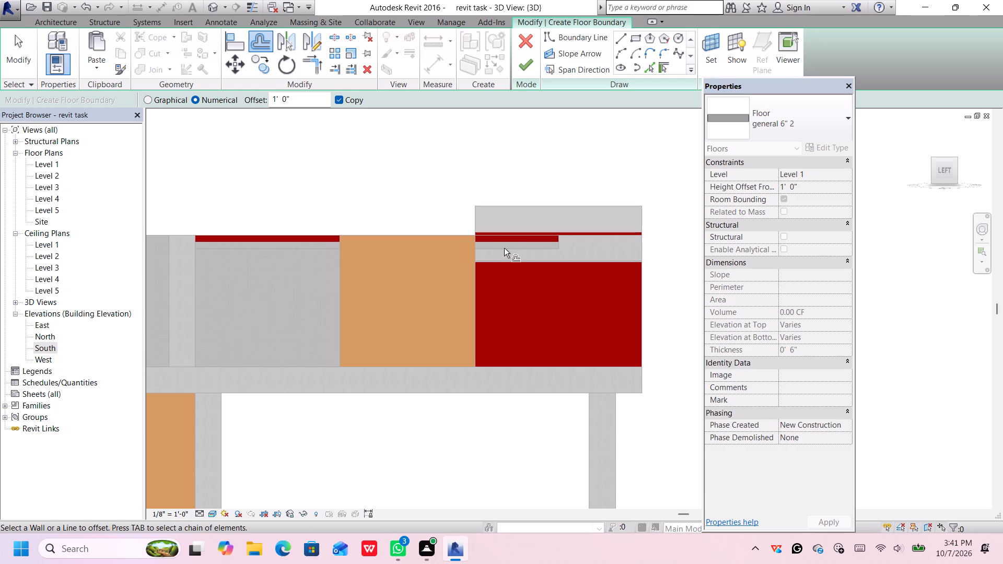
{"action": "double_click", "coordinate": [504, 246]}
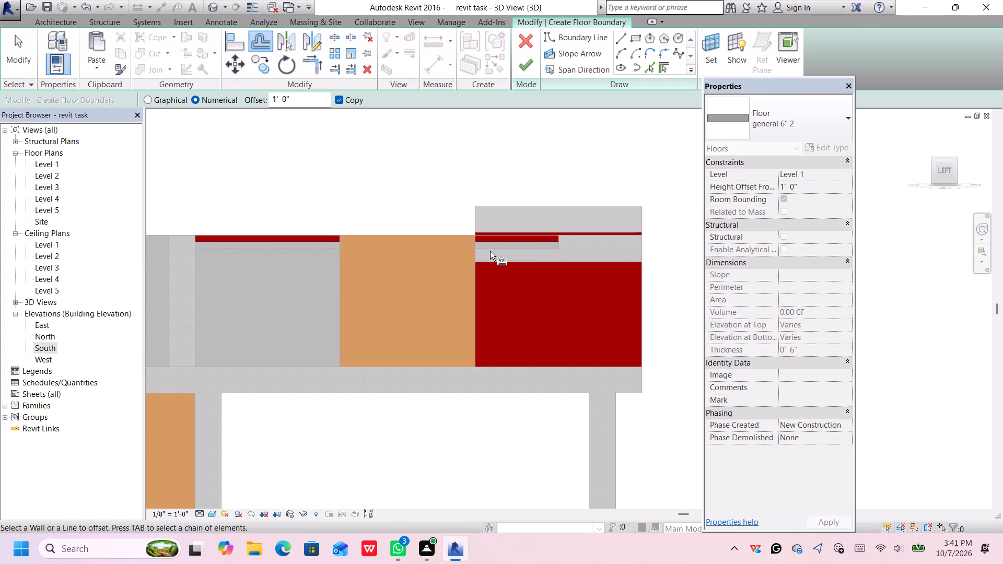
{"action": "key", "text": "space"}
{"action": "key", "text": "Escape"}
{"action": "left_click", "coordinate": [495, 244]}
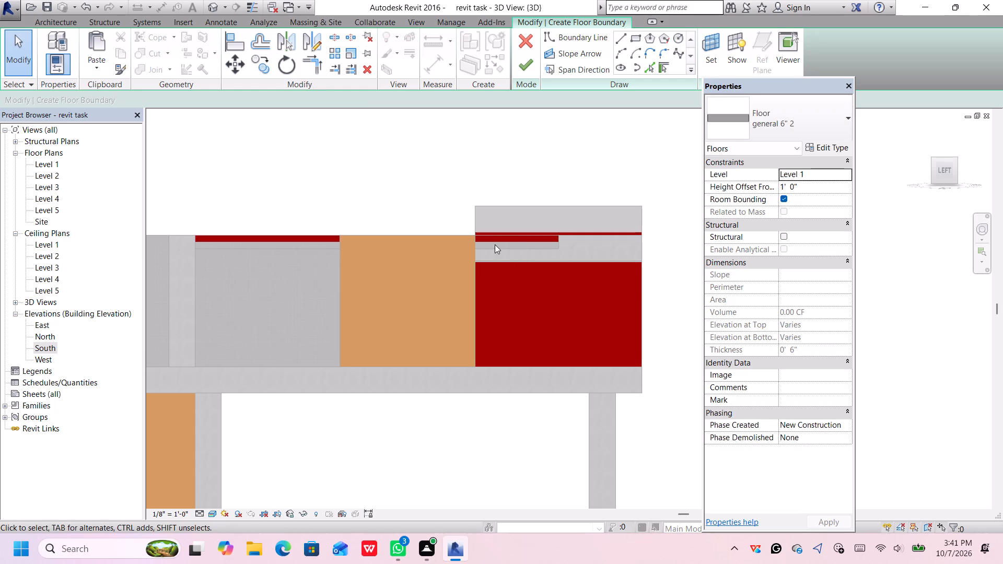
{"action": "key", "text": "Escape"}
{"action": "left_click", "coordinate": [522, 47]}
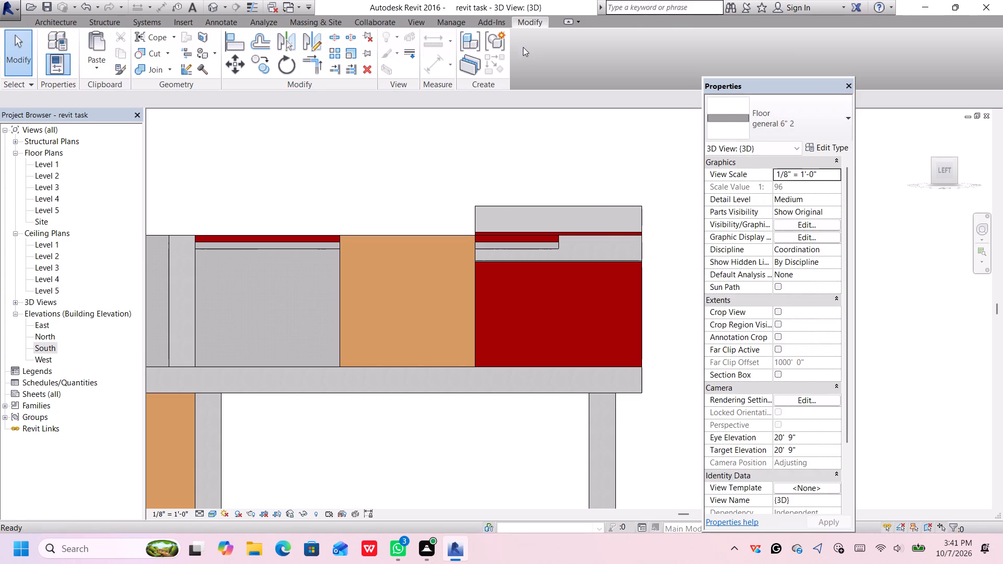
Examine the red general 6" 2 floor slabs and the slabs beneath them from an isometric corner view.
{"action": "scroll", "coordinate": [603, 234], "scroll_direction": "down", "scroll_amount": 7}
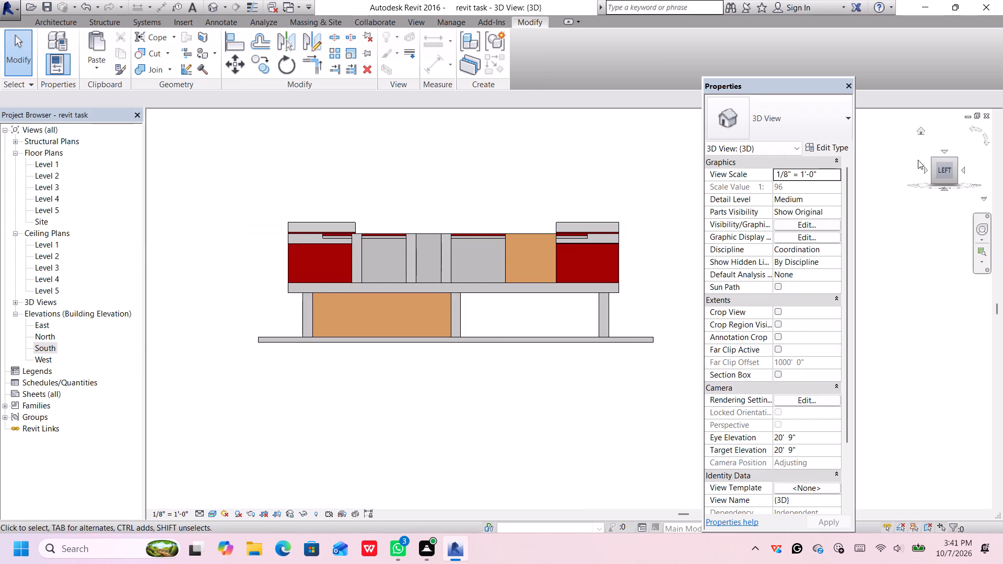
{"action": "left_click", "coordinate": [931, 159]}
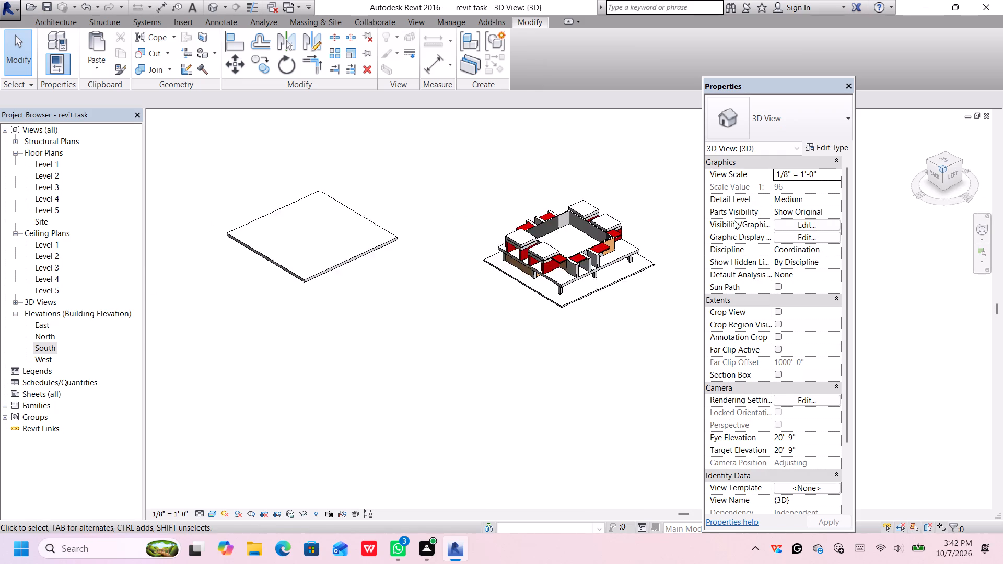
{"action": "middle_click_drag", "start_coordinate": [613, 252], "coordinate": [358, 178]}
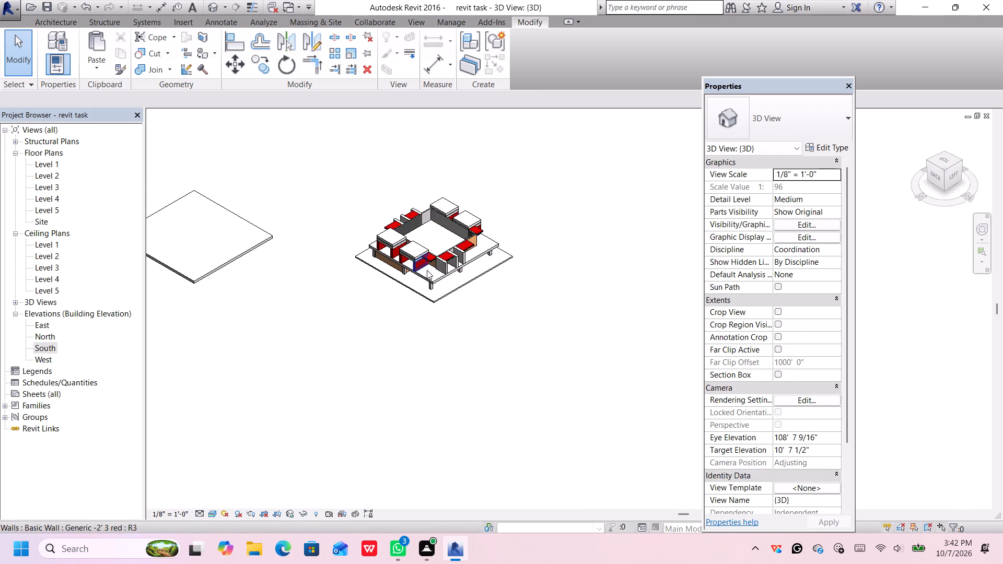
{"action": "scroll", "coordinate": [427, 268], "scroll_direction": "up", "scroll_amount": 11}
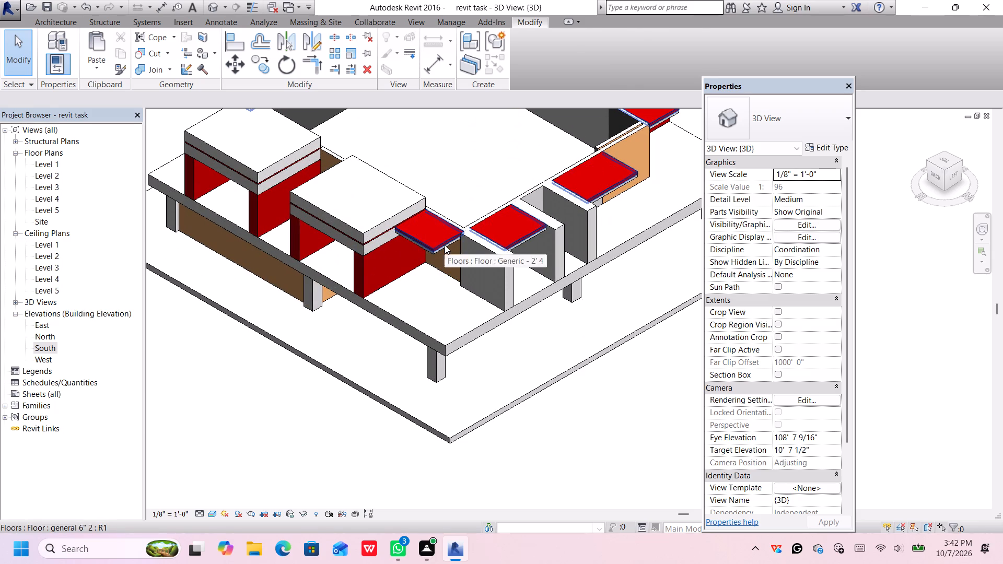
{"action": "left_click", "coordinate": [445, 245]}
{"action": "scroll", "coordinate": [478, 245], "scroll_direction": "up", "scroll_amount": 4}
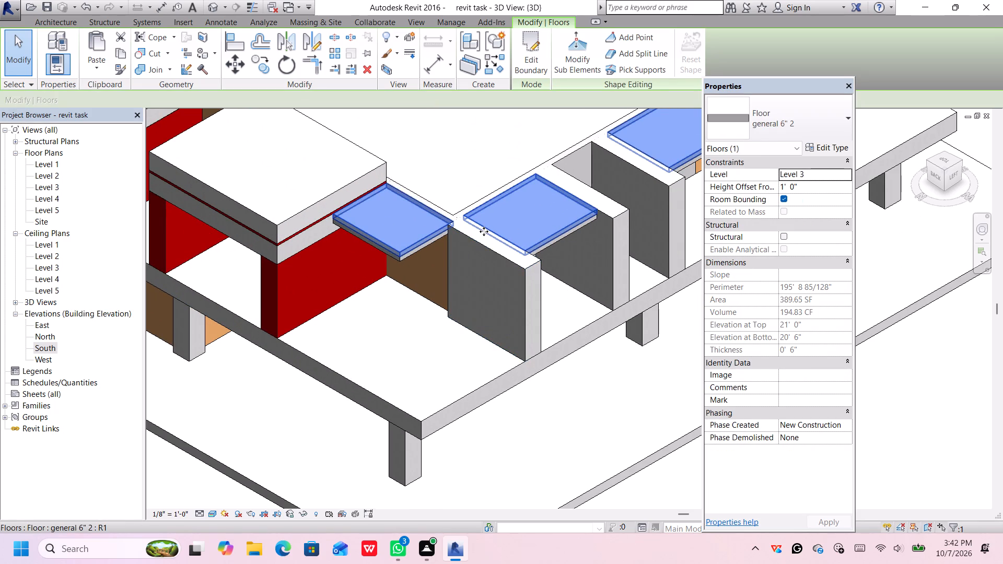
{"action": "key", "text": "Escape"}
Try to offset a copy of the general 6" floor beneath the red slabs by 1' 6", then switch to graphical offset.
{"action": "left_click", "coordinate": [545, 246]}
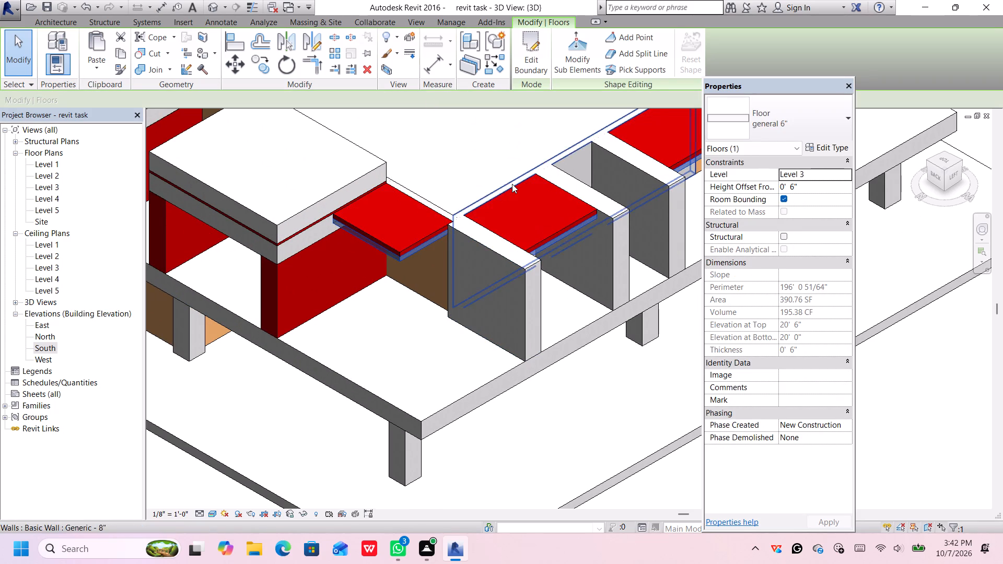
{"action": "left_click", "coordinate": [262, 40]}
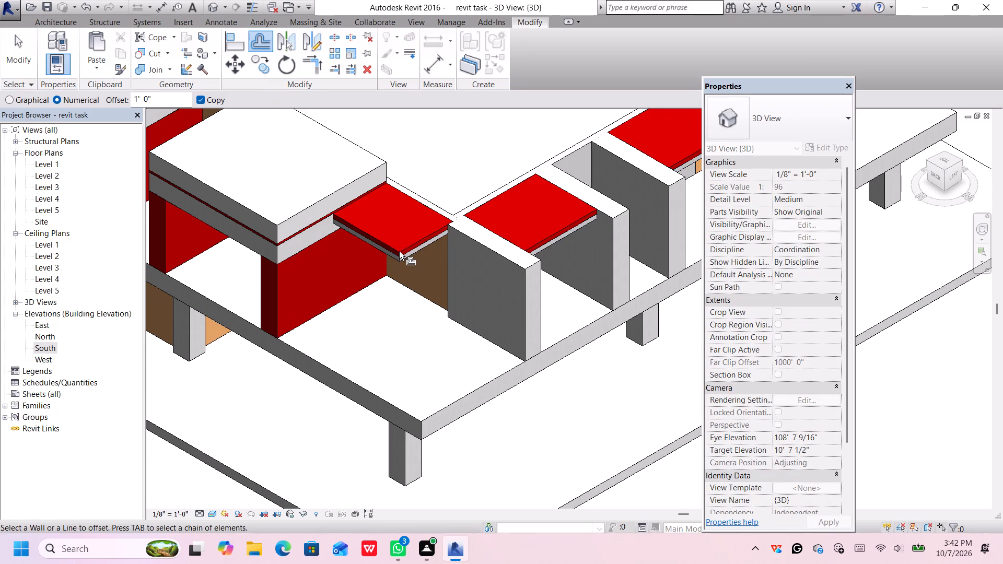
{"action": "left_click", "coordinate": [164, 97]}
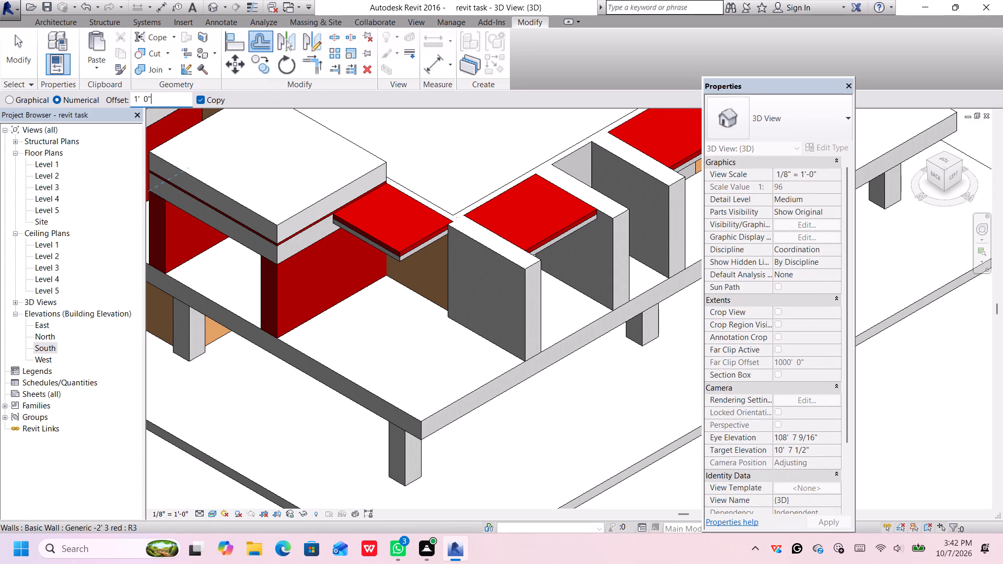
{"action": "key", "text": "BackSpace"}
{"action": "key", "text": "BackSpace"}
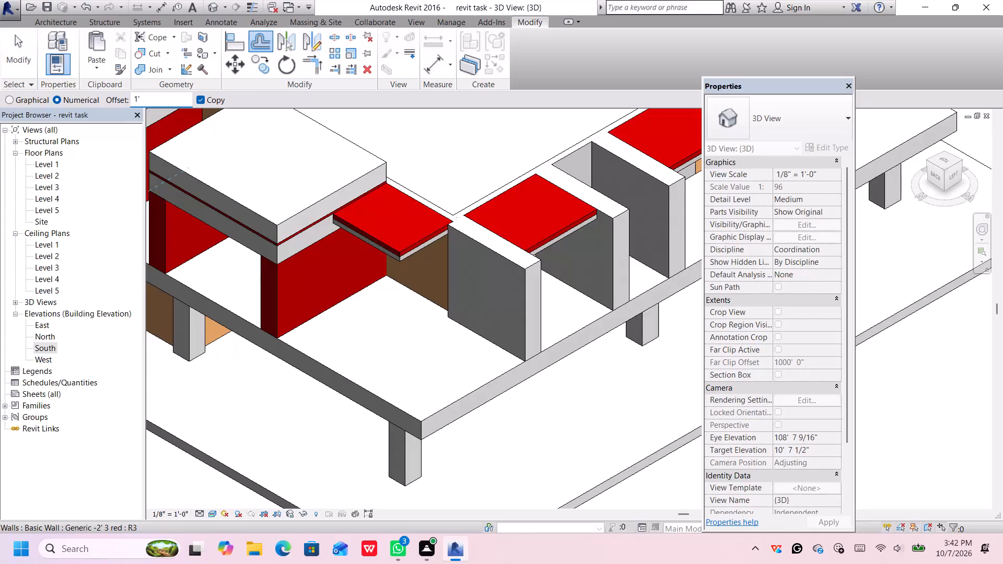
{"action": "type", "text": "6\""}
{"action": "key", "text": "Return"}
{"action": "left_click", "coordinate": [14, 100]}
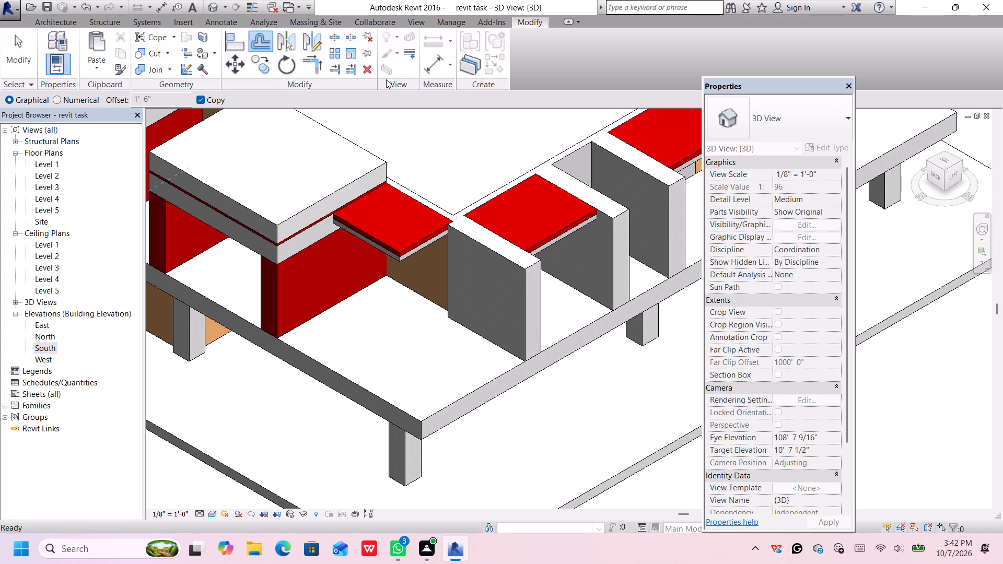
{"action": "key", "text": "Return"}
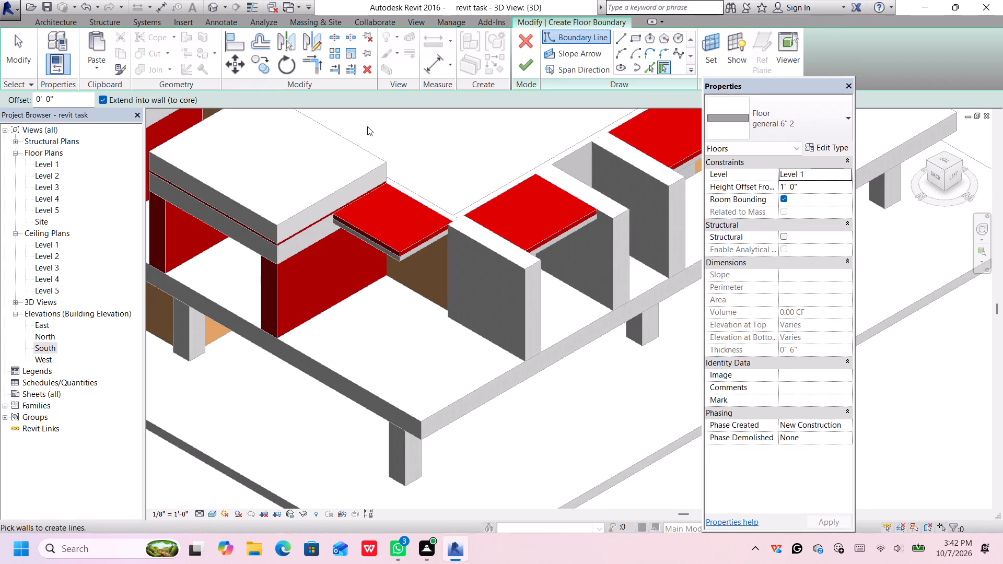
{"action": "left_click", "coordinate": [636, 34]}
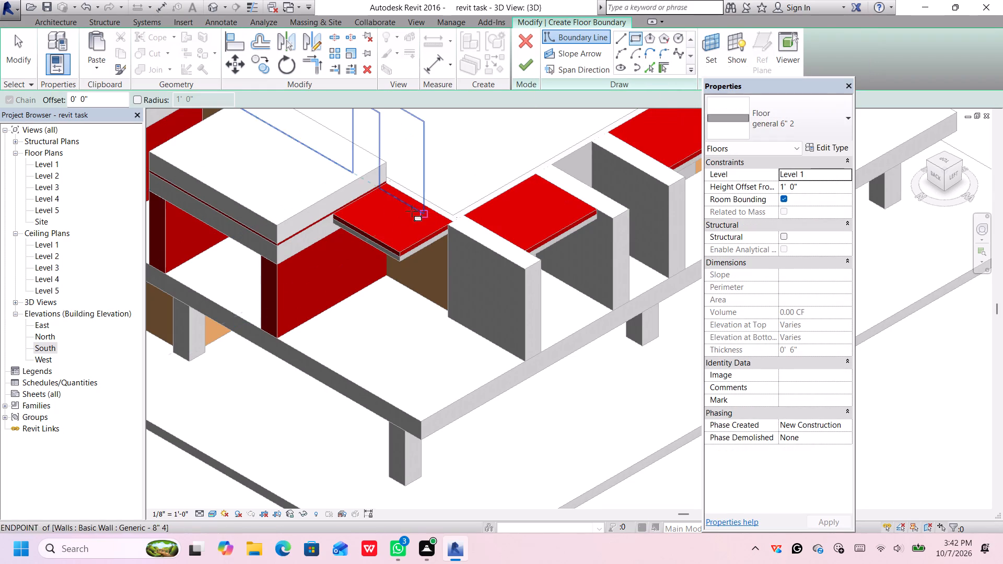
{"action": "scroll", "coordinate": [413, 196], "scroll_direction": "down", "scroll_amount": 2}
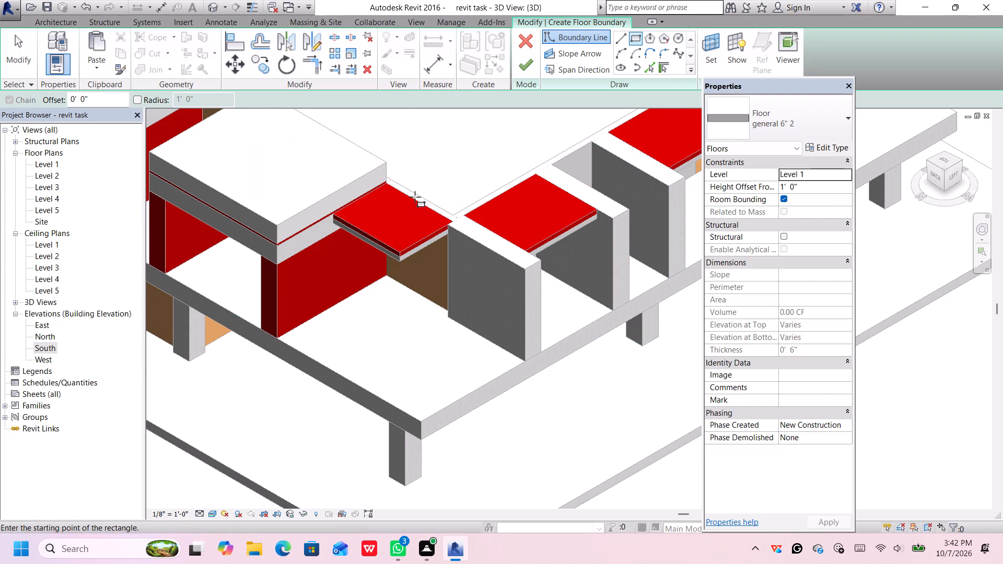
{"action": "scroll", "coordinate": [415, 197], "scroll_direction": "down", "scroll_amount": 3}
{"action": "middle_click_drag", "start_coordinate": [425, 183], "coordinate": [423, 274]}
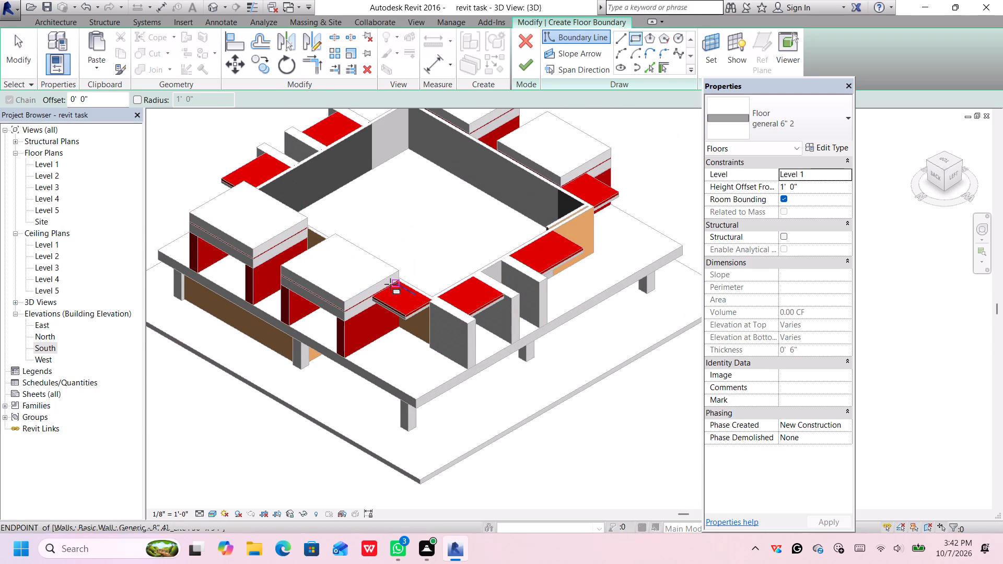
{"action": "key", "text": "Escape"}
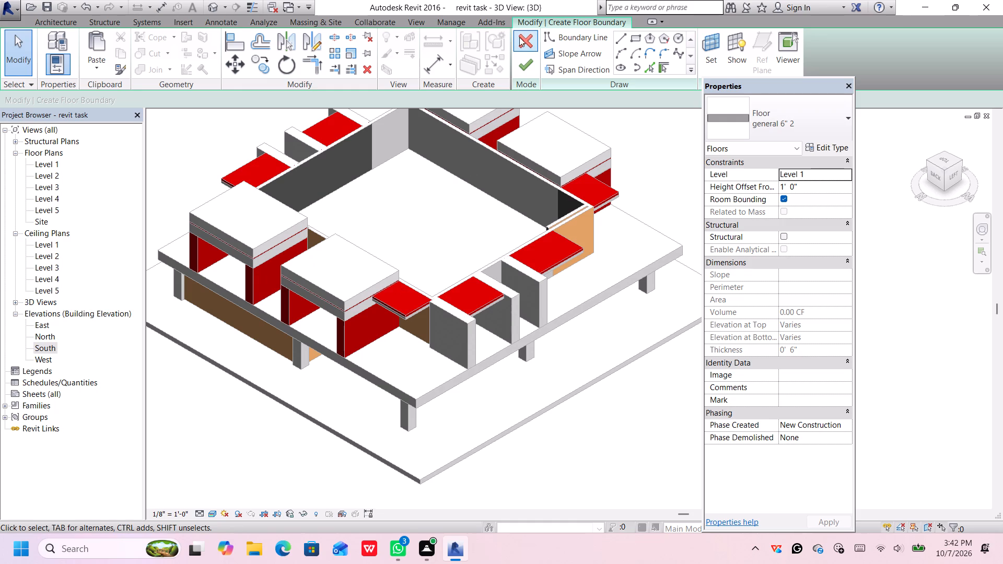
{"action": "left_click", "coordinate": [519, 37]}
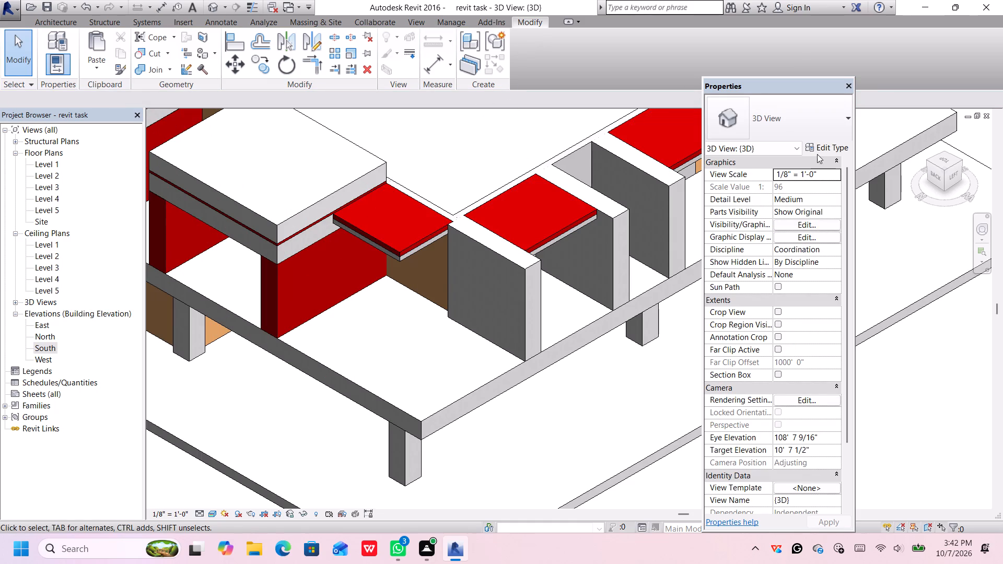
In the top view, delete the 10' 0" Generic - 8" wall inside the southwest corner of the central enclosure.
{"action": "left_click", "coordinate": [846, 86]}
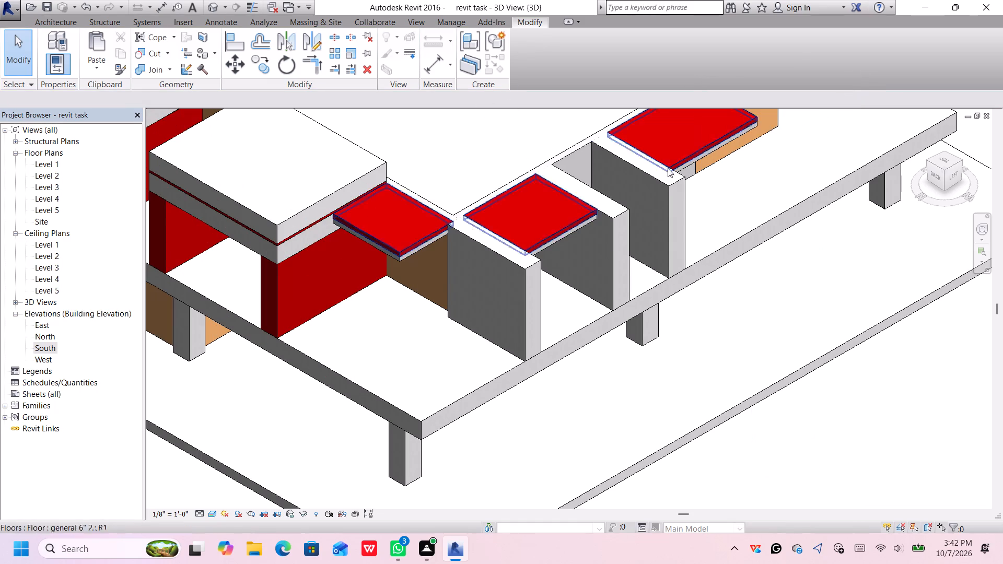
{"action": "left_click", "coordinate": [53, 23]}
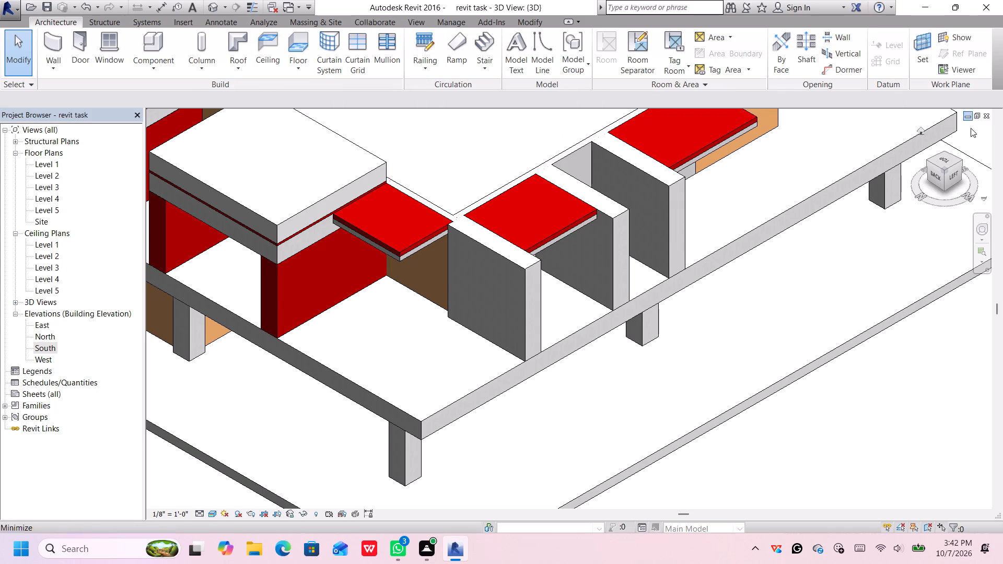
{"action": "left_click", "coordinate": [954, 162]}
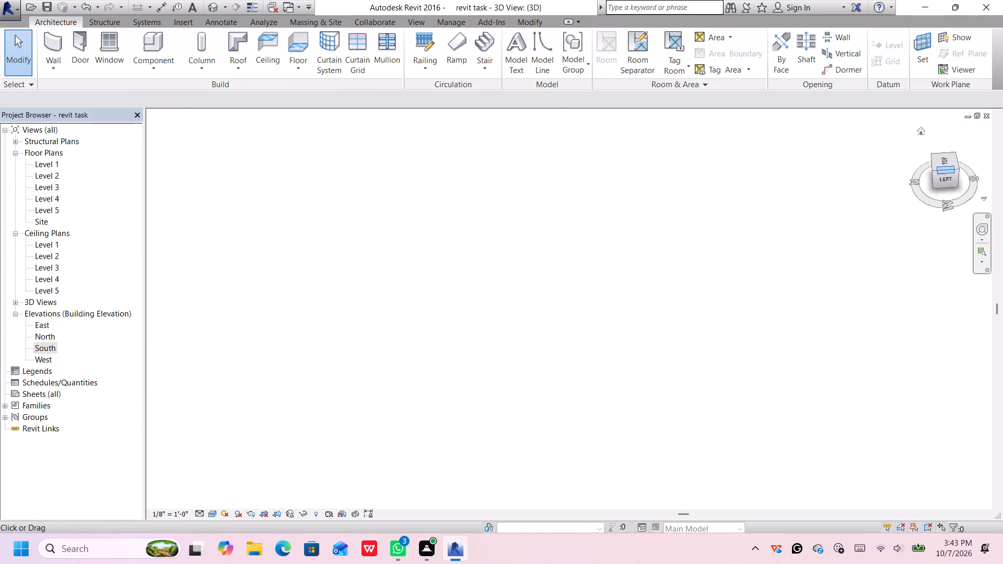
{"action": "left_click", "coordinate": [947, 161]}
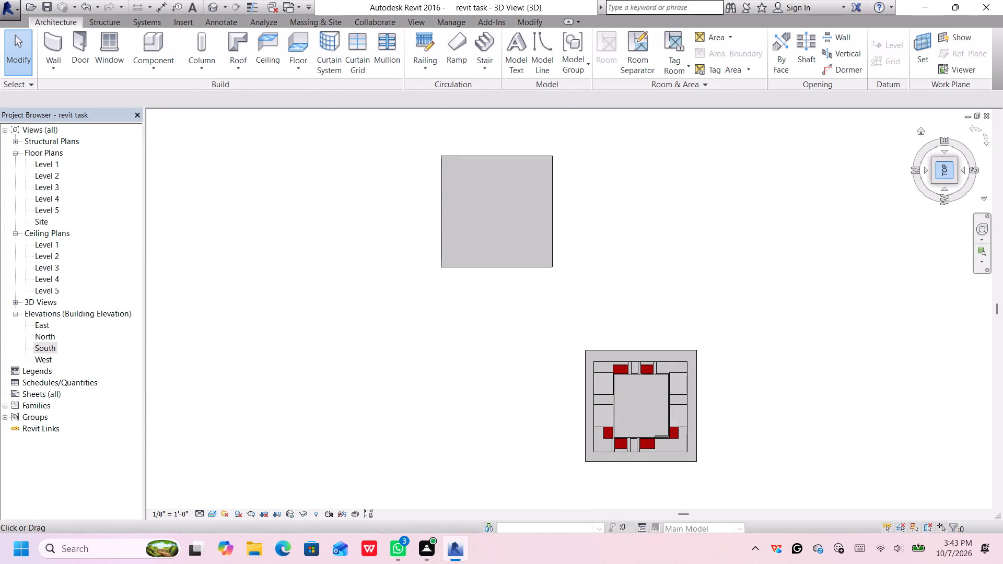
{"action": "scroll", "coordinate": [650, 458], "scroll_direction": "up", "scroll_amount": 3}
{"action": "scroll", "coordinate": [663, 409], "scroll_direction": "up", "scroll_amount": 3}
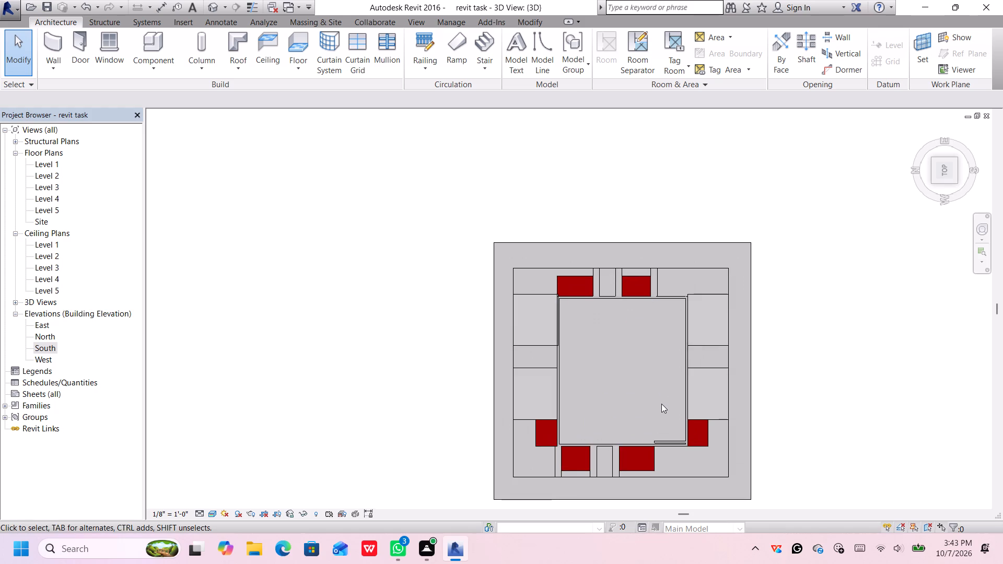
{"action": "scroll", "coordinate": [683, 436], "scroll_direction": "up", "scroll_amount": 3}
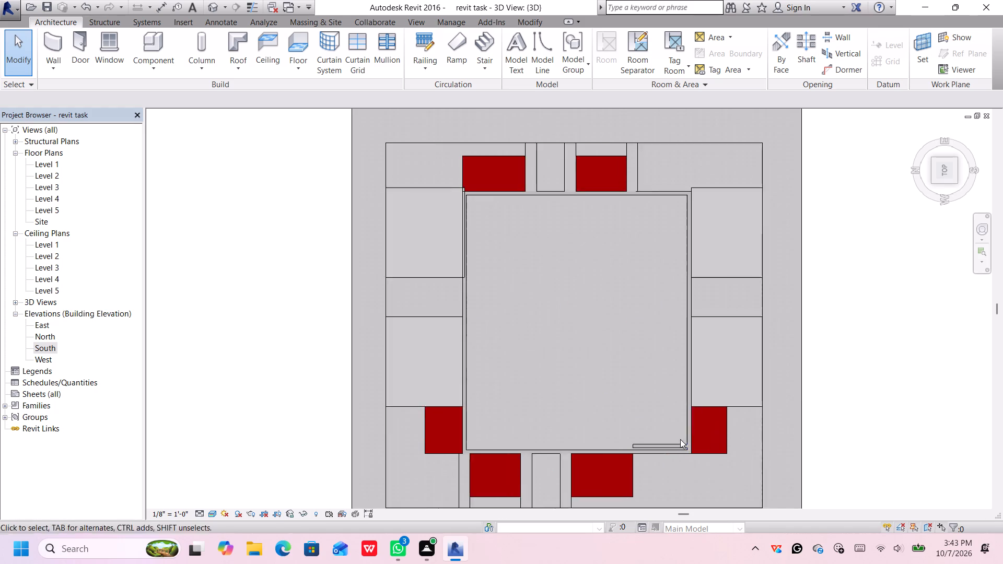
{"action": "scroll", "coordinate": [680, 439], "scroll_direction": "up", "scroll_amount": 2}
{"action": "scroll", "coordinate": [672, 446], "scroll_direction": "down", "scroll_amount": 1}
{"action": "left_click", "coordinate": [672, 444]}
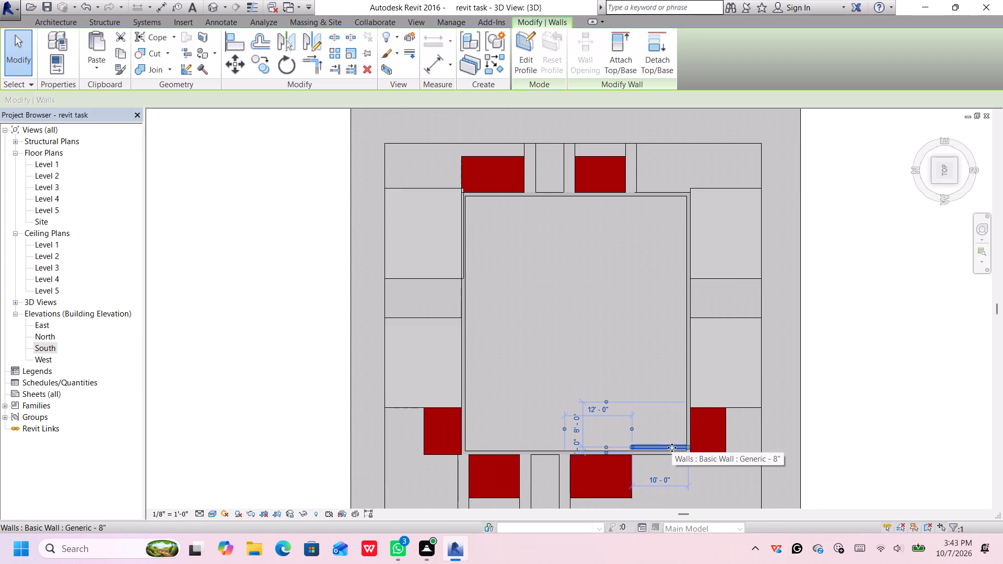
{"action": "key", "text": "Delete"}
Start a new floor and sketch rectangular boundaries tracing the two red slabs on the building's east side.
{"action": "scroll", "coordinate": [675, 466], "scroll_direction": "up", "scroll_amount": 2}
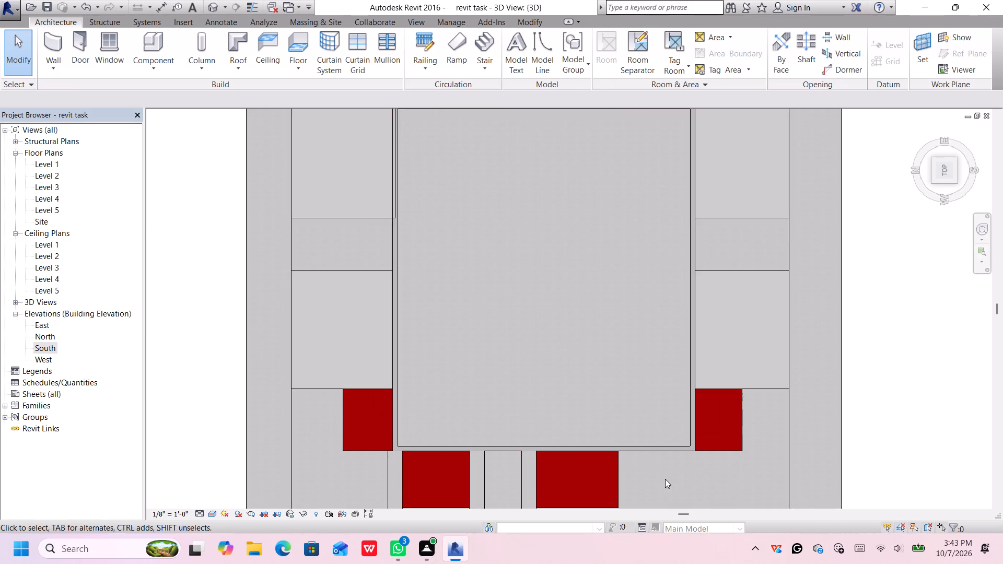
{"action": "middle_click_drag", "start_coordinate": [665, 479], "coordinate": [699, 349]}
{"action": "scroll", "coordinate": [545, 332], "scroll_direction": "down", "scroll_amount": 3}
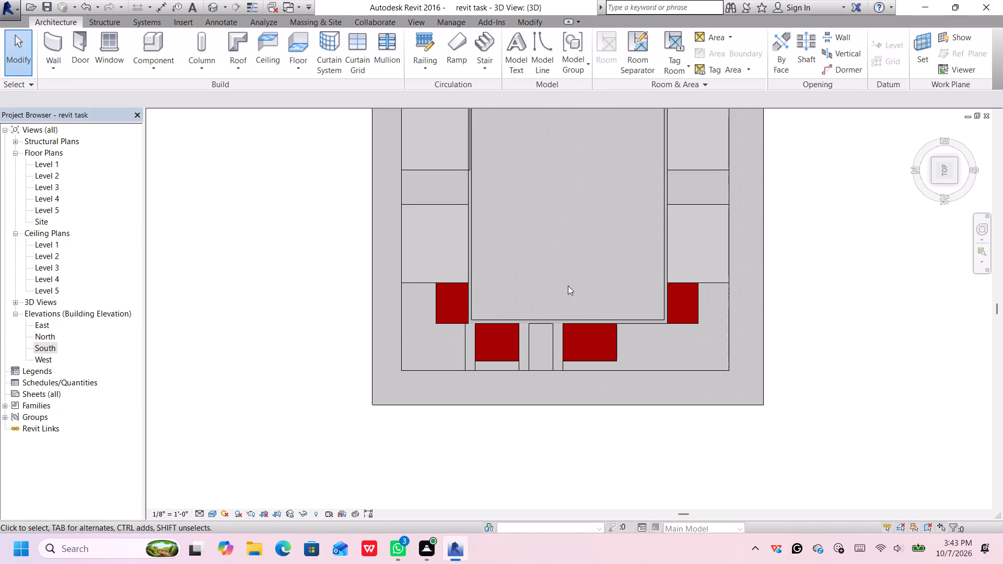
{"action": "middle_click_drag", "start_coordinate": [568, 286], "coordinate": [420, 413]}
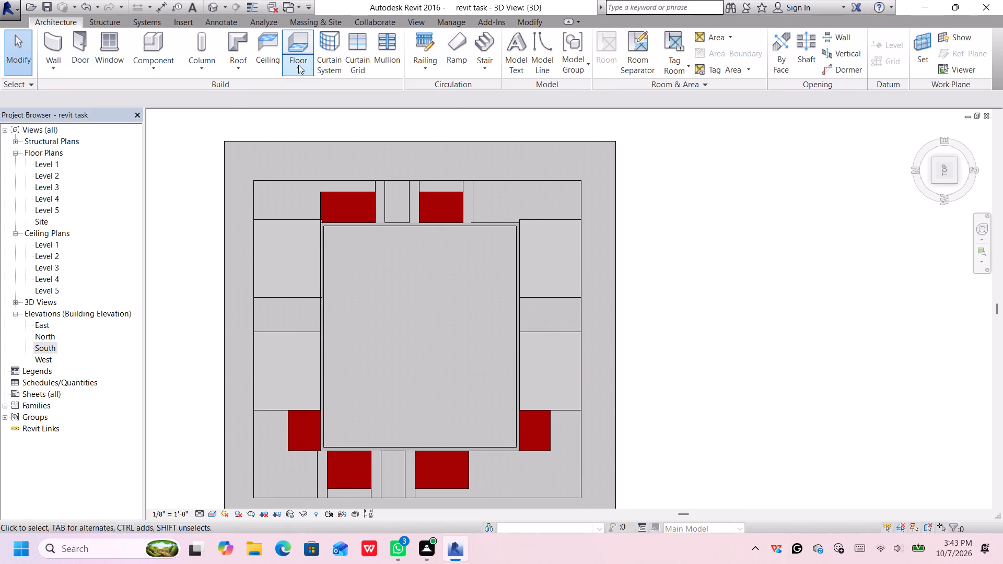
{"action": "left_click", "coordinate": [298, 65]}
{"action": "left_click", "coordinate": [304, 91]}
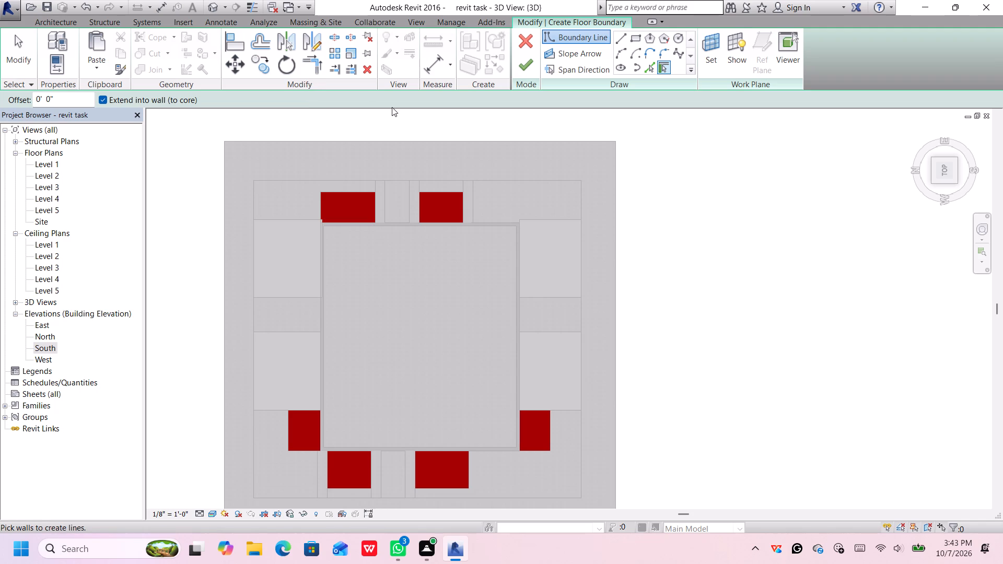
{"action": "left_click", "coordinate": [633, 41]}
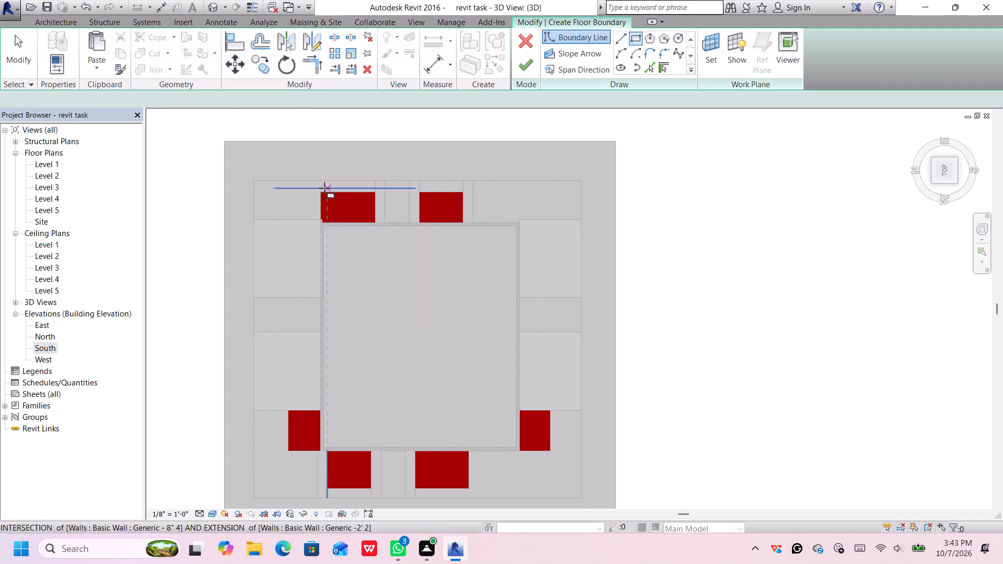
{"action": "scroll", "coordinate": [324, 194], "scroll_direction": "up", "scroll_amount": 5}
{"action": "scroll", "coordinate": [386, 240], "scroll_direction": "up", "scroll_amount": 3}
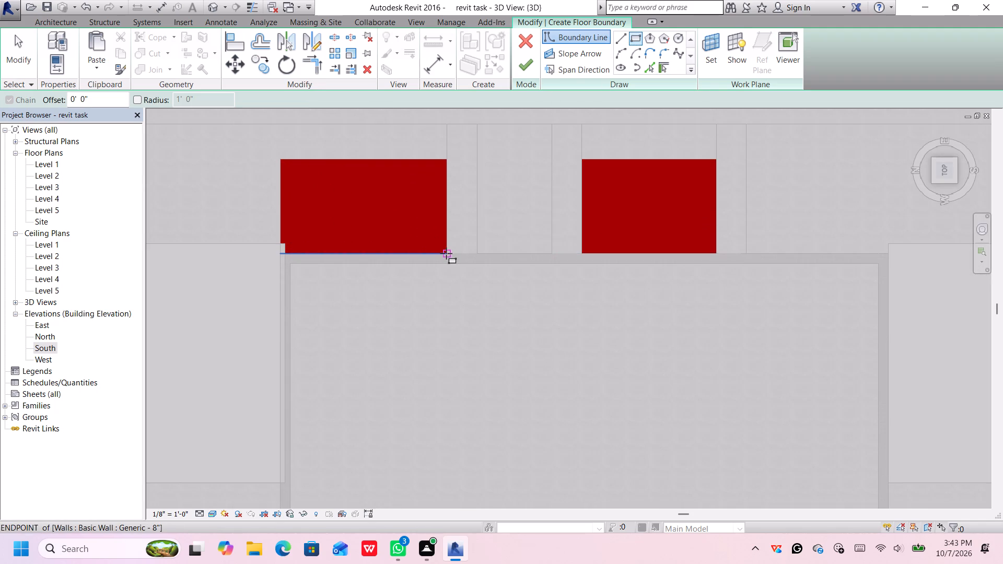
{"action": "left_click", "coordinate": [446, 253]}
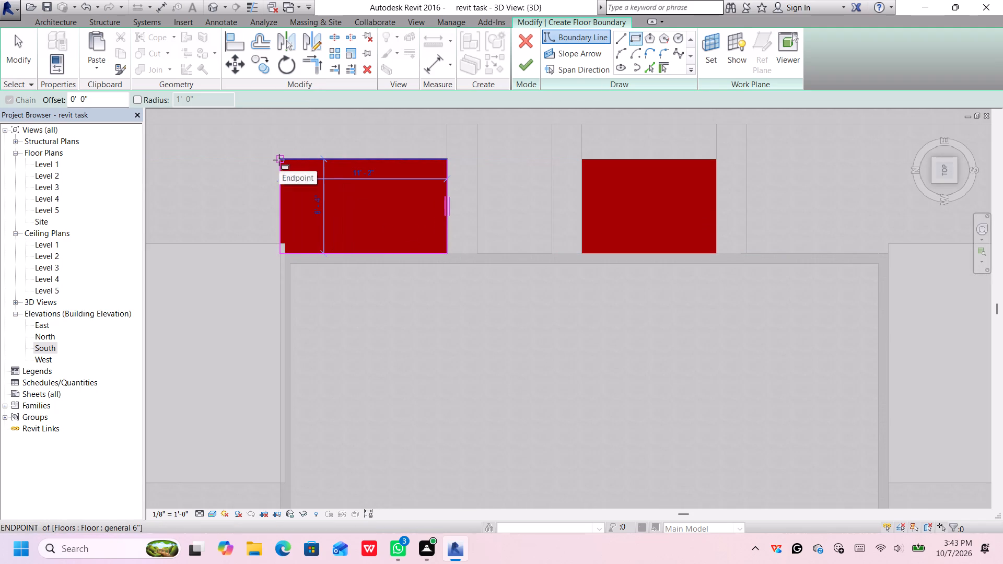
{"action": "left_click", "coordinate": [279, 156]}
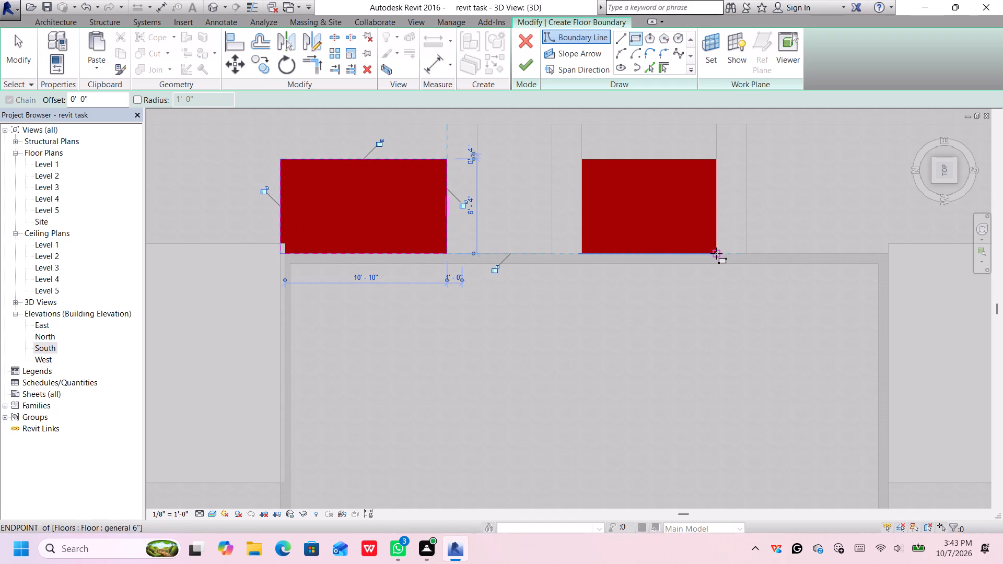
{"action": "left_click", "coordinate": [716, 253]}
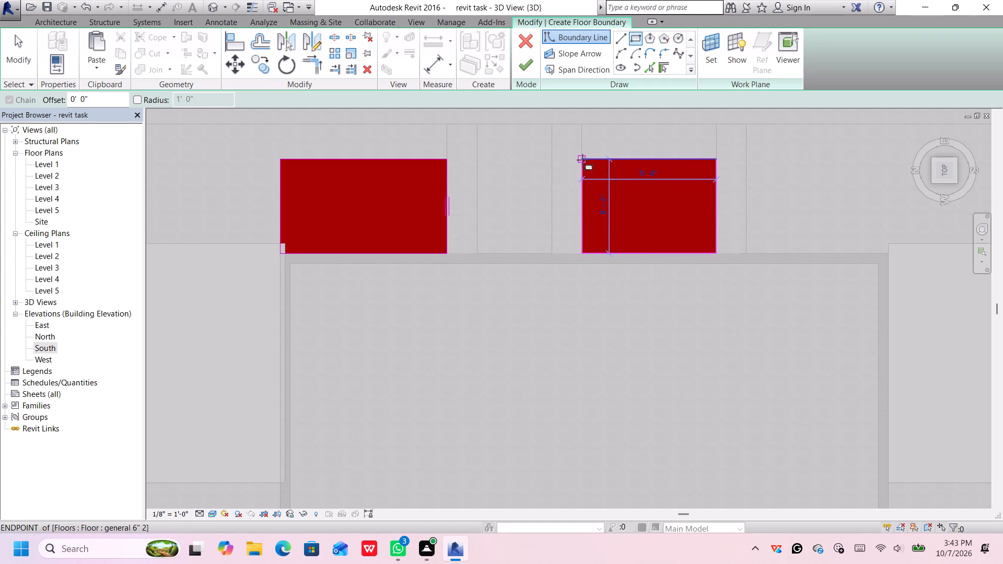
{"action": "left_click", "coordinate": [583, 158]}
Add a rectangular floor boundary about 6' 8" wide tracing the red slab on the north side.
{"action": "scroll", "coordinate": [612, 255], "scroll_direction": "down", "scroll_amount": 6}
{"action": "middle_click_drag", "start_coordinate": [609, 321], "coordinate": [555, 114]}
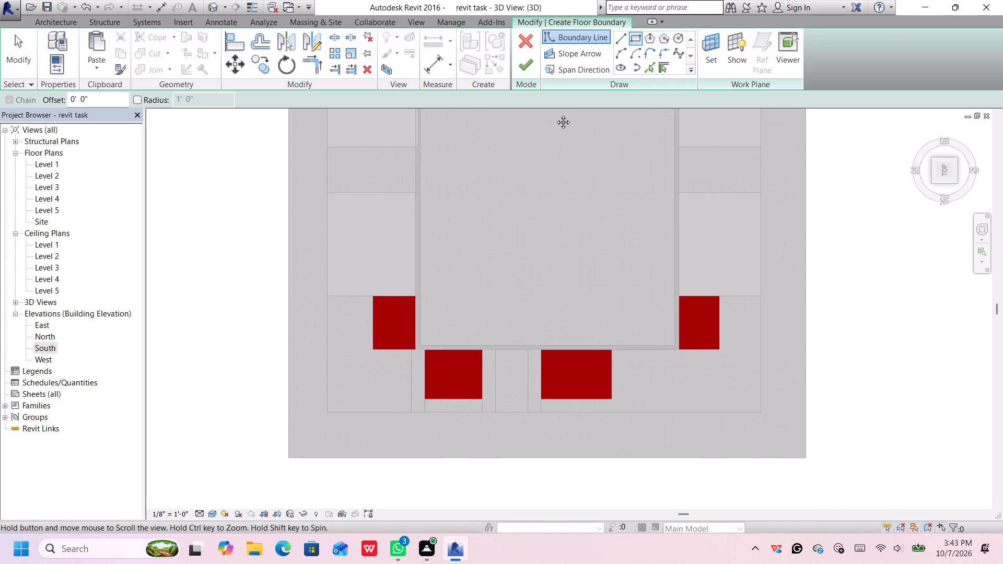
{"action": "middle_click_drag", "start_coordinate": [555, 114], "coordinate": [555, 115]}
{"action": "scroll", "coordinate": [555, 118], "scroll_direction": "up", "scroll_amount": 1}
{"action": "scroll", "coordinate": [366, 332], "scroll_direction": "up", "scroll_amount": 2}
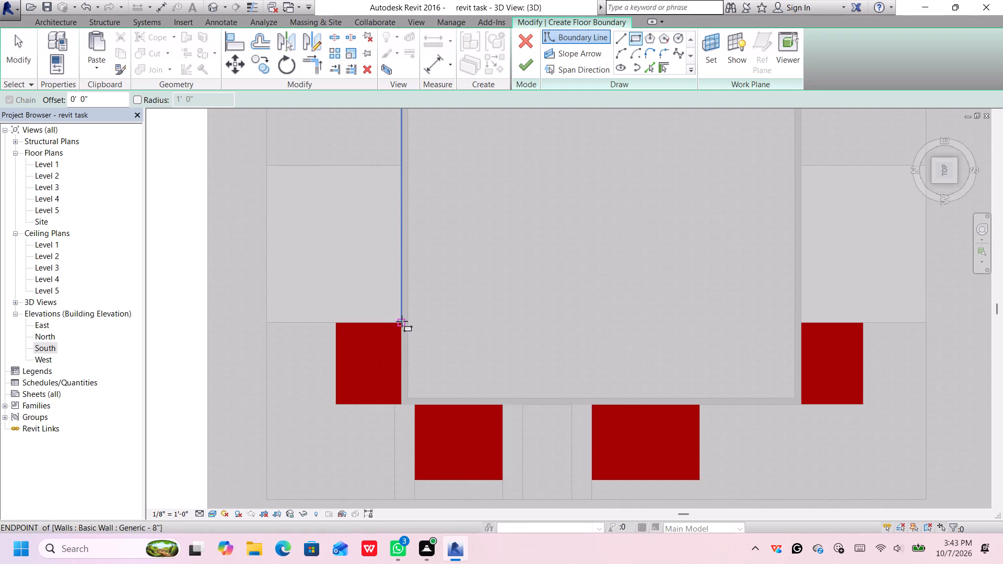
{"action": "left_click", "coordinate": [401, 321]}
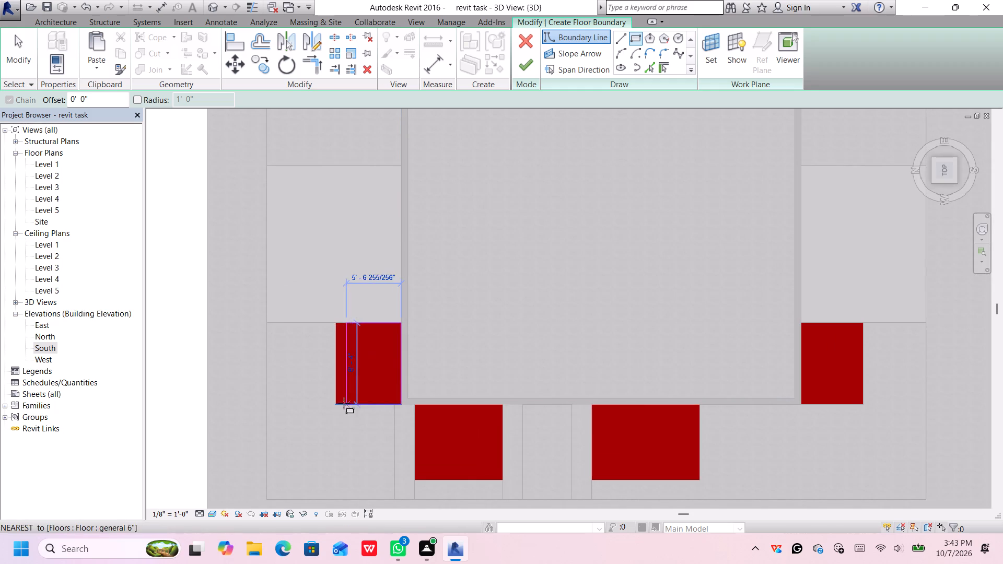
{"action": "left_click", "coordinate": [334, 399]}
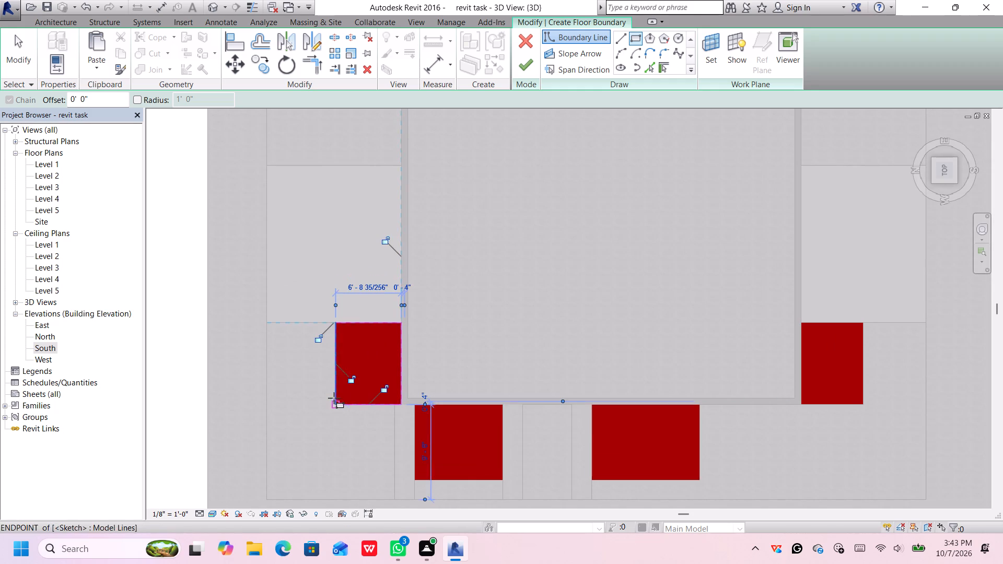
Add two rectangular floor boundaries tracing the west-side red slabs, 9' 0" and 11' 0" long and each about 7' 8" deep.
{"action": "scroll", "coordinate": [421, 311], "scroll_direction": "down", "scroll_amount": 2}
{"action": "middle_click_drag", "start_coordinate": [482, 338], "coordinate": [416, 225]}
{"action": "scroll", "coordinate": [394, 267], "scroll_direction": "up", "scroll_amount": 2}
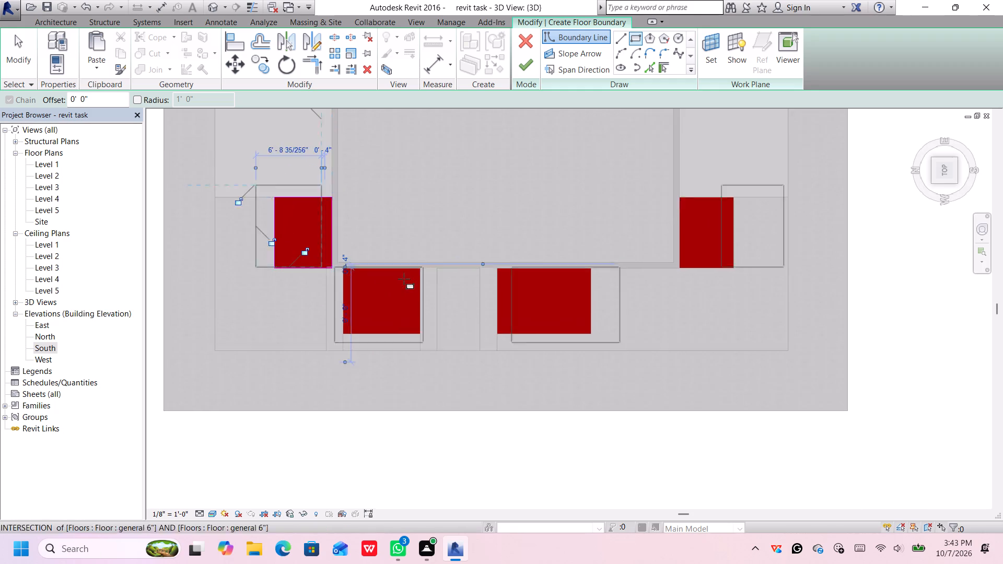
{"action": "scroll", "coordinate": [404, 279], "scroll_direction": "up", "scroll_amount": 4}
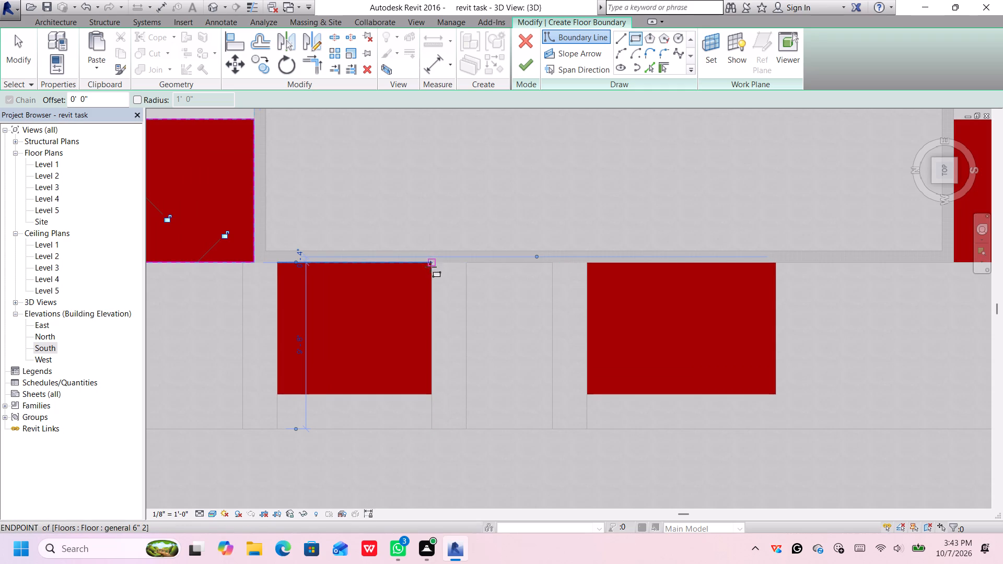
{"action": "left_click", "coordinate": [432, 265]}
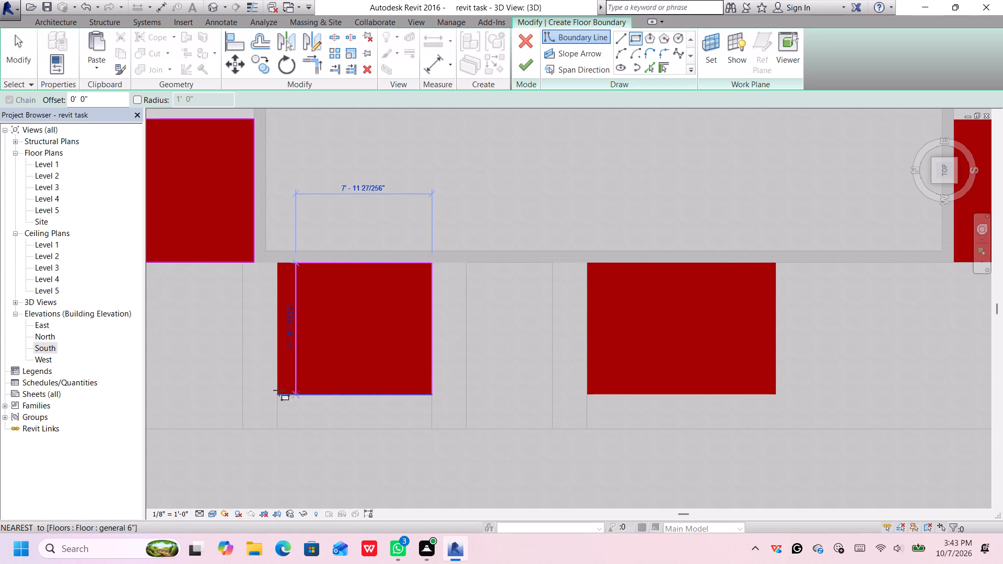
{"action": "left_click", "coordinate": [277, 391]}
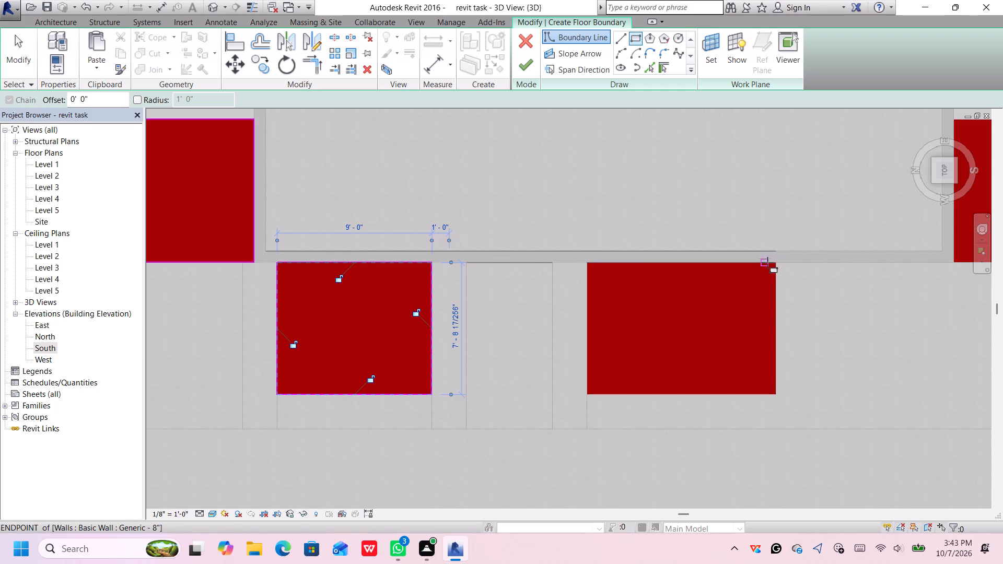
{"action": "left_click", "coordinate": [776, 262]}
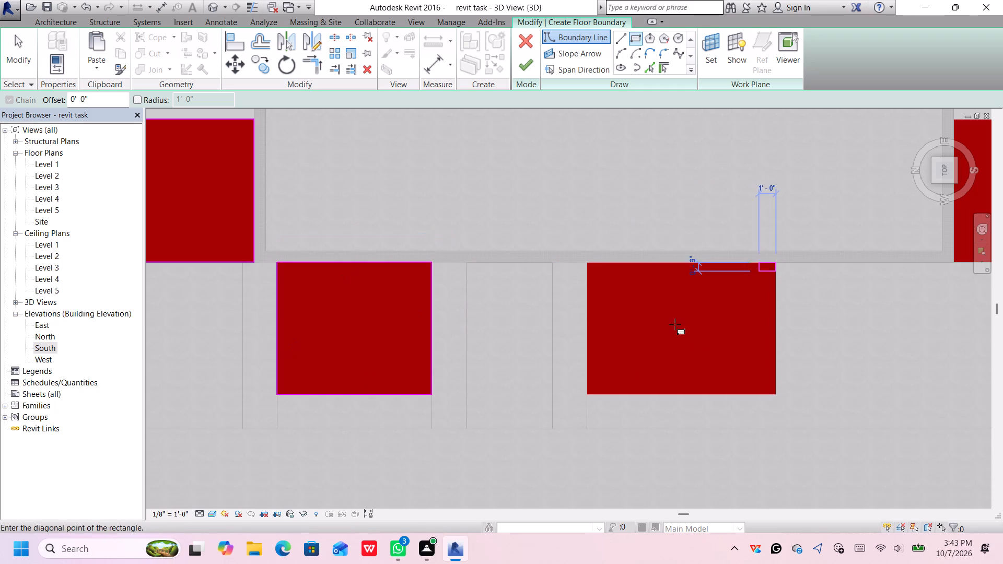
{"action": "left_click", "coordinate": [587, 392]}
Add a rectangular floor boundary 6' 4" wide tracing the red slab on the south side.
{"action": "scroll", "coordinate": [697, 254], "scroll_direction": "down", "scroll_amount": 5}
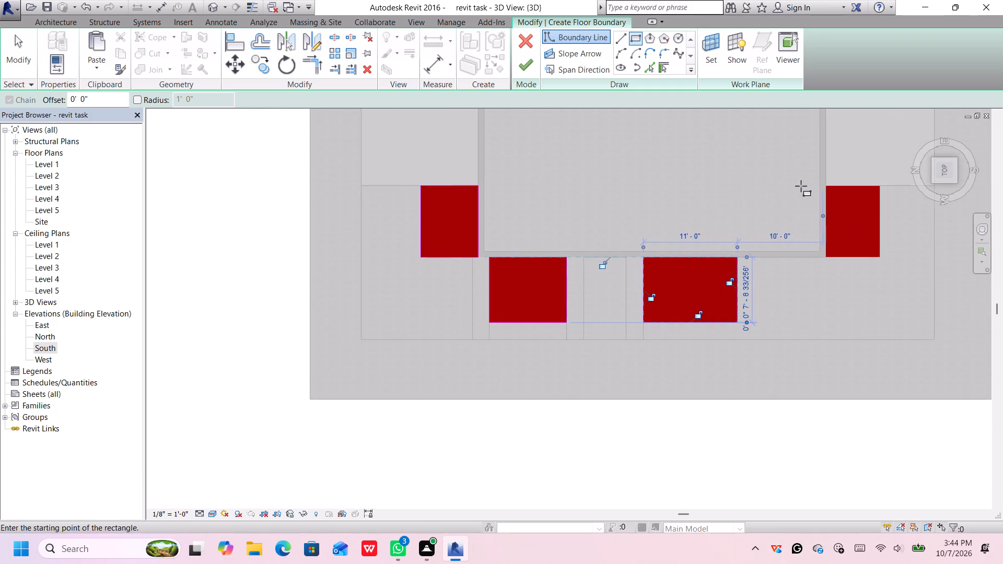
{"action": "middle_click_drag", "start_coordinate": [802, 187], "coordinate": [612, 275]}
{"action": "scroll", "coordinate": [705, 273], "scroll_direction": "up", "scroll_amount": 4}
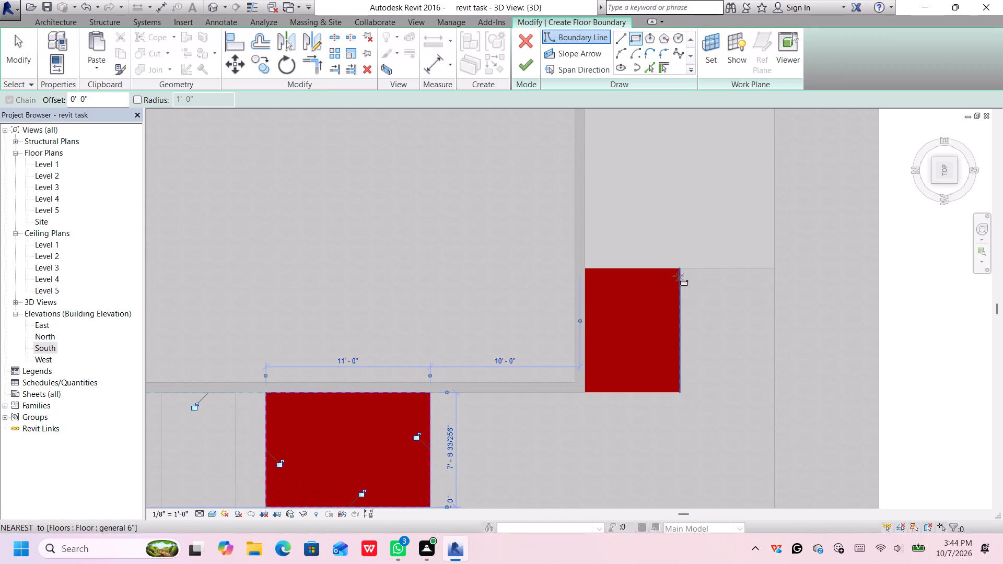
{"action": "left_click", "coordinate": [679, 267]}
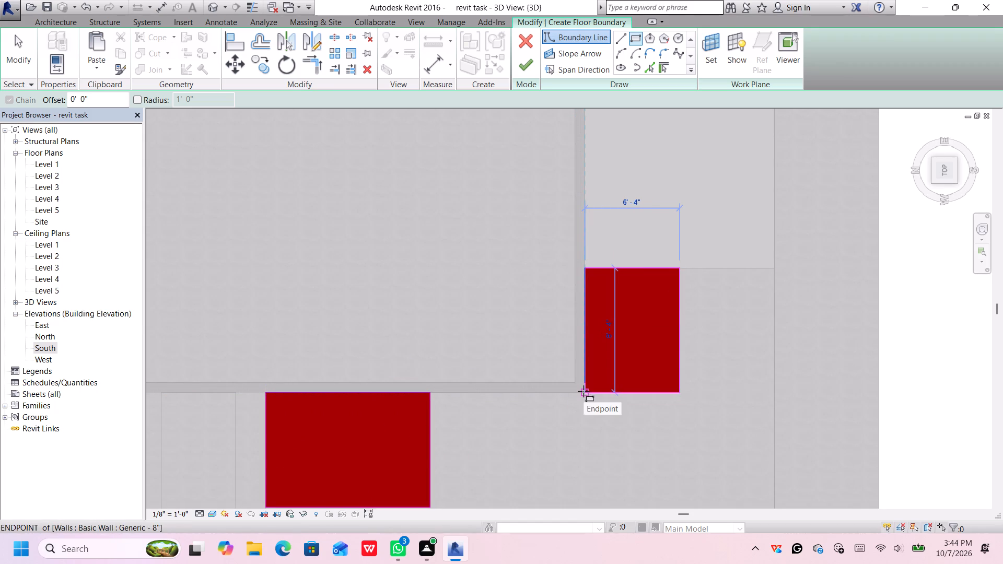
{"action": "left_click", "coordinate": [584, 391]}
Duplicate the general 6" 2 floor type as general 6" 3 for the floor being sketched.
{"action": "scroll", "coordinate": [624, 250], "scroll_direction": "down", "scroll_amount": 6}
{"action": "scroll", "coordinate": [683, 170], "scroll_direction": "down", "scroll_amount": 4}
{"action": "middle_click_drag", "start_coordinate": [768, 147], "coordinate": [749, 319]}
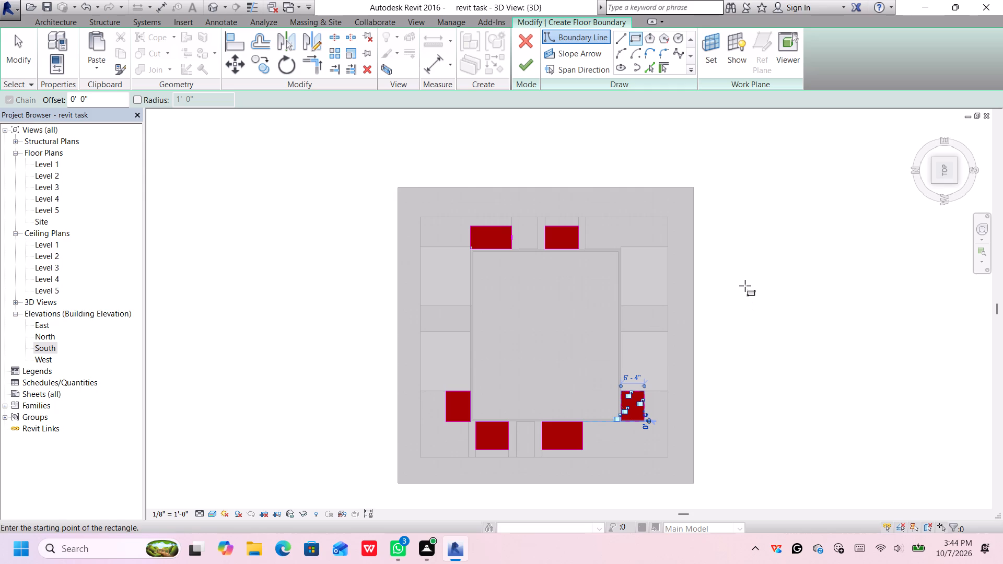
{"action": "right_click", "coordinate": [745, 284]}
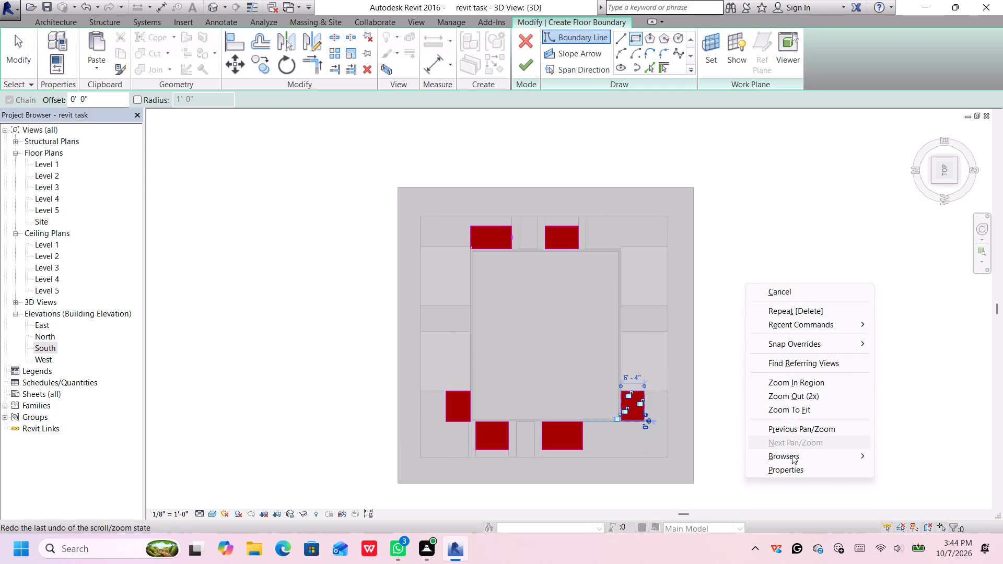
{"action": "left_click", "coordinate": [791, 467]}
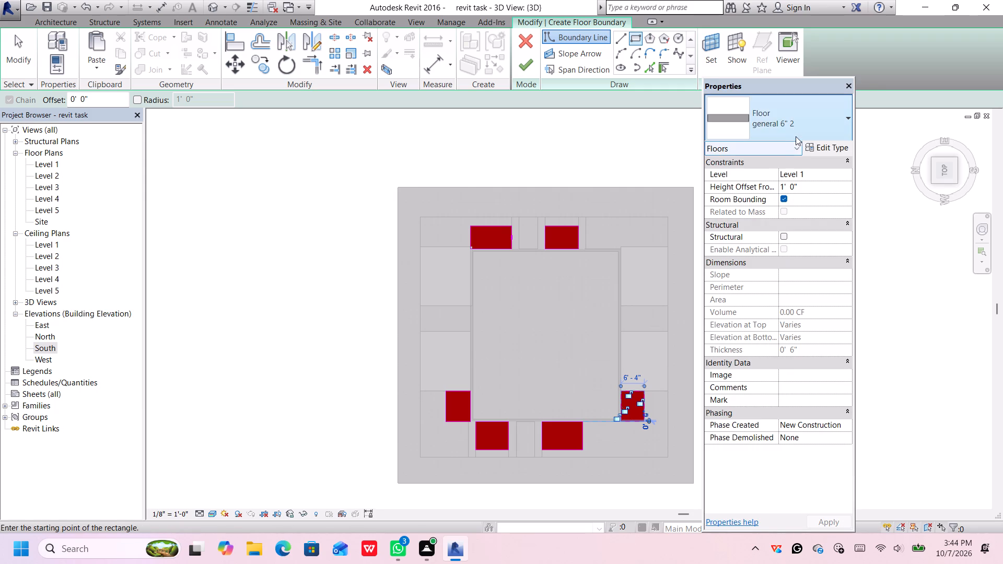
{"action": "left_click", "coordinate": [825, 151]}
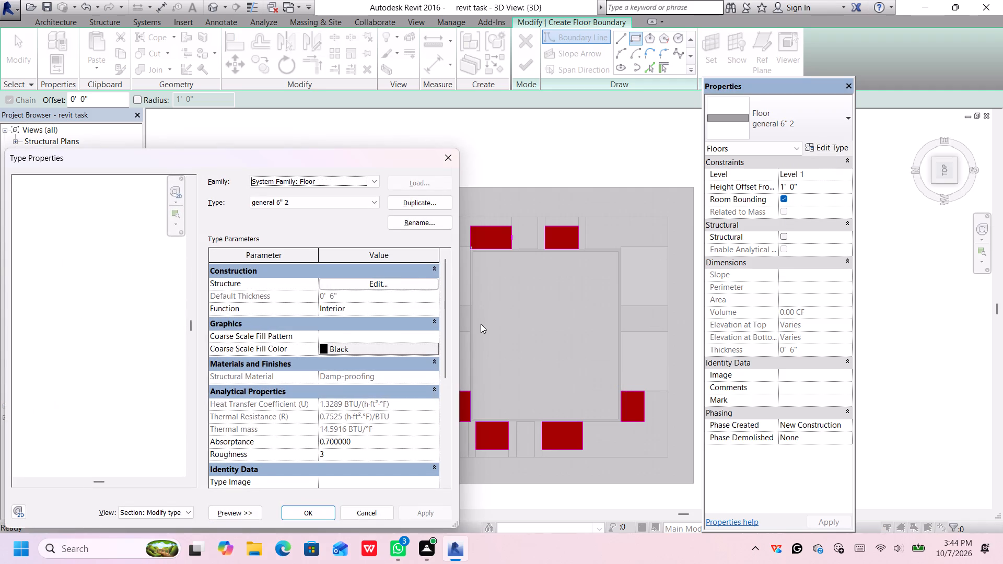
{"action": "left_click", "coordinate": [441, 207]}
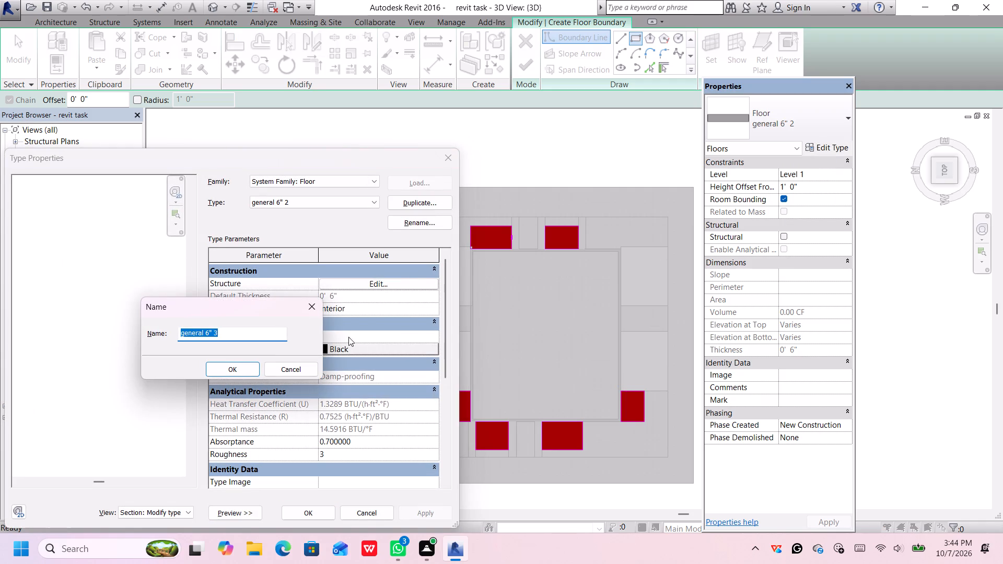
{"action": "left_click", "coordinate": [250, 373]}
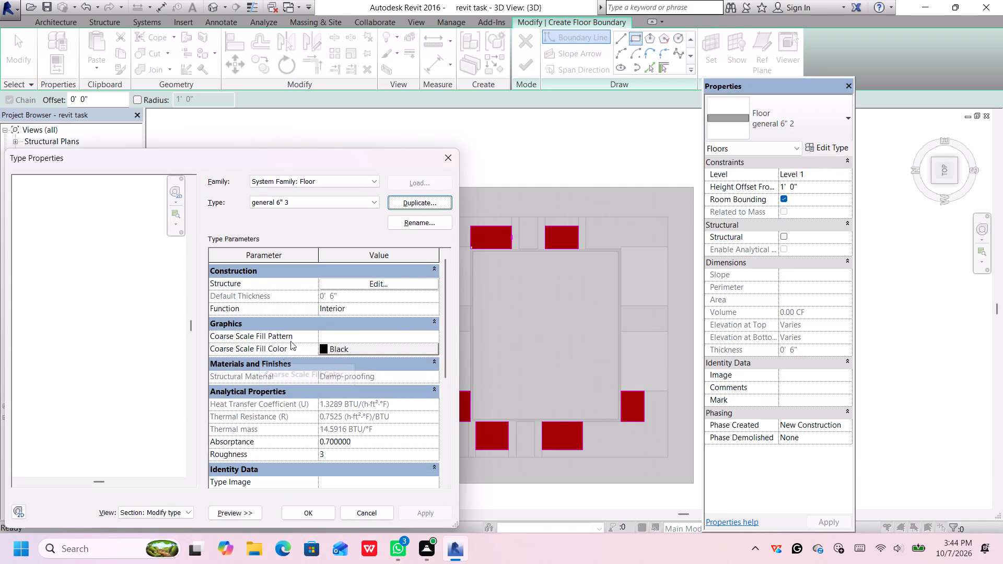
In the general 6" 3 structure layer, set the Damp-proofing material's appearance colour to white, RGB 255 255 255.
{"action": "left_click", "coordinate": [356, 284]}
{"action": "left_click", "coordinate": [290, 296]}
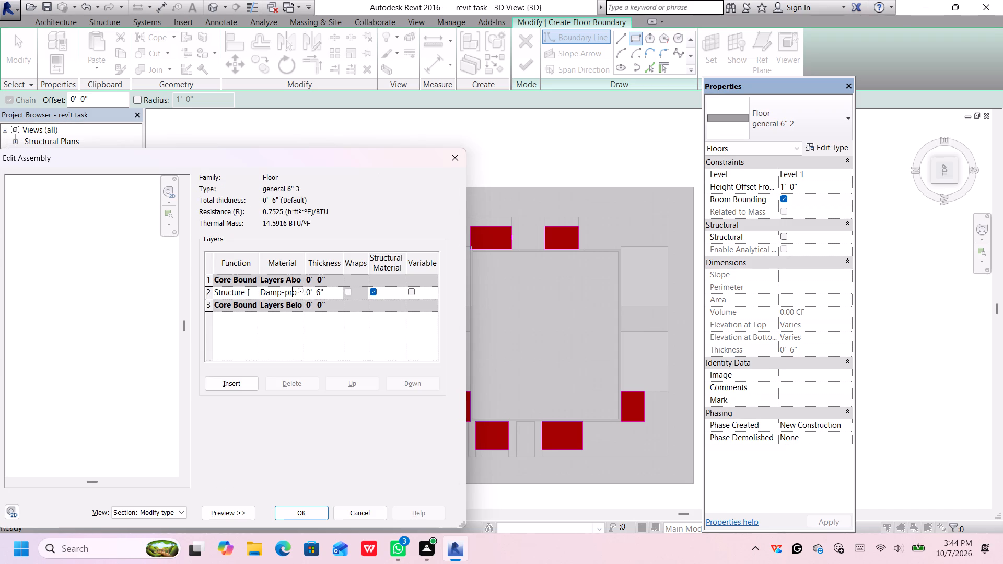
{"action": "left_click", "coordinate": [301, 290]}
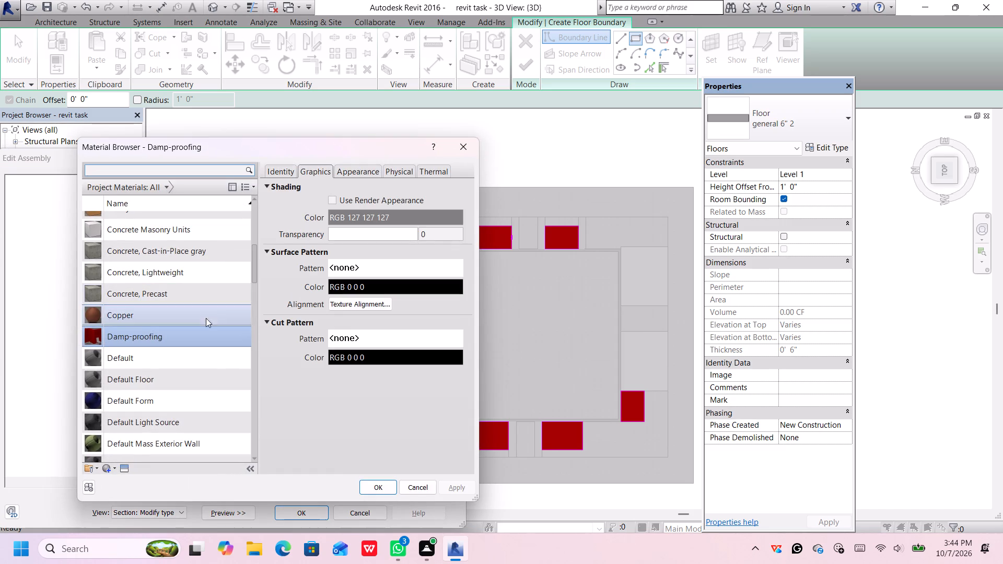
{"action": "left_click", "coordinate": [357, 173]}
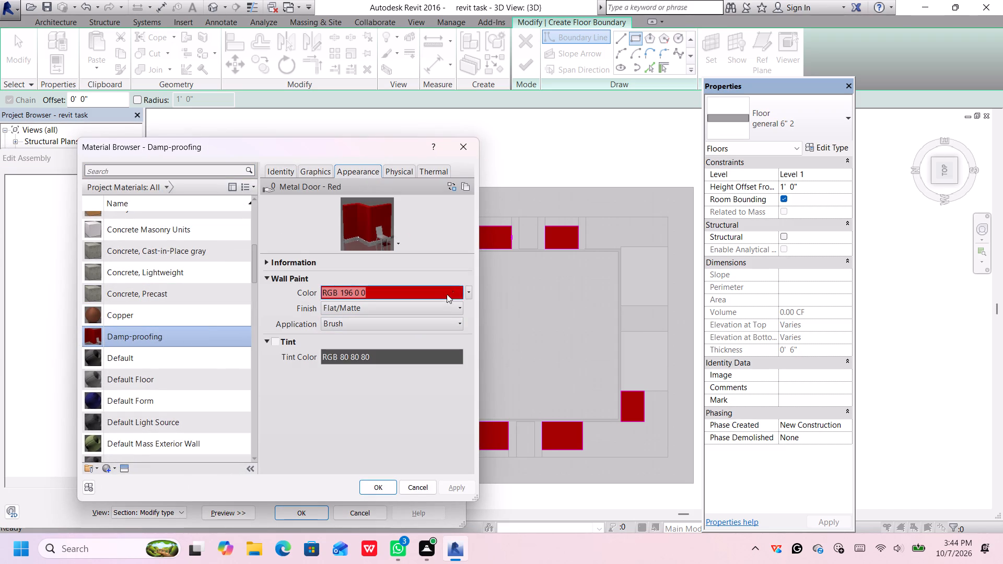
{"action": "left_click", "coordinate": [468, 291]}
{"action": "left_click", "coordinate": [412, 313]}
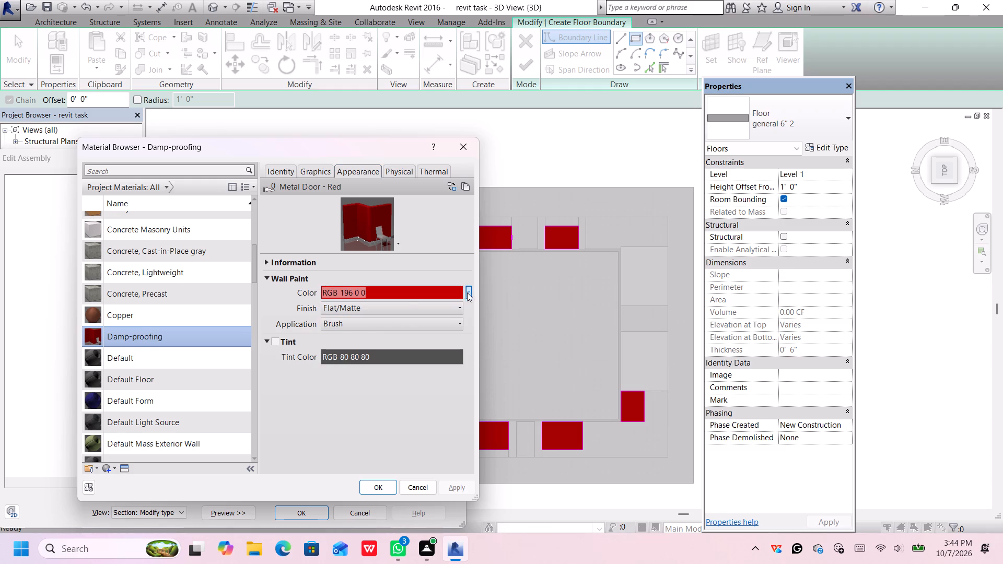
{"action": "left_click", "coordinate": [467, 292]}
{"action": "left_click", "coordinate": [407, 303]}
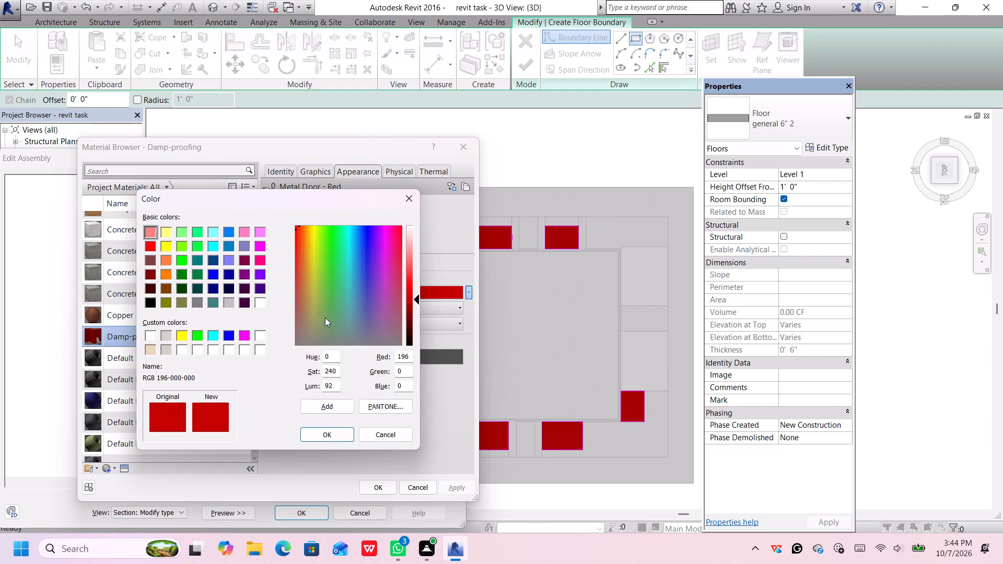
{"action": "left_click", "coordinate": [257, 300]}
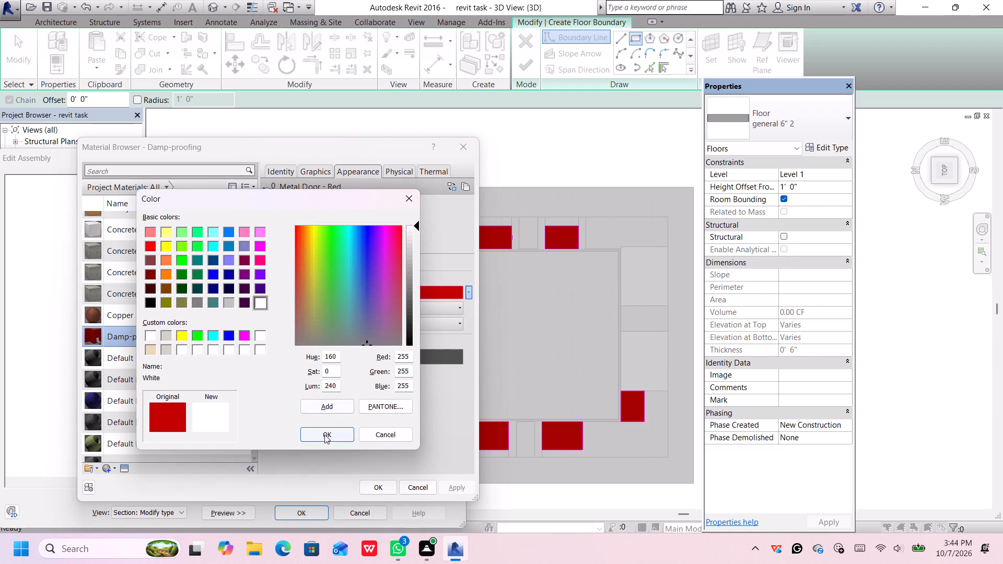
{"action": "left_click", "coordinate": [324, 434]}
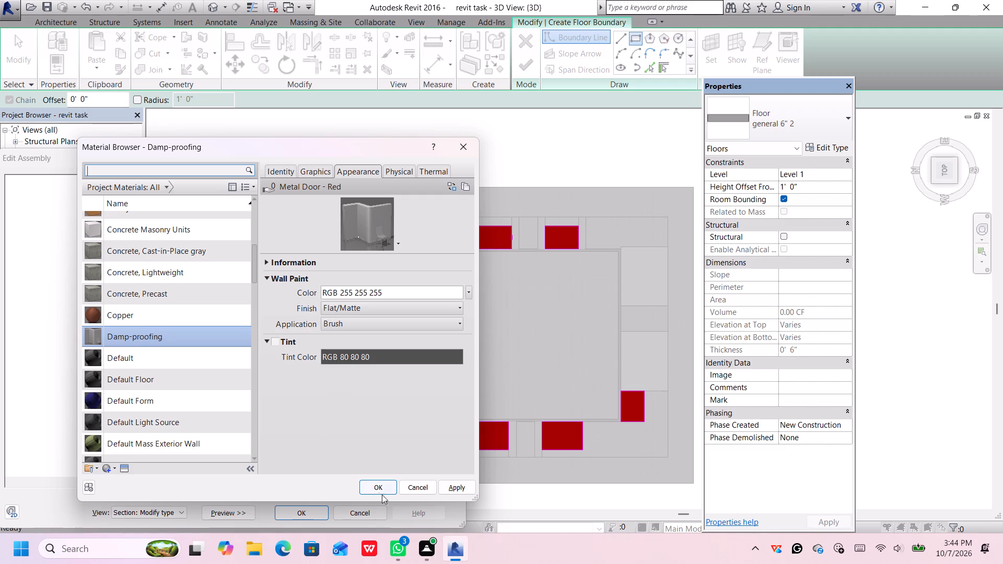
{"action": "left_click", "coordinate": [378, 486]}
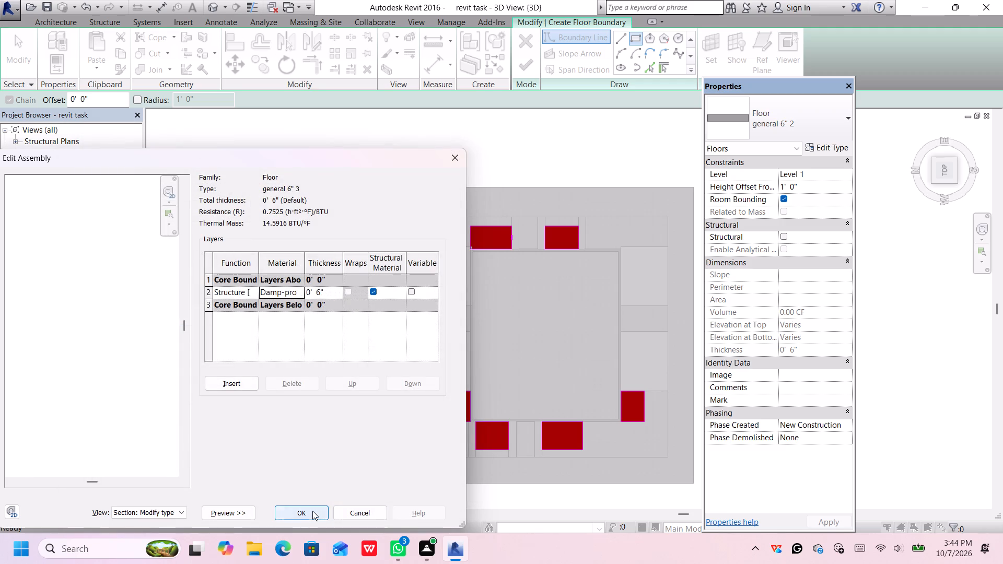
{"action": "left_click", "coordinate": [312, 510]}
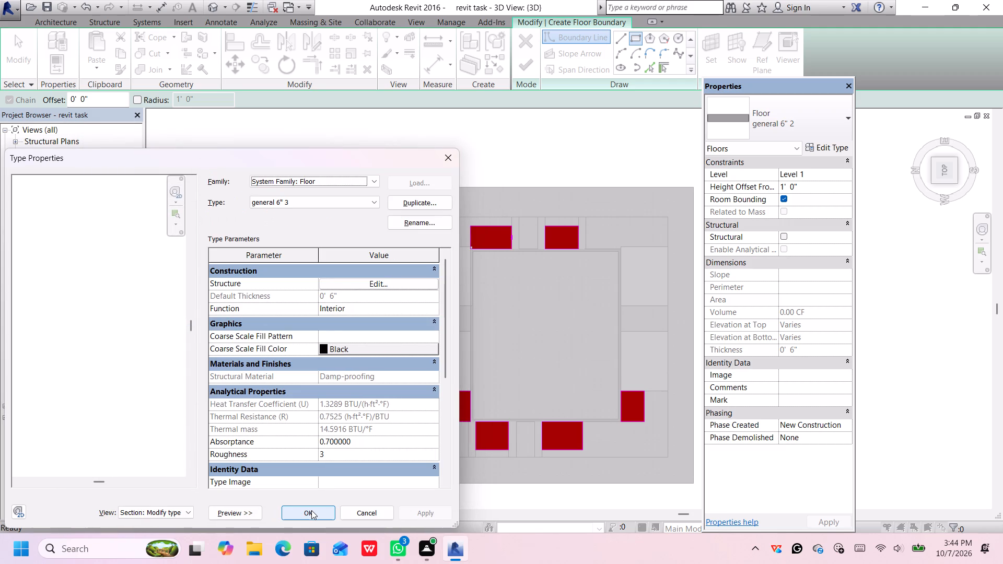
{"action": "left_click", "coordinate": [312, 511]}
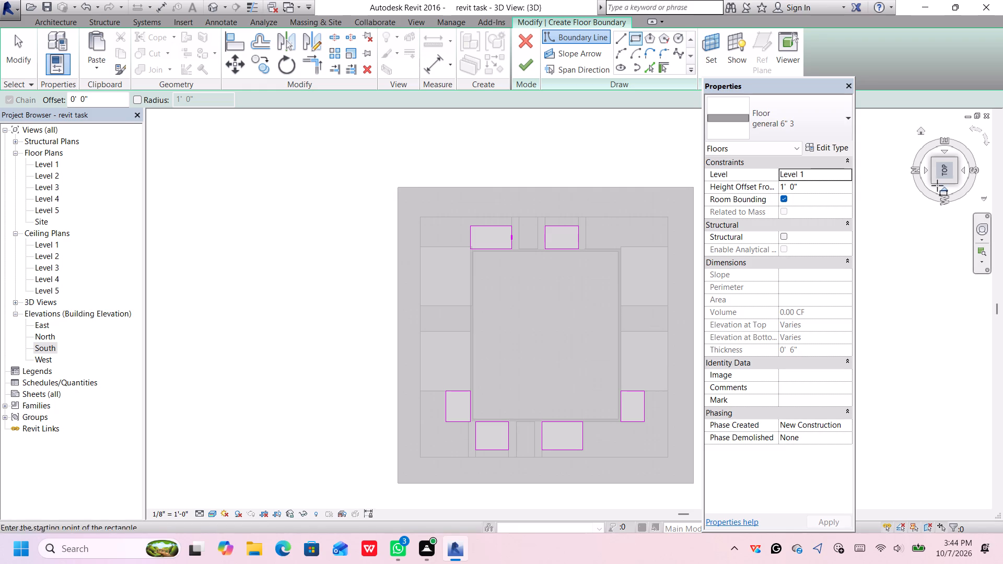
Set the sketched floor's level to Level 3.
{"action": "left_click", "coordinate": [824, 175]}
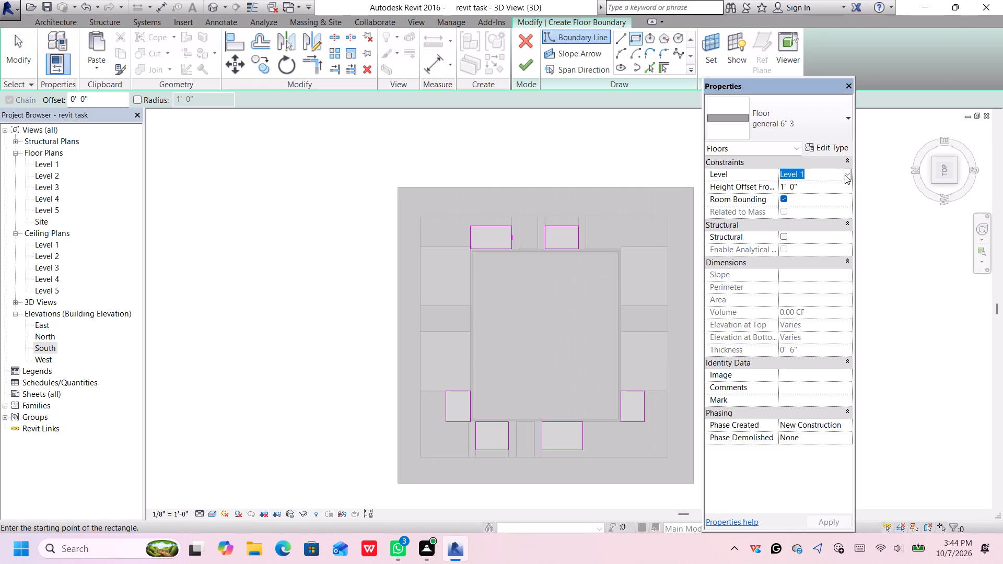
{"action": "left_click", "coordinate": [847, 176]}
{"action": "left_click", "coordinate": [804, 204]}
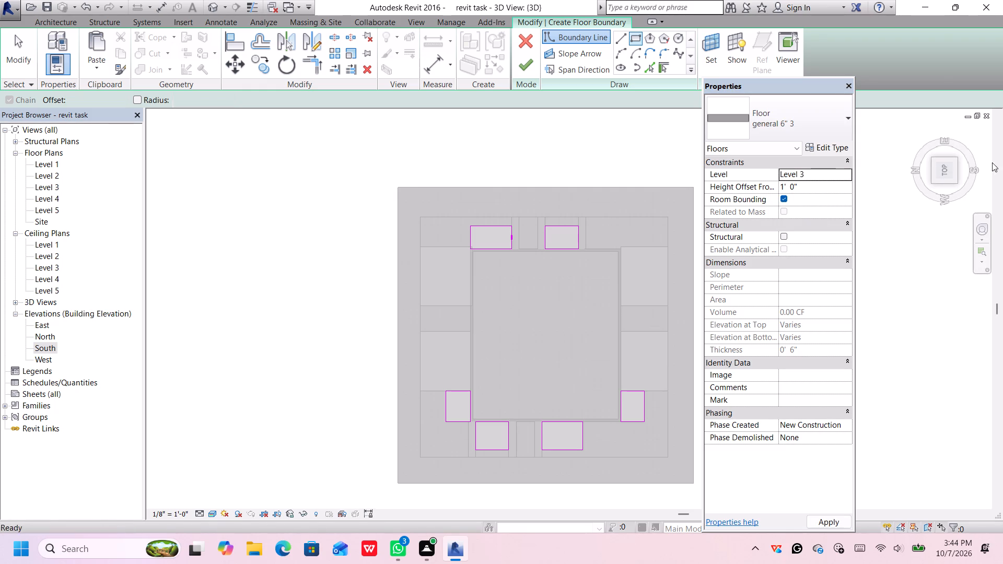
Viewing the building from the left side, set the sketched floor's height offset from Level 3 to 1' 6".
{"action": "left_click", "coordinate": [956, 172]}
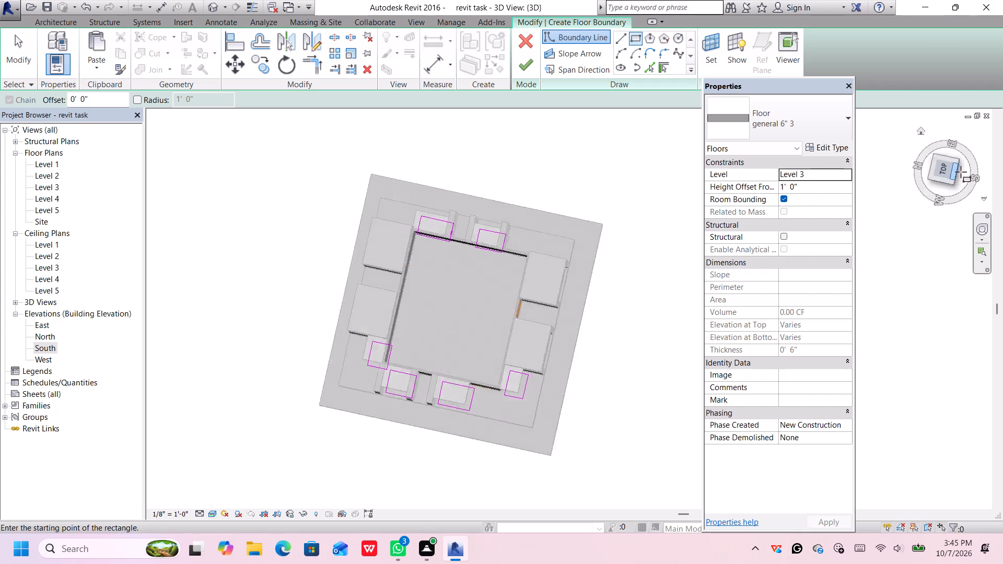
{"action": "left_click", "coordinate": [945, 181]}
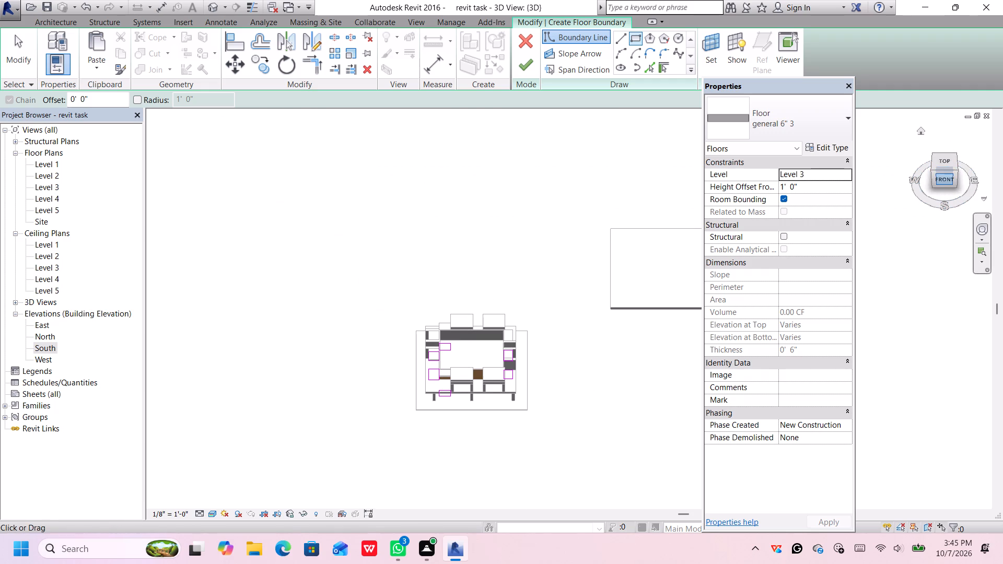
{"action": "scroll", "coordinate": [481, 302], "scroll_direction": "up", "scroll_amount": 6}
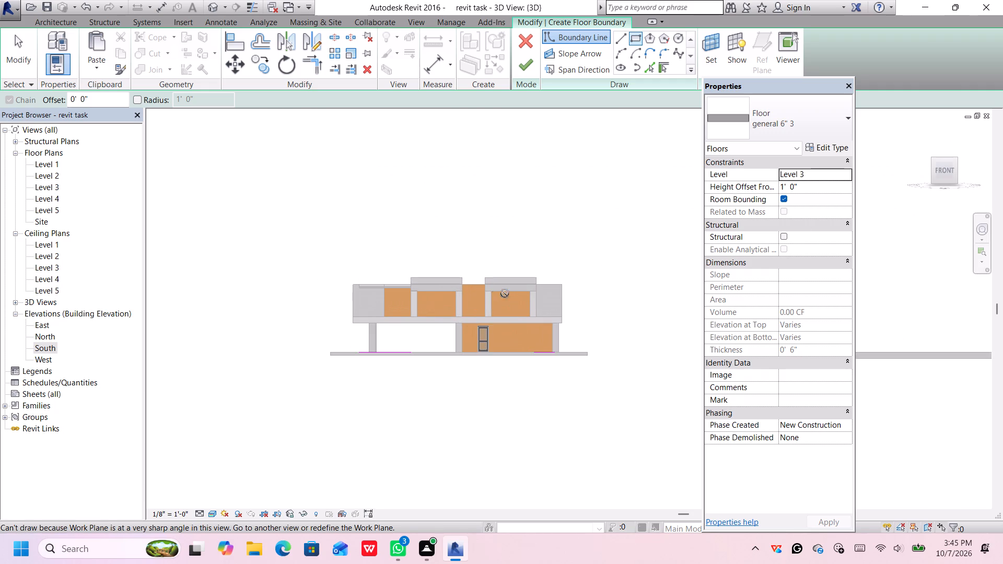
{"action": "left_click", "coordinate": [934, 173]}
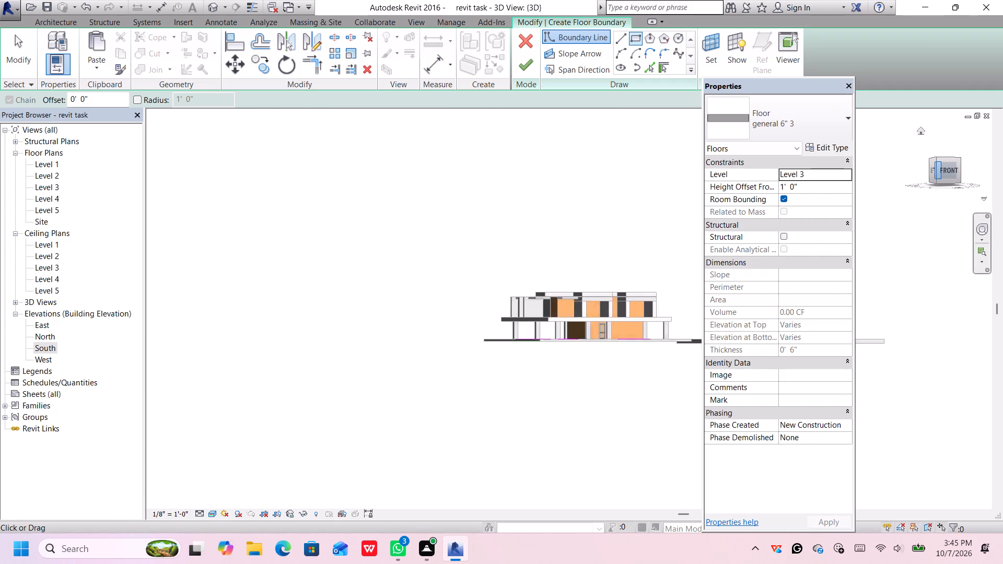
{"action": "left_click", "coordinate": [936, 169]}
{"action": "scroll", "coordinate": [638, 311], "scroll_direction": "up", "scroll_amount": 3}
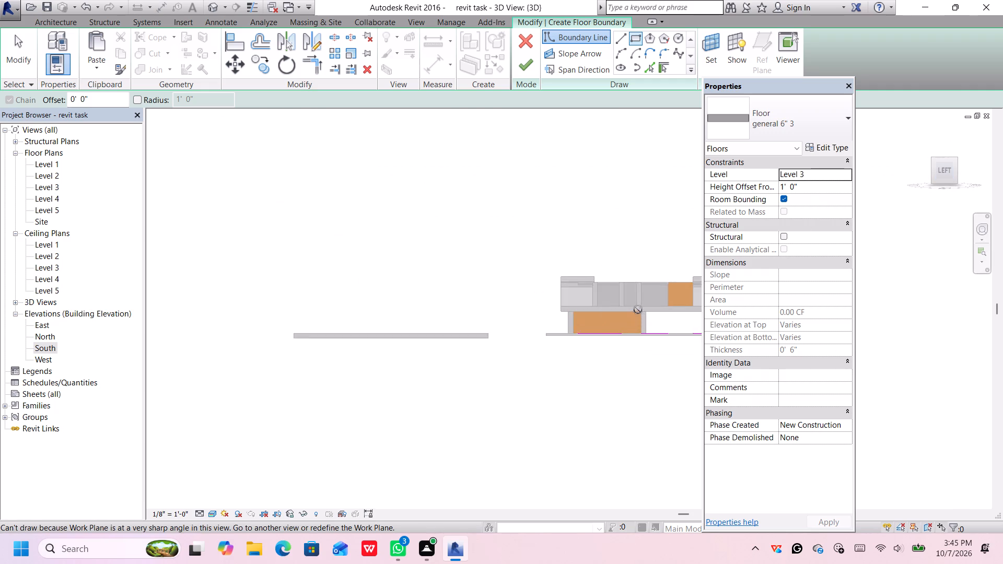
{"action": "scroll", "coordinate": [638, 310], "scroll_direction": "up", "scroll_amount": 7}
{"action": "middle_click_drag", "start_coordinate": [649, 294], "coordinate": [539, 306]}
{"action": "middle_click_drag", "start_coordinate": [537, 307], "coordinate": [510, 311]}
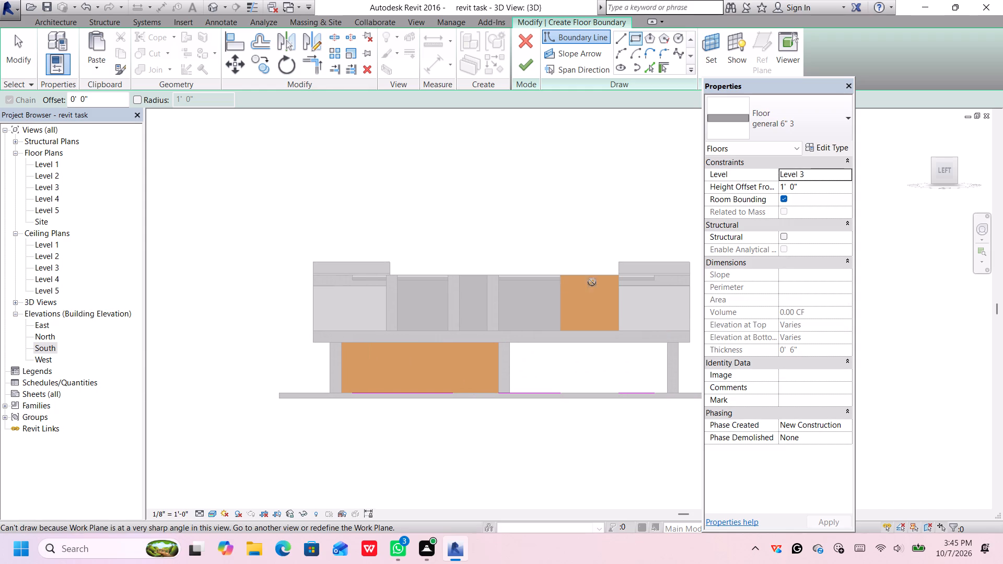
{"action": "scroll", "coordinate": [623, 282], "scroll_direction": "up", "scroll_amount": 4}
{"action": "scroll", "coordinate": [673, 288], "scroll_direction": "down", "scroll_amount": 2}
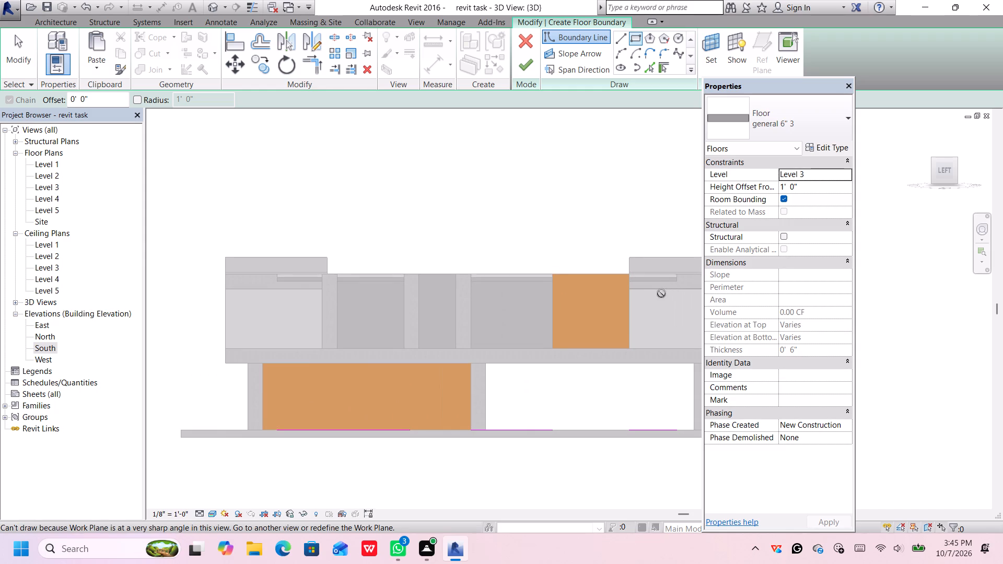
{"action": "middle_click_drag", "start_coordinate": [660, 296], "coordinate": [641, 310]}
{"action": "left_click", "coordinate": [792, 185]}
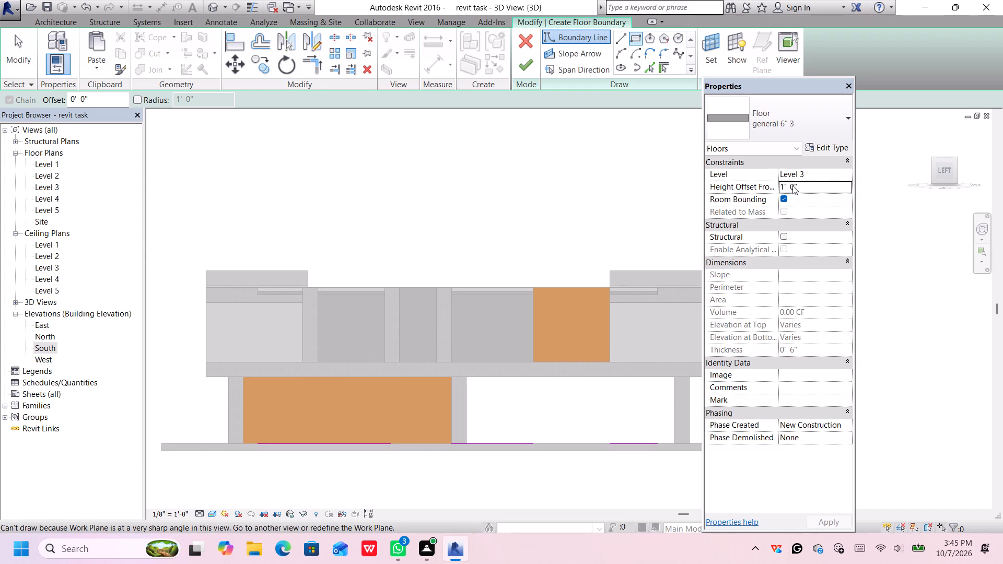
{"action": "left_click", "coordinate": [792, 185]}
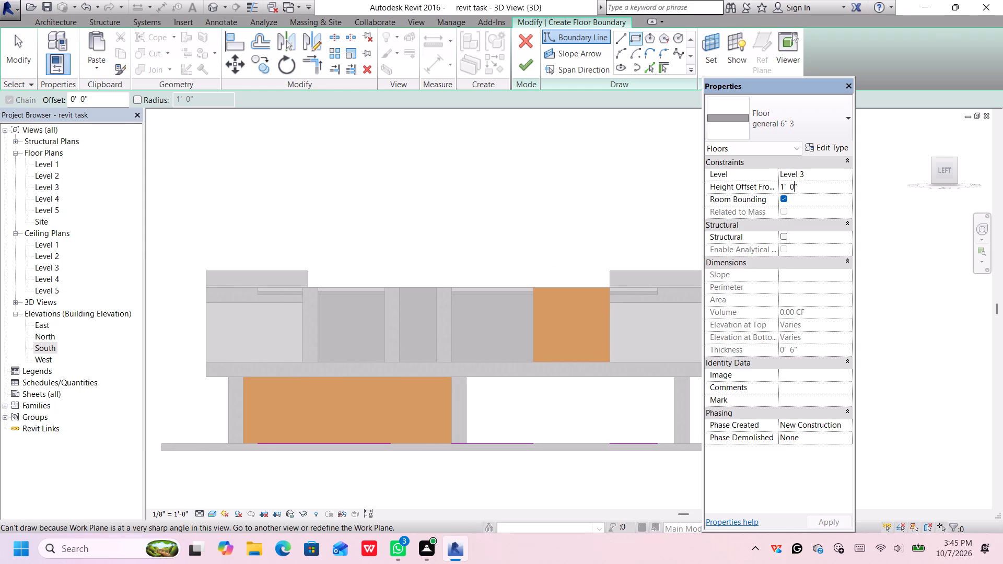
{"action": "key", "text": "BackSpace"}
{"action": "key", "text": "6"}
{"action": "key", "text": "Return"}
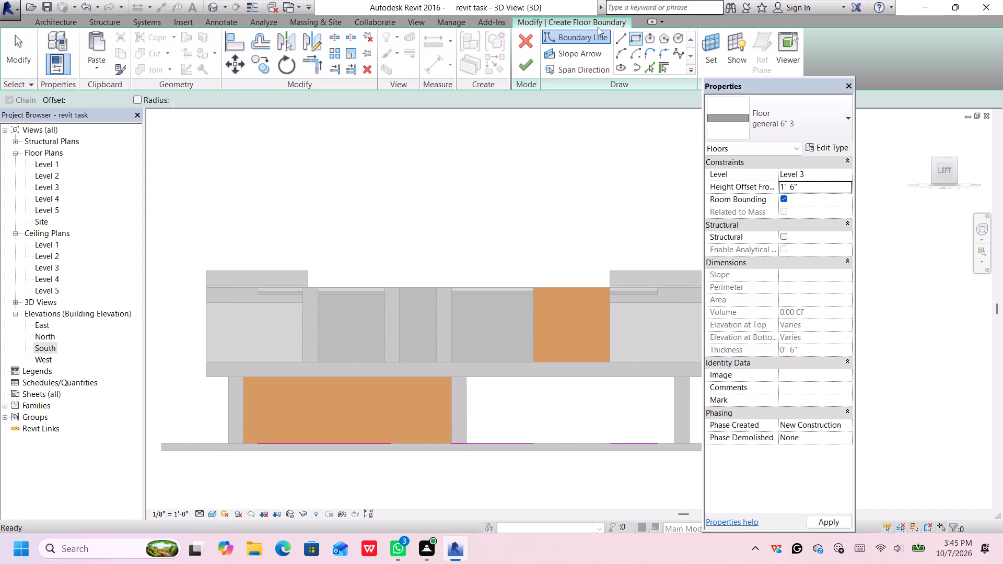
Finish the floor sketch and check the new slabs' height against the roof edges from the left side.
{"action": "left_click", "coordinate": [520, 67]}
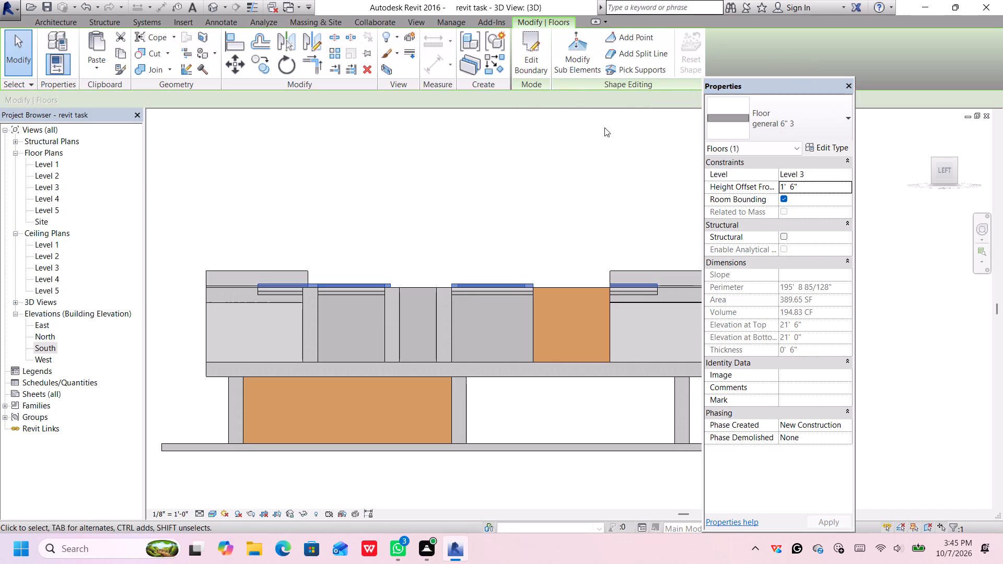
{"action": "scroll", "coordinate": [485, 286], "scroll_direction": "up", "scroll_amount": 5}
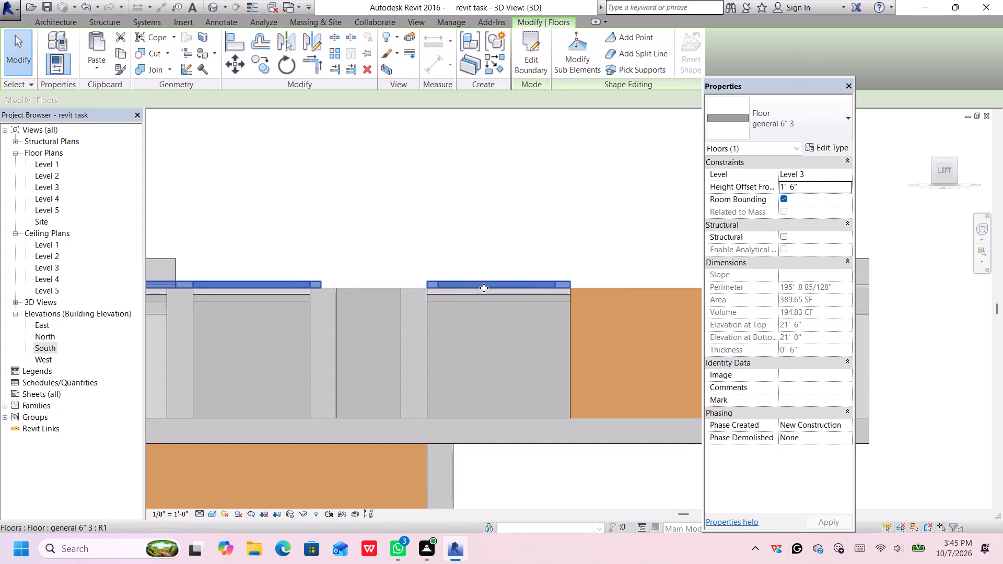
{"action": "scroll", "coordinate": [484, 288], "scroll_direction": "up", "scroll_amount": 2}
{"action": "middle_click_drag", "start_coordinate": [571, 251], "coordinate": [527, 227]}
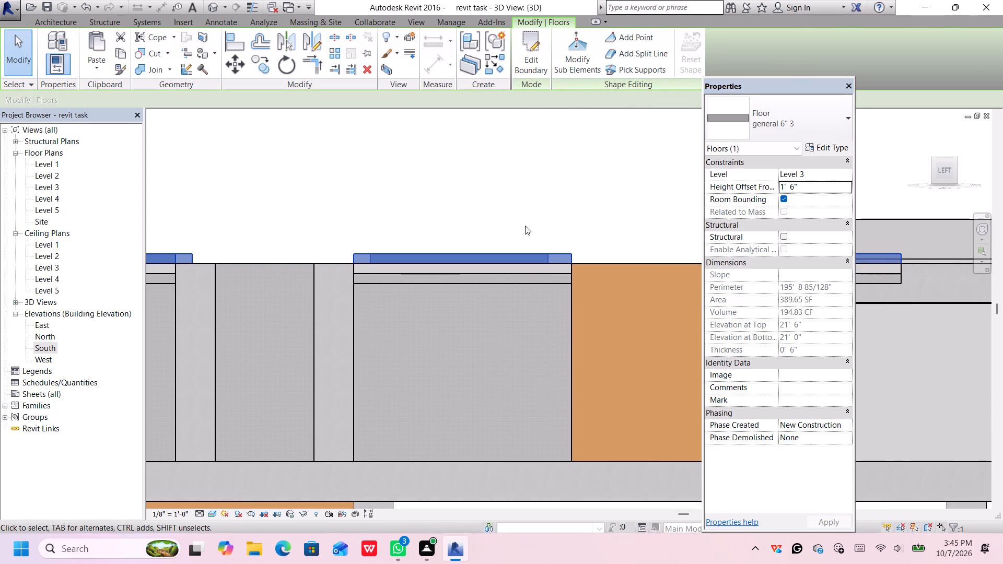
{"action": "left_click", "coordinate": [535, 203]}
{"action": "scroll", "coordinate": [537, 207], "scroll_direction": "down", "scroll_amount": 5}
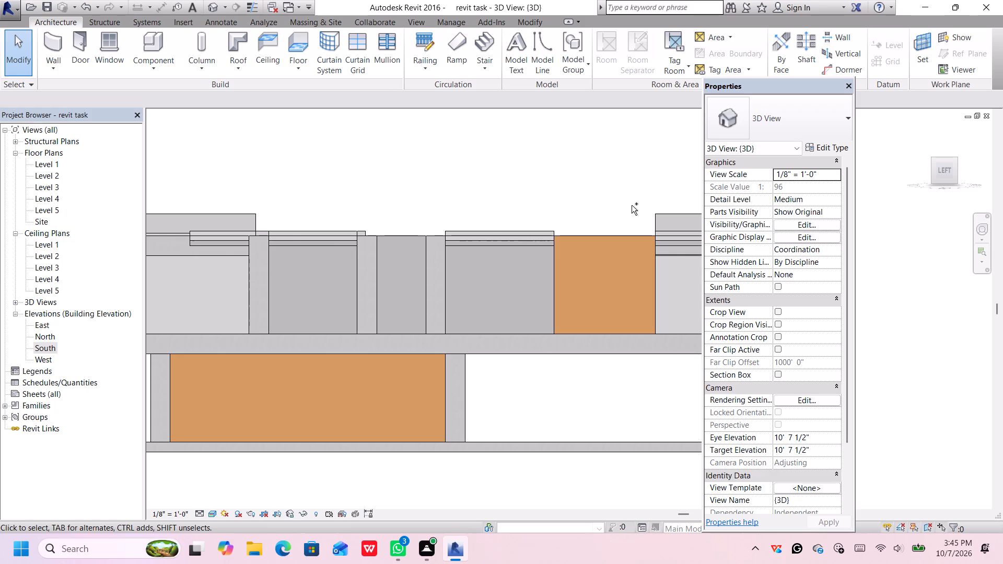
Undo the finished floor, back past its level and height settings, the white general 6" 3 type and the latest south-side boundary sketching.
{"action": "key", "text": "ctrl+z"}
{"action": "key", "text": "ctrl+z"}
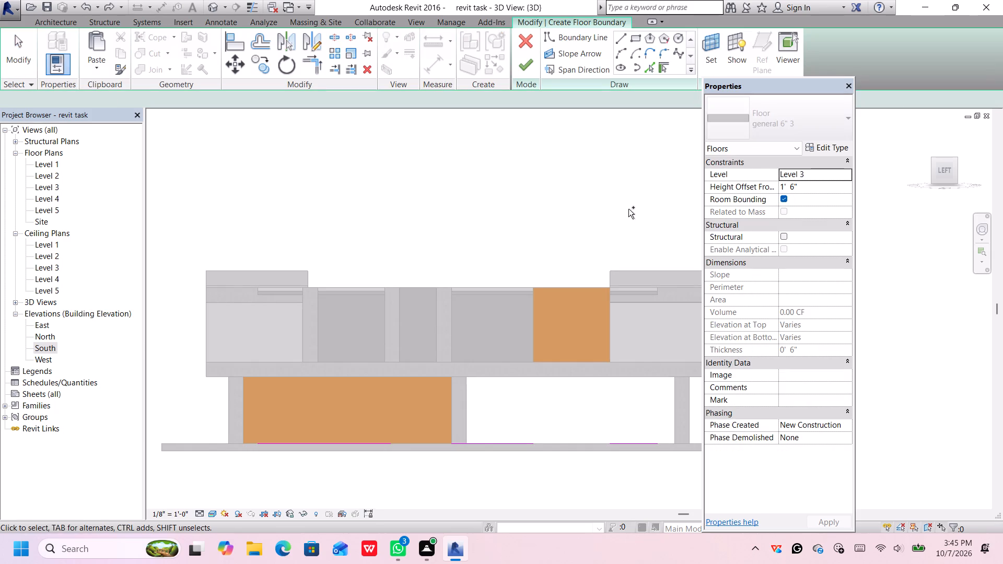
{"action": "key", "text": "ctrl+z"}
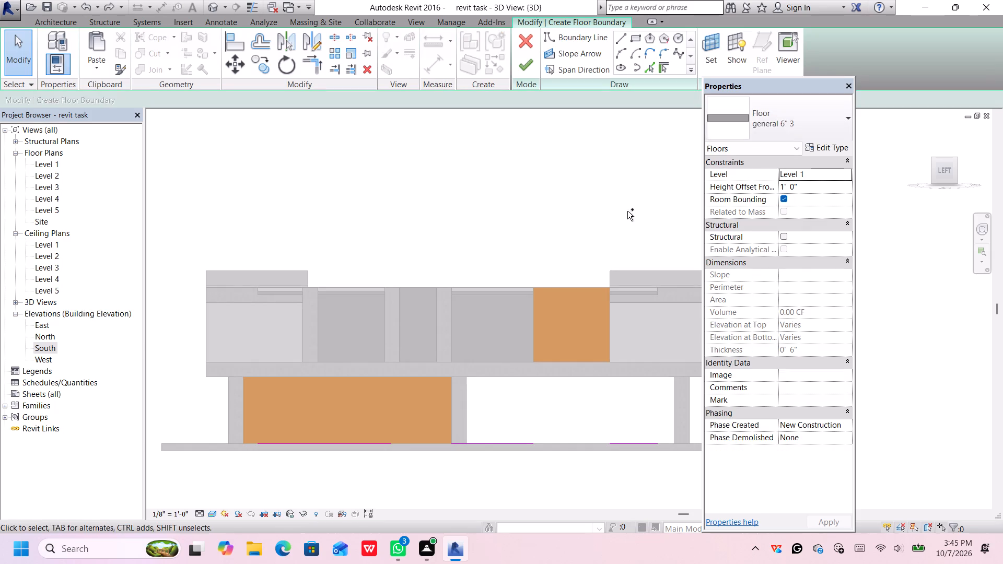
{"action": "key", "text": "ctrl+z"}
{"action": "middle_click_drag", "start_coordinate": [631, 186], "coordinate": [591, 384]}
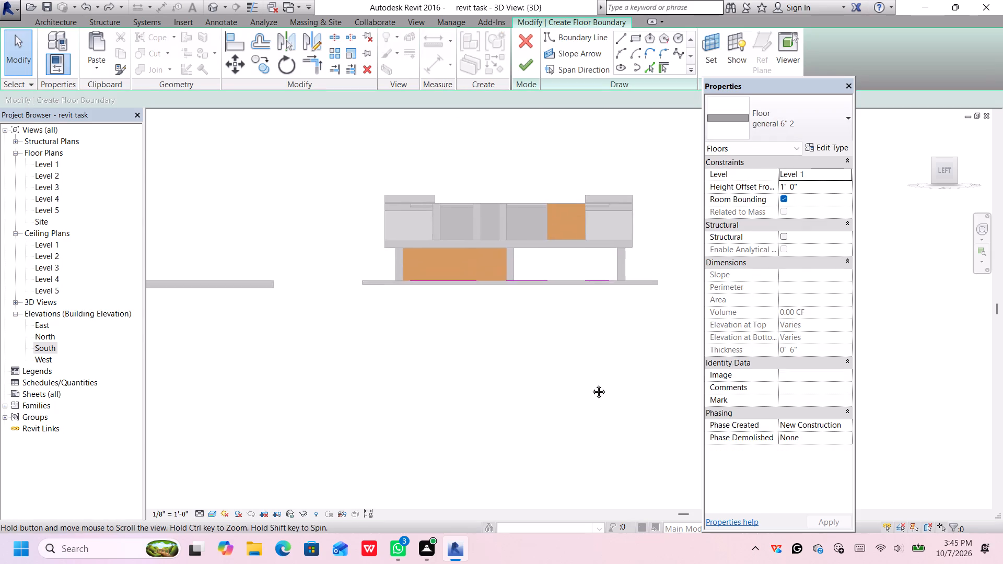
{"action": "middle_click_drag", "start_coordinate": [591, 384], "coordinate": [589, 401]}
{"action": "key", "text": "ctrl+z"}
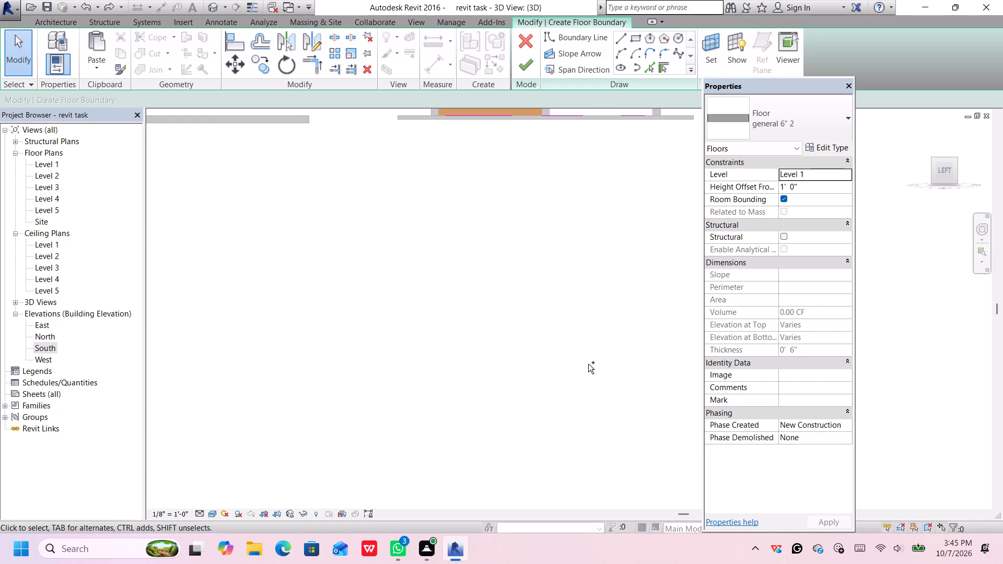
{"action": "key", "text": "ctrl+z"}
Examine the red upper-storey walls and thin roof slabs from the left side.
{"action": "middle_click_drag", "start_coordinate": [631, 217], "coordinate": [604, 445]}
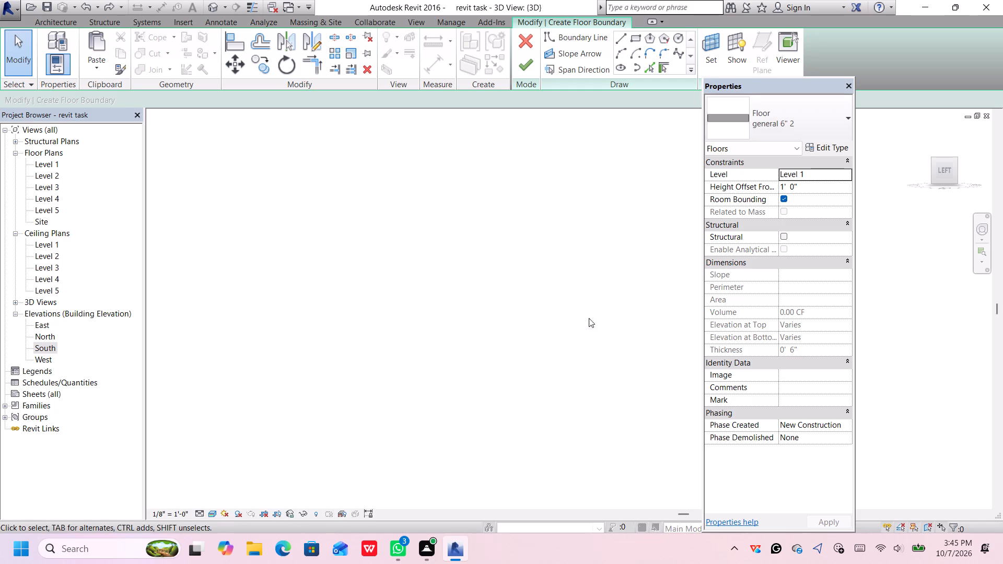
{"action": "scroll", "coordinate": [604, 237], "scroll_direction": "down", "scroll_amount": 12}
{"action": "middle_click_drag", "start_coordinate": [602, 174], "coordinate": [503, 419]}
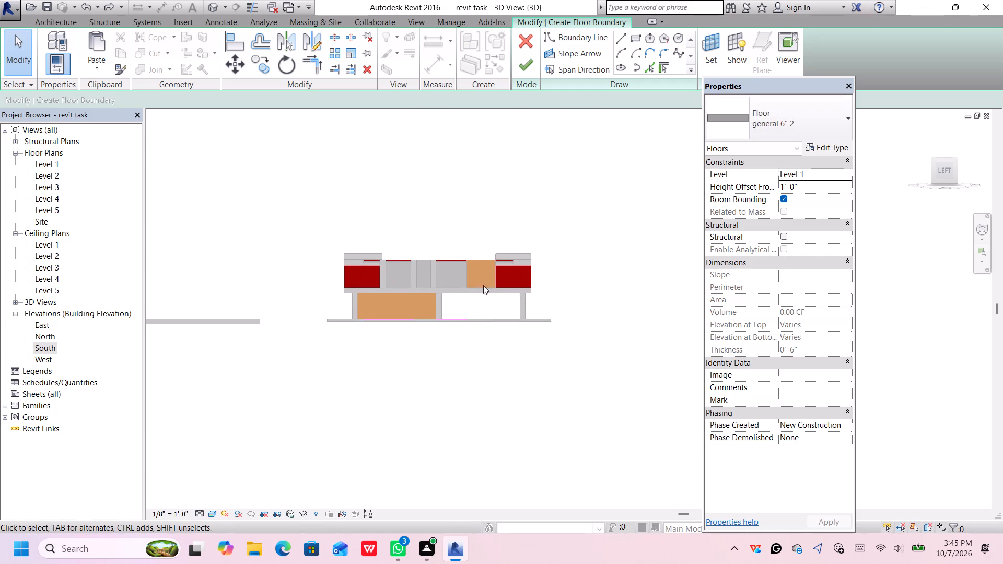
{"action": "scroll", "coordinate": [494, 239], "scroll_direction": "up", "scroll_amount": 5}
{"action": "scroll", "coordinate": [510, 292], "scroll_direction": "up", "scroll_amount": 10}
{"action": "scroll", "coordinate": [527, 279], "scroll_direction": "down", "scroll_amount": 5}
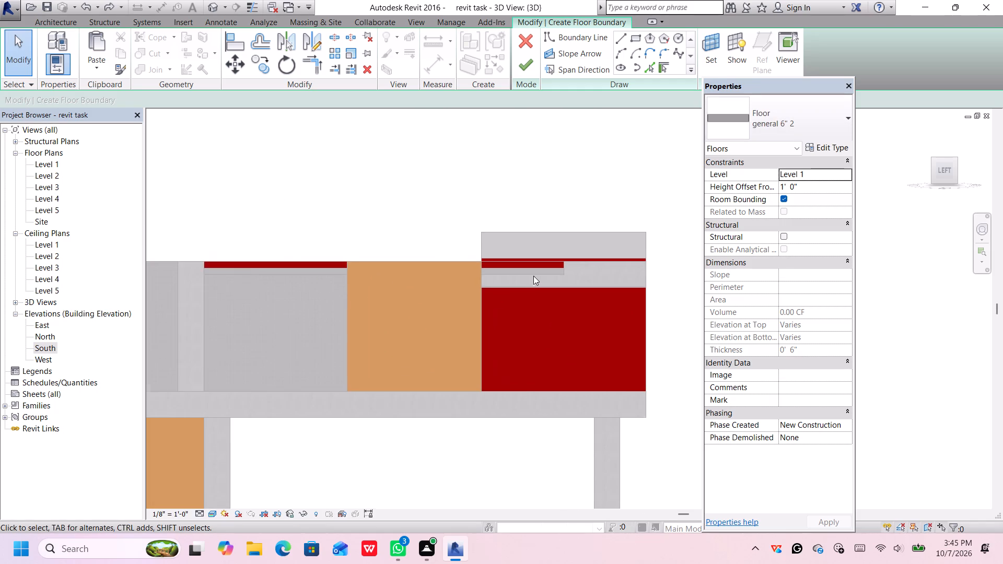
{"action": "middle_click_drag", "start_coordinate": [535, 282], "coordinate": [700, 312]}
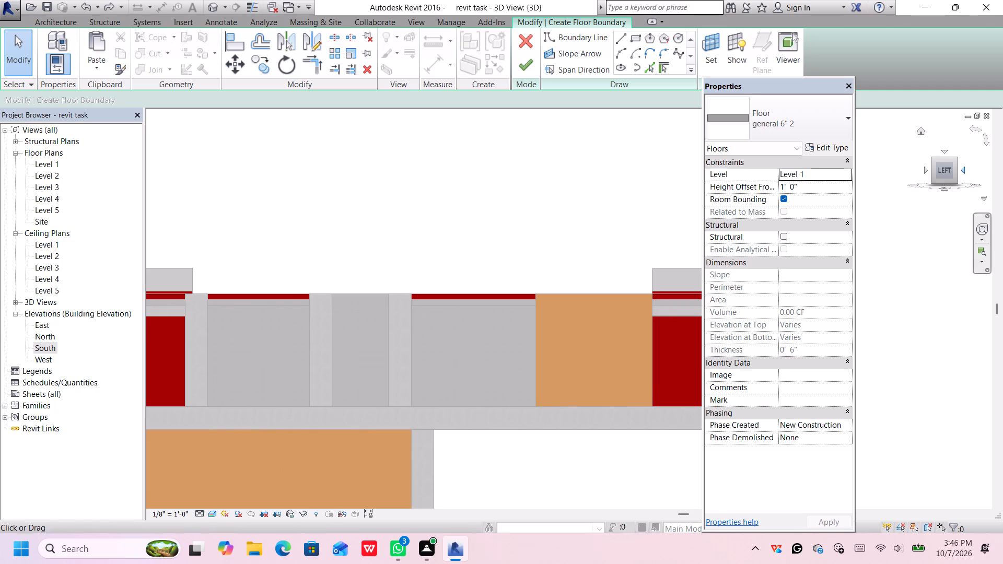
Duplicate the general 6" 2 floor type as general 6" 3 for the floor being sketched.
{"action": "left_click", "coordinate": [830, 146]}
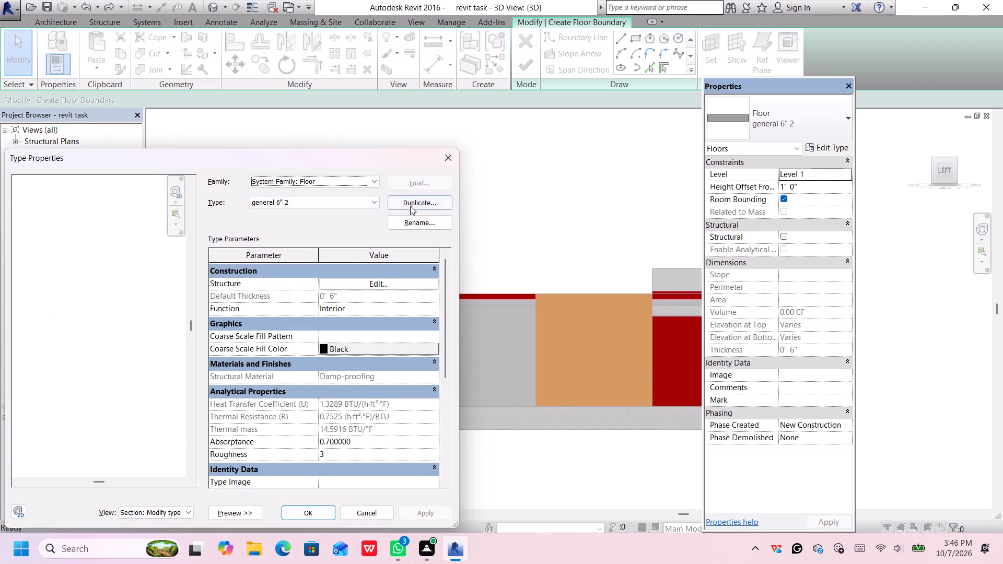
{"action": "left_click", "coordinate": [410, 205]}
{"action": "left_click", "coordinate": [232, 368]}
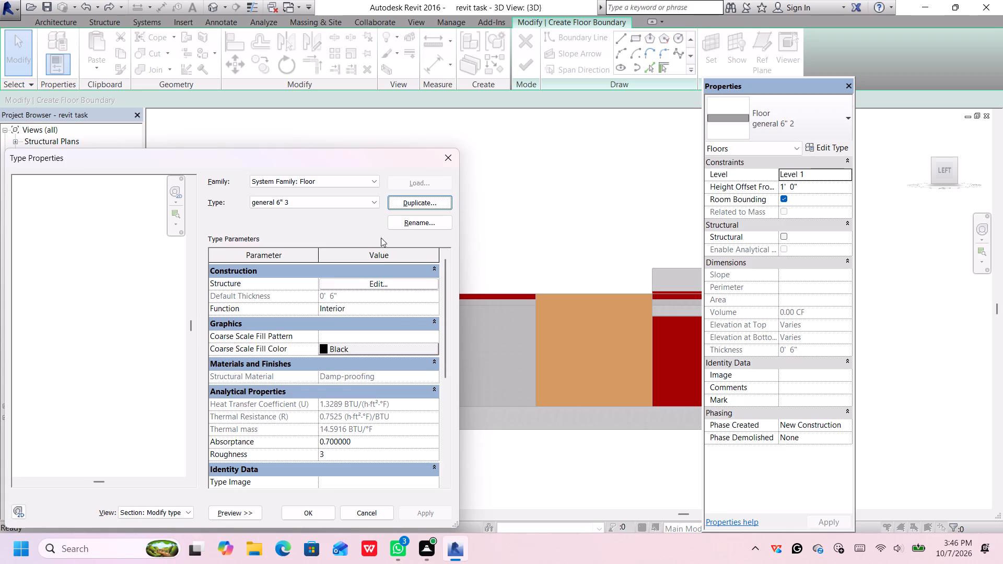
Assign Door - Frame to the general 6" 3 structure layer and make its appearance colour white, RGB 255 255 255.
{"action": "left_click", "coordinate": [388, 283]}
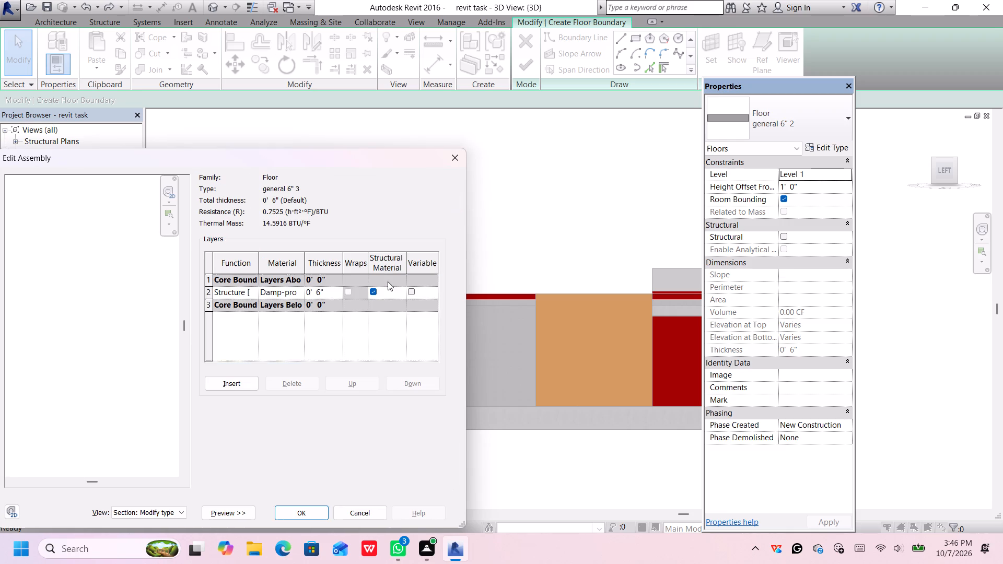
{"action": "left_click", "coordinate": [292, 294]}
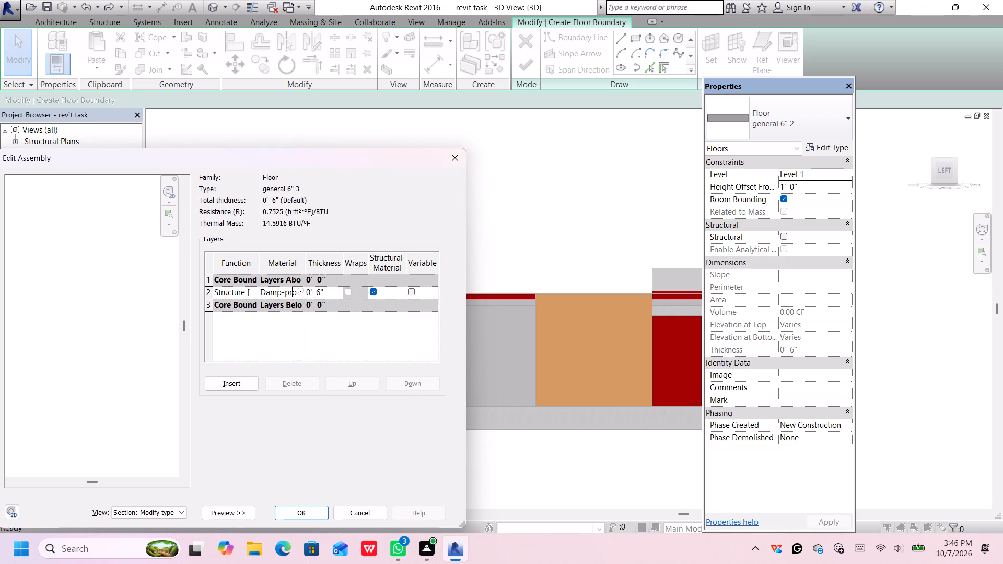
{"action": "left_click", "coordinate": [301, 289]}
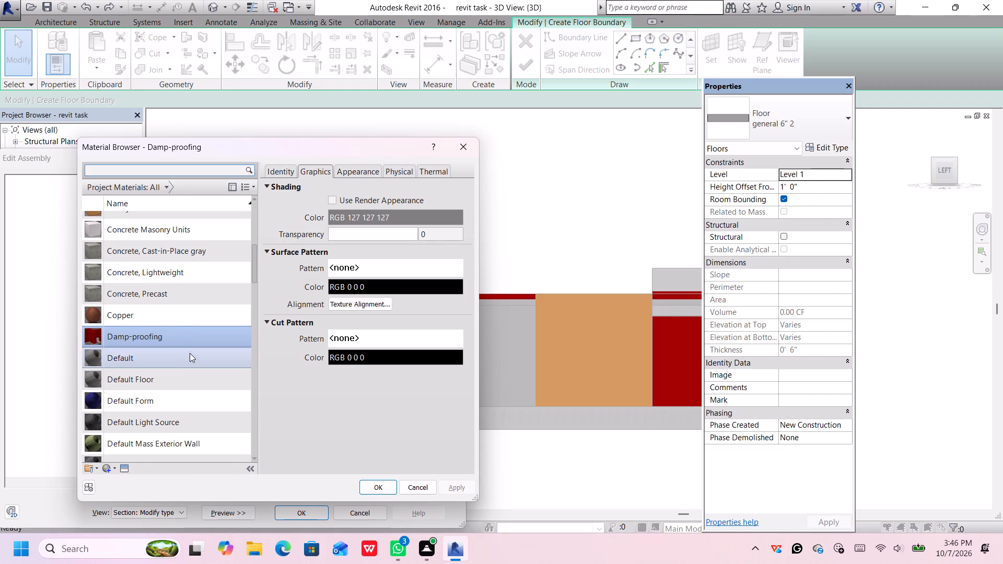
{"action": "scroll", "coordinate": [182, 361], "scroll_direction": "down", "scroll_amount": 4}
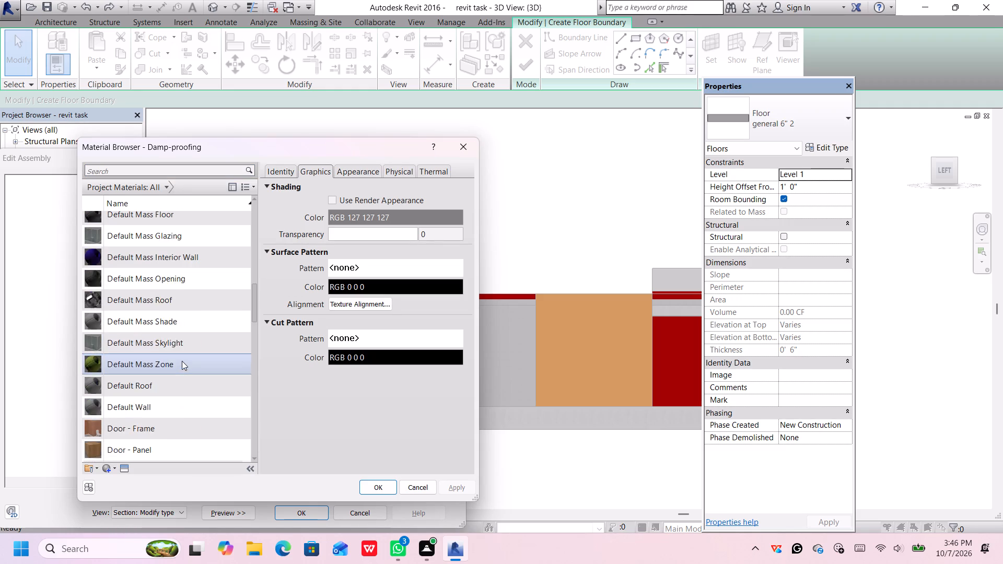
{"action": "scroll", "coordinate": [182, 361], "scroll_direction": "down", "scroll_amount": 1}
{"action": "left_click", "coordinate": [182, 360]}
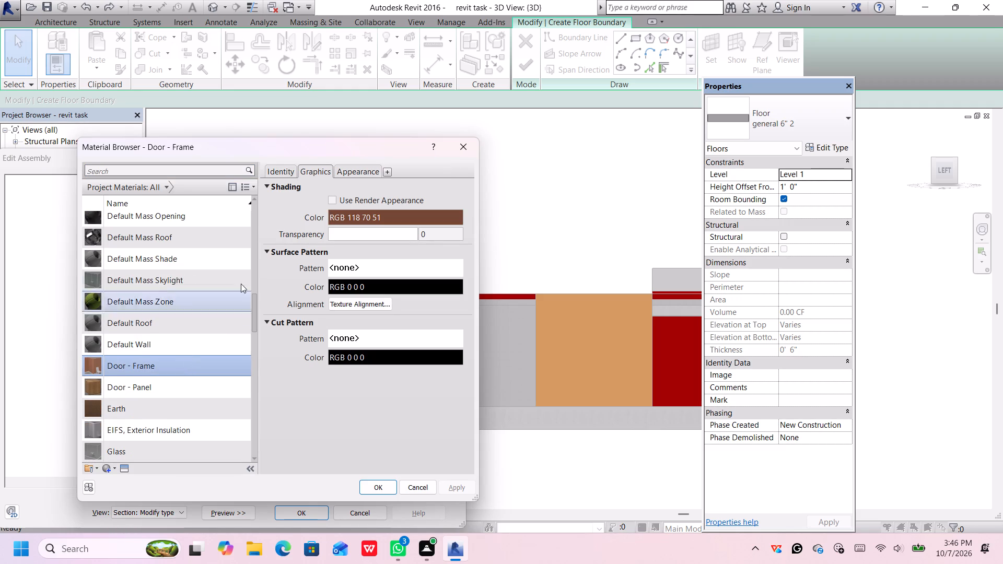
{"action": "left_click", "coordinate": [347, 180]}
{"action": "left_click", "coordinate": [347, 170]}
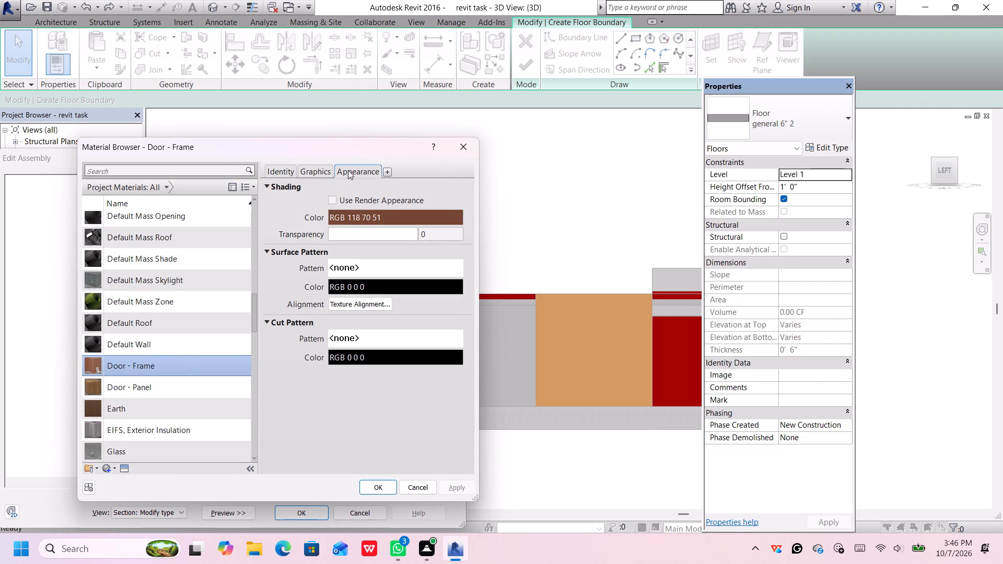
{"action": "left_click", "coordinate": [466, 290]}
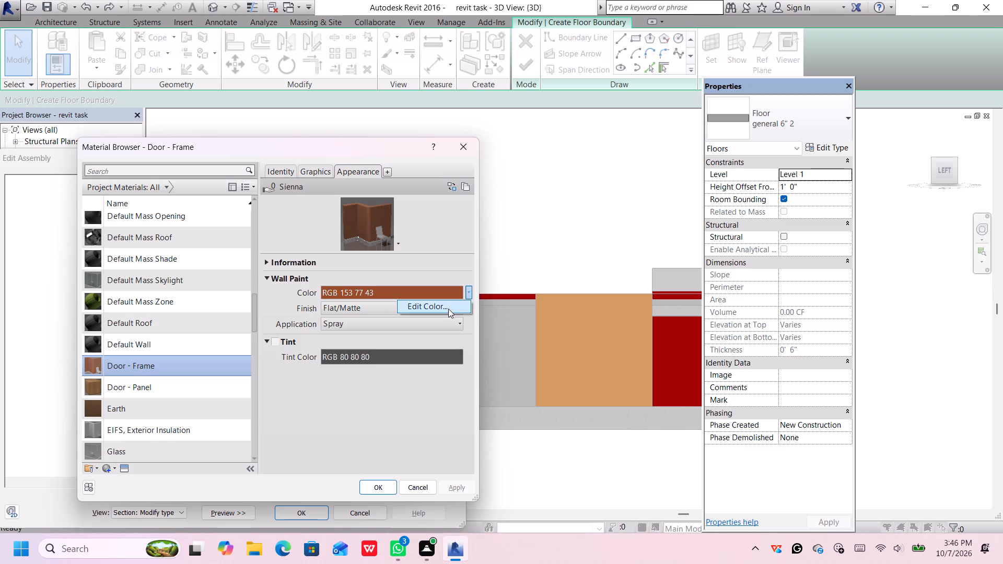
{"action": "left_click", "coordinate": [410, 309]}
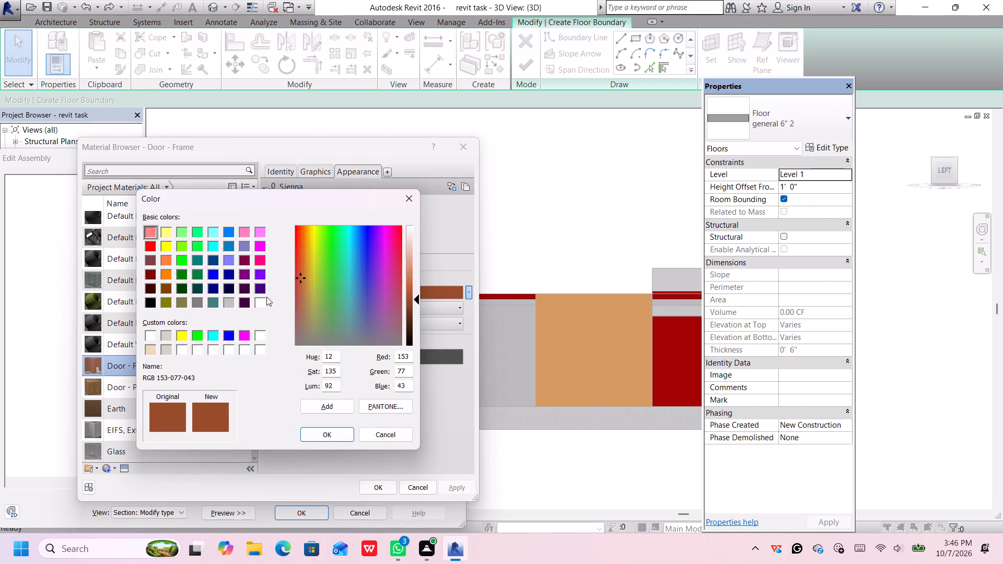
{"action": "left_click", "coordinate": [260, 302]}
{"action": "left_click", "coordinate": [320, 437]}
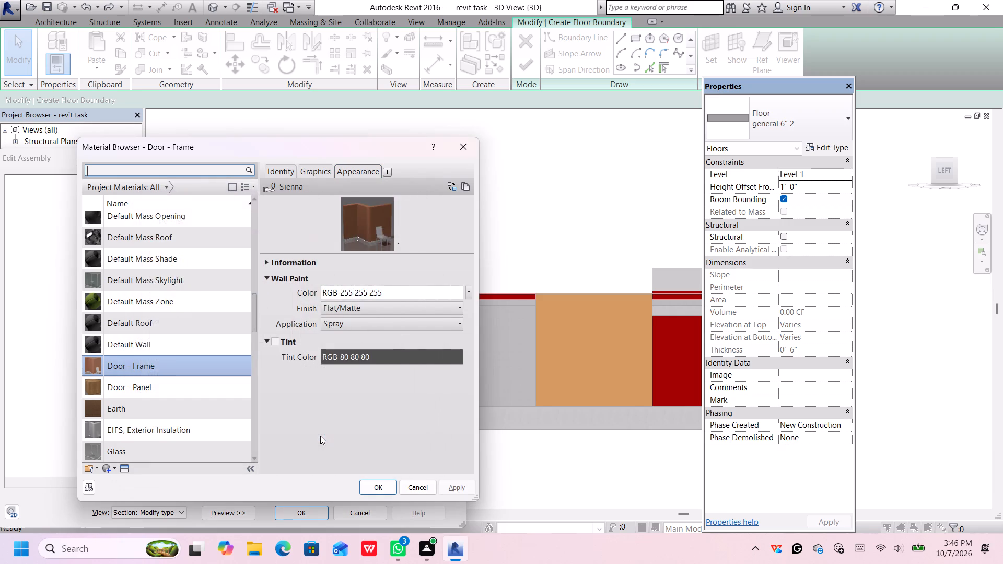
{"action": "left_click", "coordinate": [371, 481]}
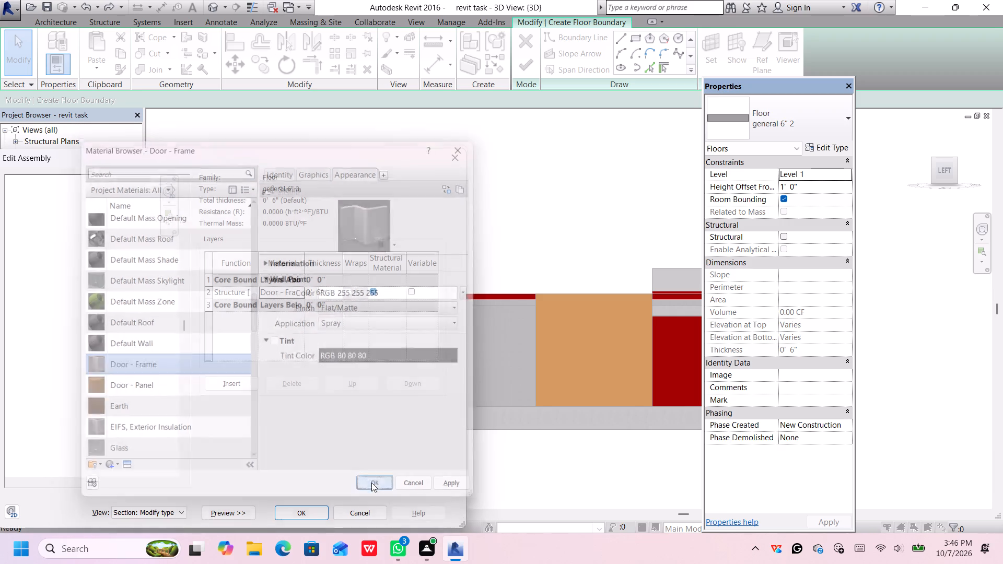
Accept the layer and type edits so the floor being sketched uses the general 6" 3 type.
{"action": "left_click", "coordinate": [305, 510]}
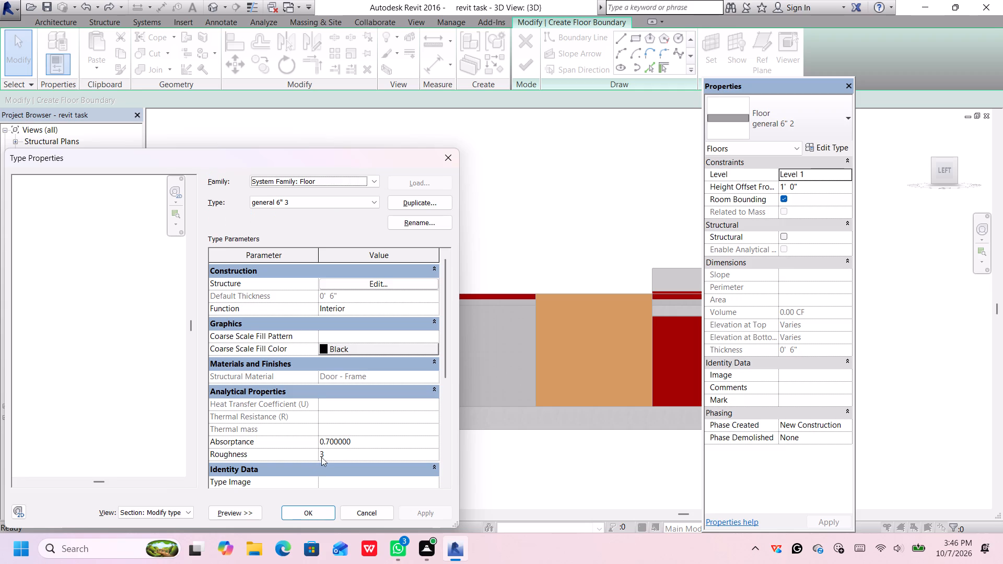
{"action": "left_click", "coordinate": [324, 510]}
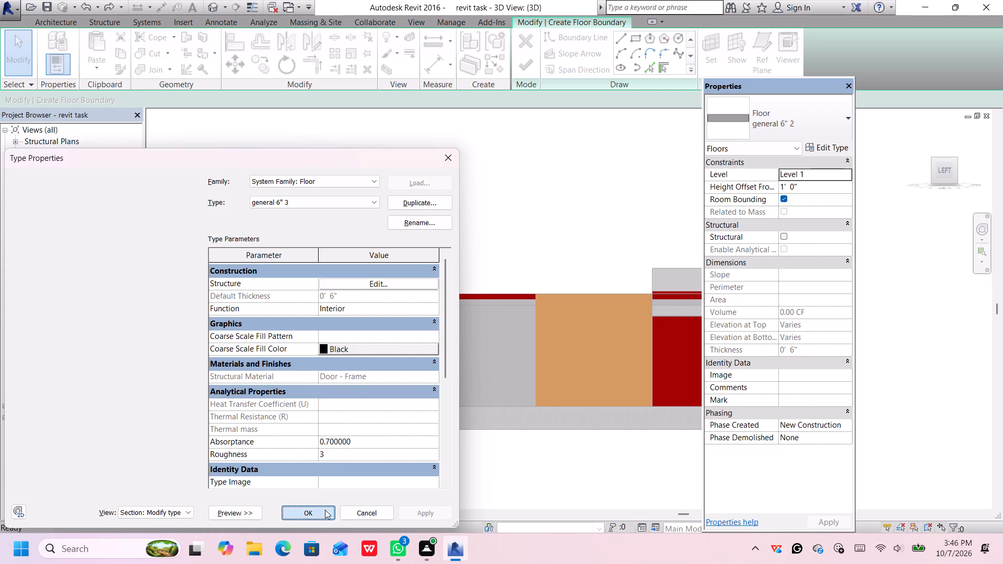
Set the level of the general 6" 3 floor being sketched to Level 3.
{"action": "scroll", "coordinate": [468, 390], "scroll_direction": "down", "scroll_amount": 4}
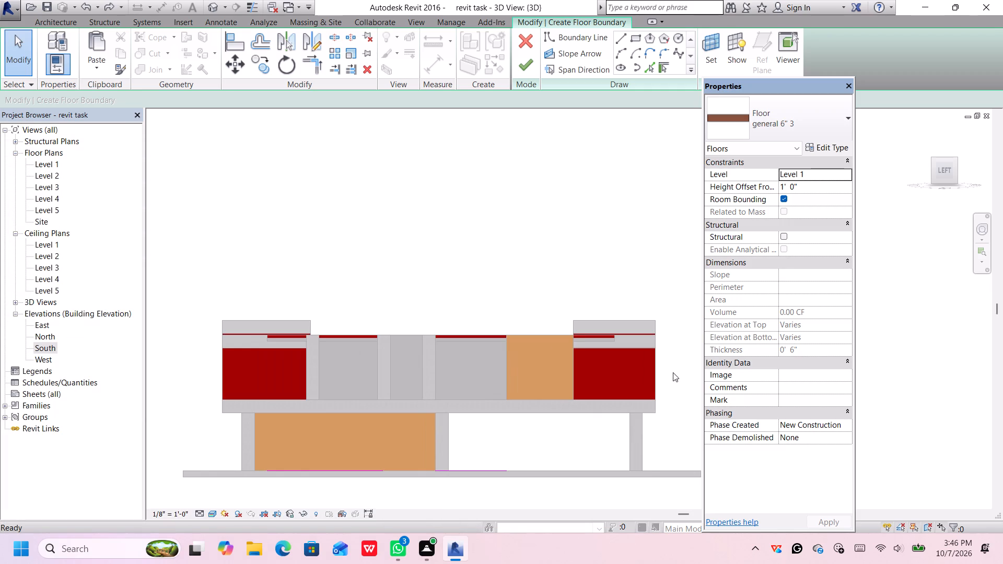
{"action": "left_click", "coordinate": [934, 161]}
{"action": "left_click", "coordinate": [941, 158]}
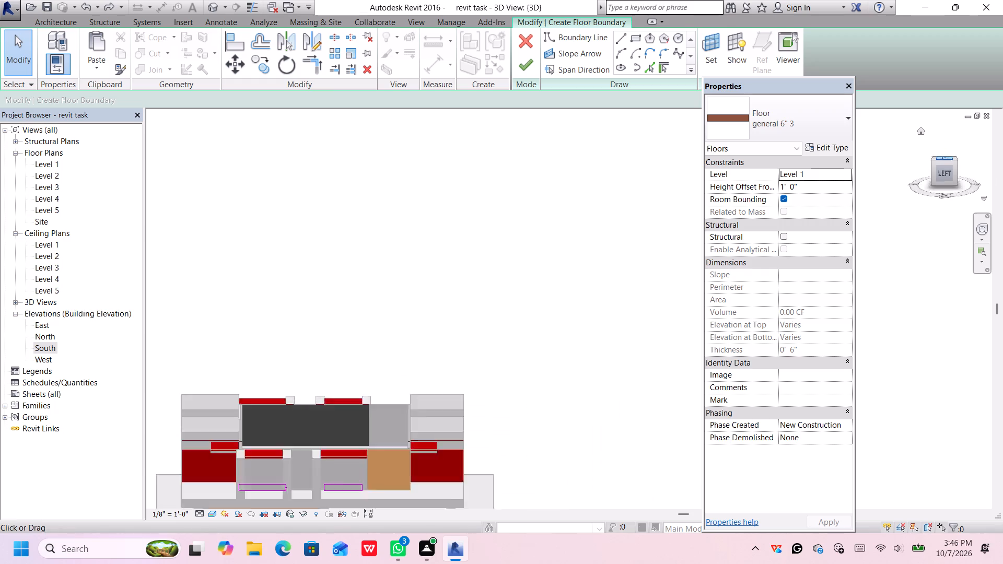
{"action": "scroll", "coordinate": [624, 379], "scroll_direction": "up", "scroll_amount": 5}
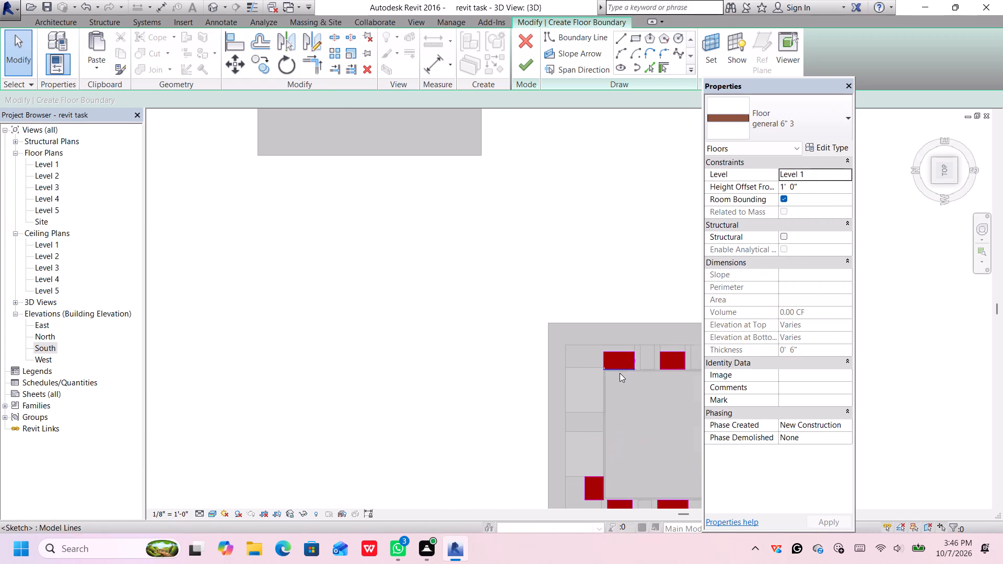
{"action": "middle_click_drag", "start_coordinate": [623, 366], "coordinate": [541, 305]}
{"action": "middle_click_drag", "start_coordinate": [535, 301], "coordinate": [527, 298]}
{"action": "scroll", "coordinate": [574, 394], "scroll_direction": "up", "scroll_amount": 2}
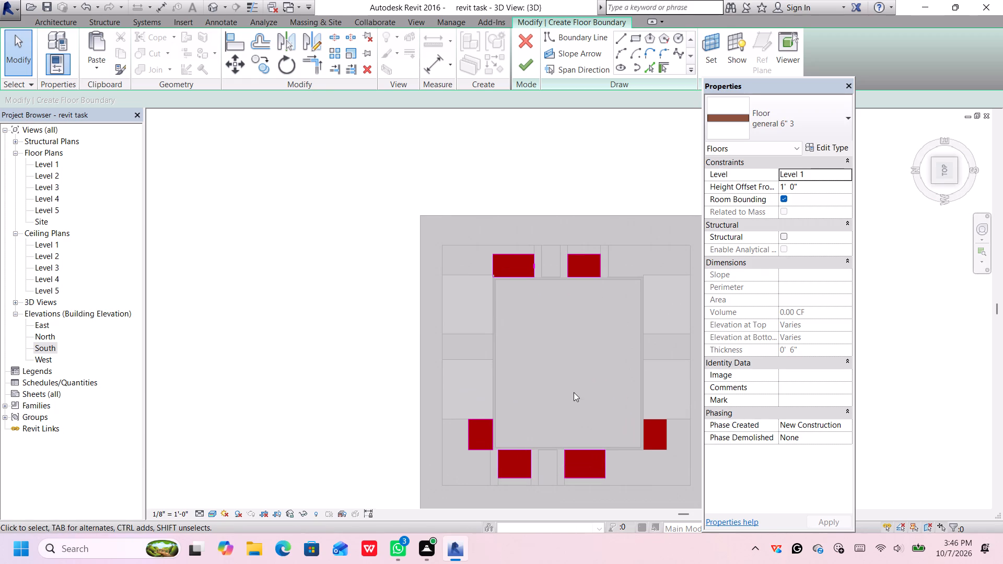
{"action": "left_click", "coordinate": [836, 177]}
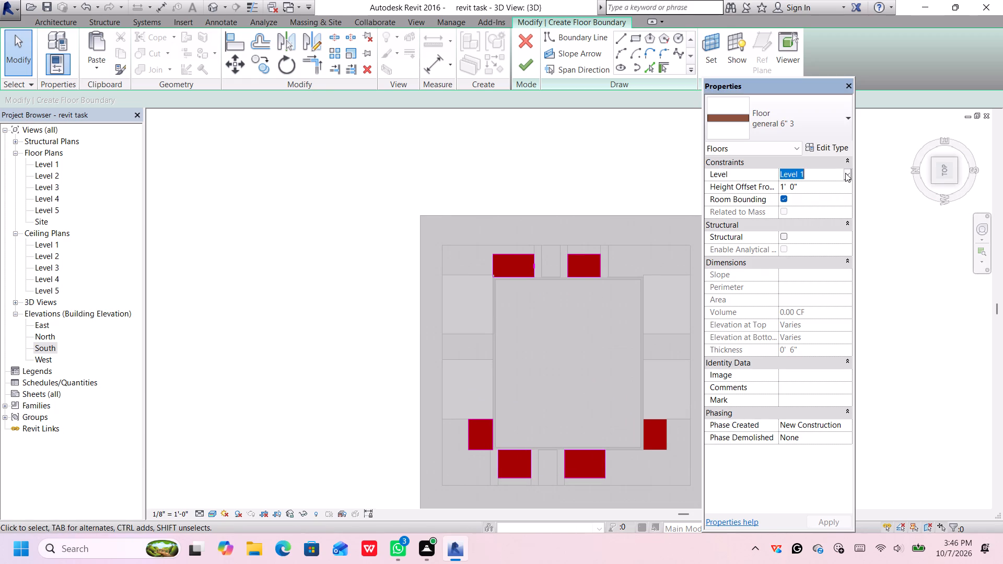
{"action": "left_click", "coordinate": [845, 173]}
{"action": "left_click", "coordinate": [812, 208]}
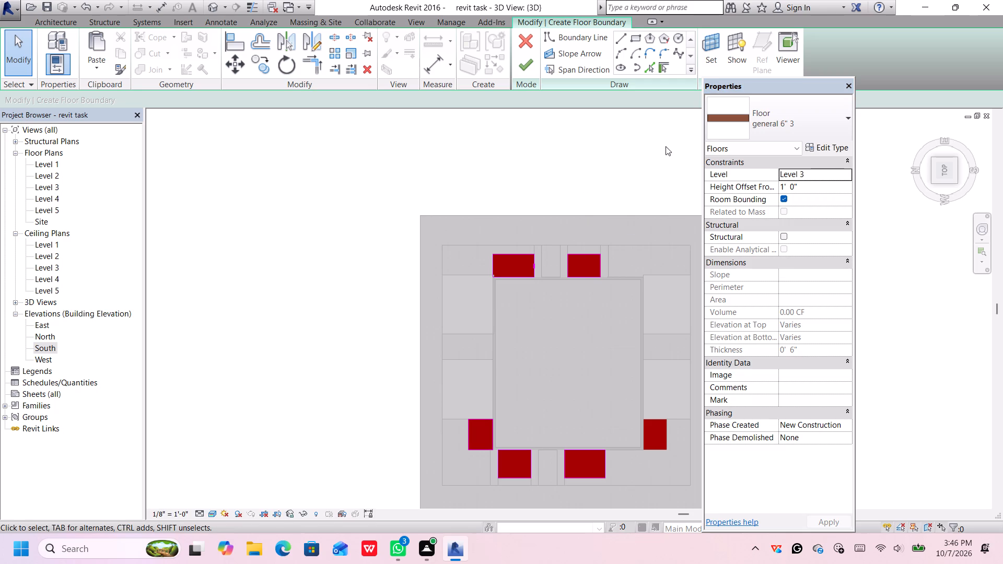
Check the Door - Frame appearance colour in the general 6" 3 floor's structure layer.
{"action": "left_click", "coordinate": [825, 149]}
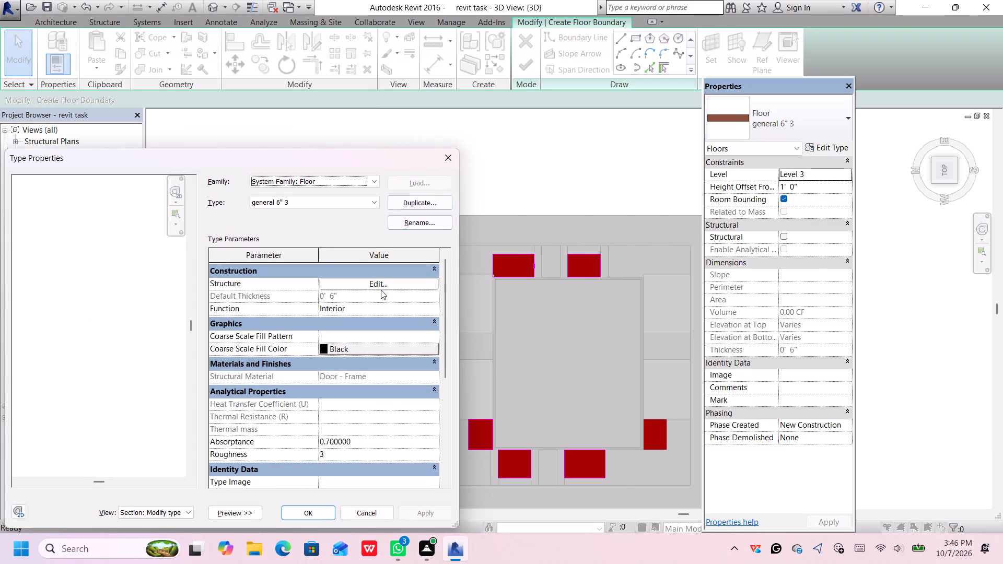
{"action": "left_click", "coordinate": [386, 287]}
{"action": "left_click", "coordinate": [297, 289]}
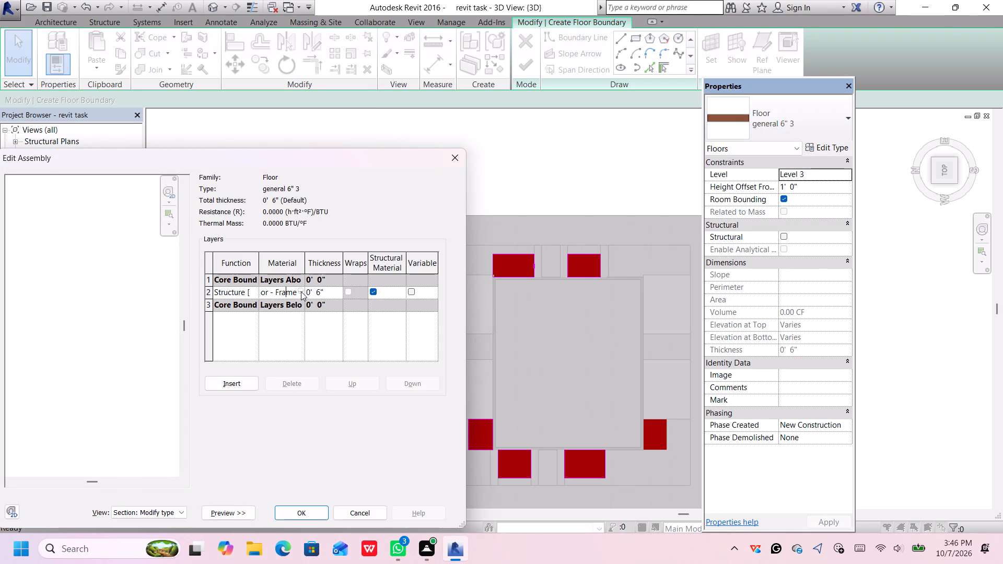
{"action": "left_click", "coordinate": [301, 292]}
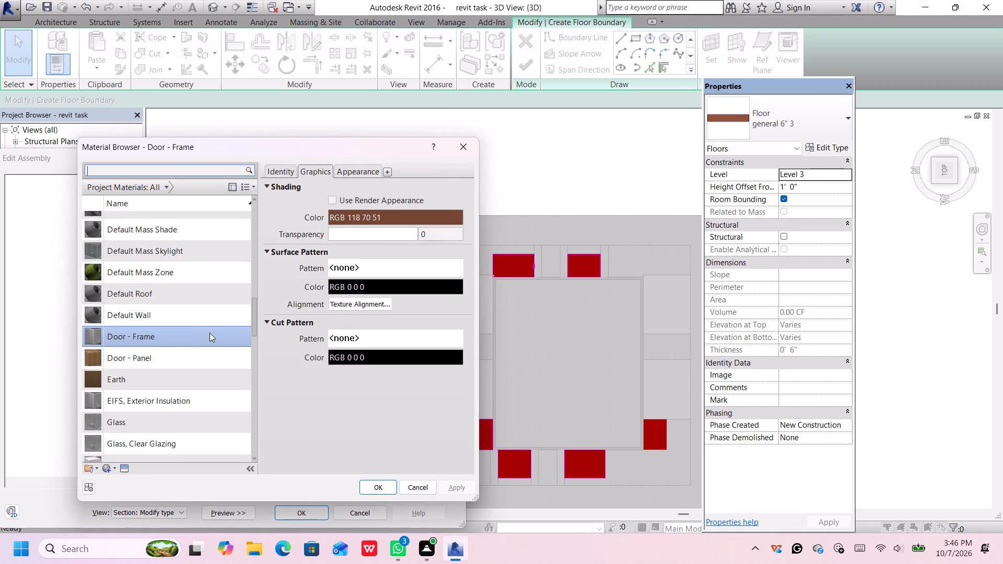
{"action": "left_click", "coordinate": [359, 172]}
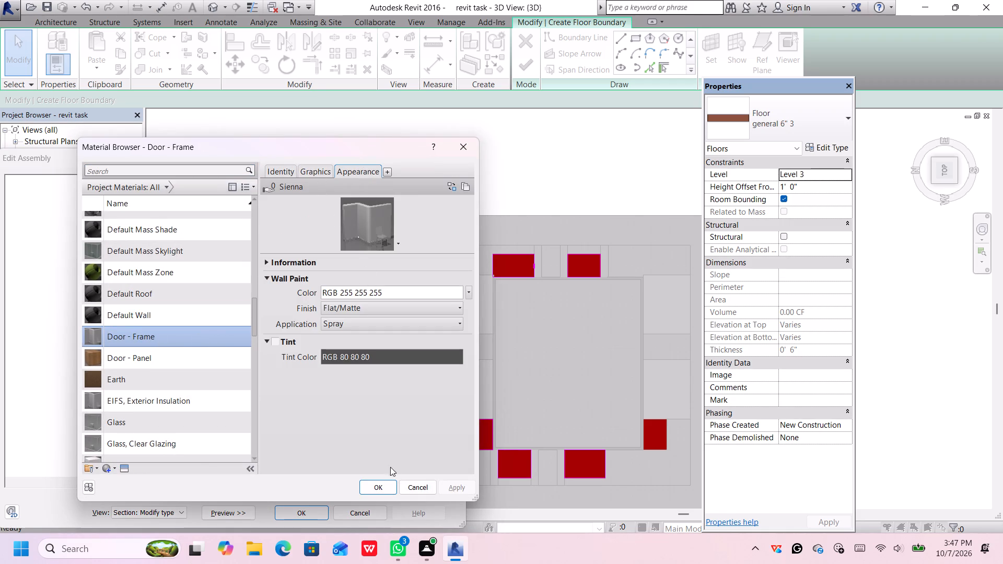
{"action": "left_click", "coordinate": [386, 483]}
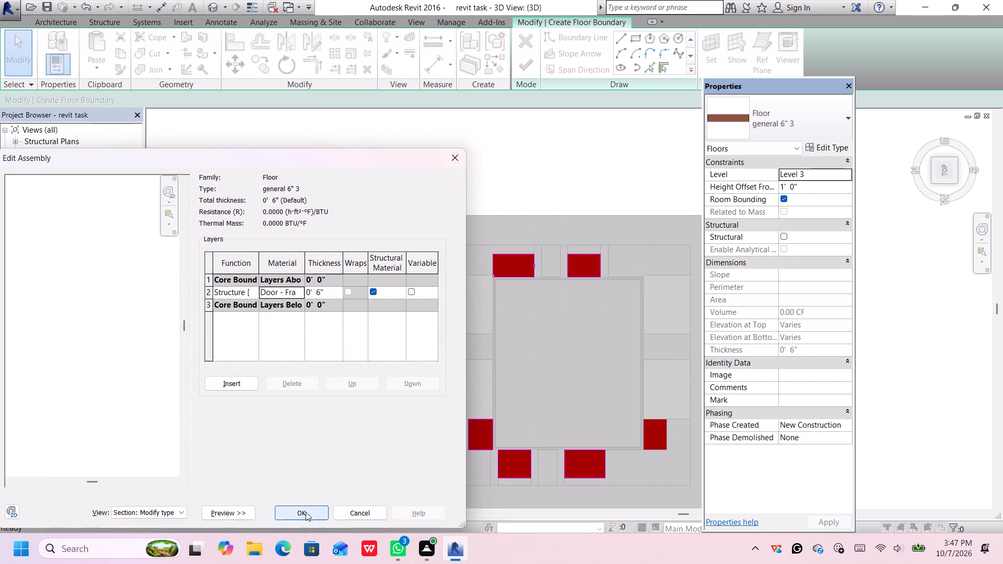
{"action": "left_click", "coordinate": [306, 512]}
{"action": "left_click", "coordinate": [308, 512]}
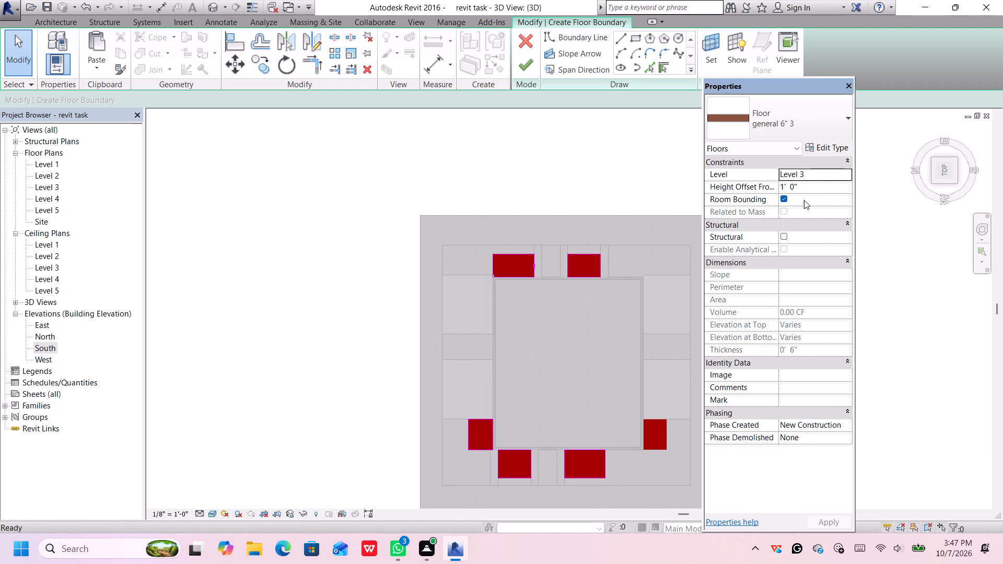
Set the floor's height offset from level to 1' 6" and finish the floor sketch.
{"action": "left_click", "coordinate": [795, 185]}
{"action": "key", "text": "BackSpace"}
{"action": "key", "text": "6"}
{"action": "key", "text": "Return"}
{"action": "left_click", "coordinate": [521, 64]}
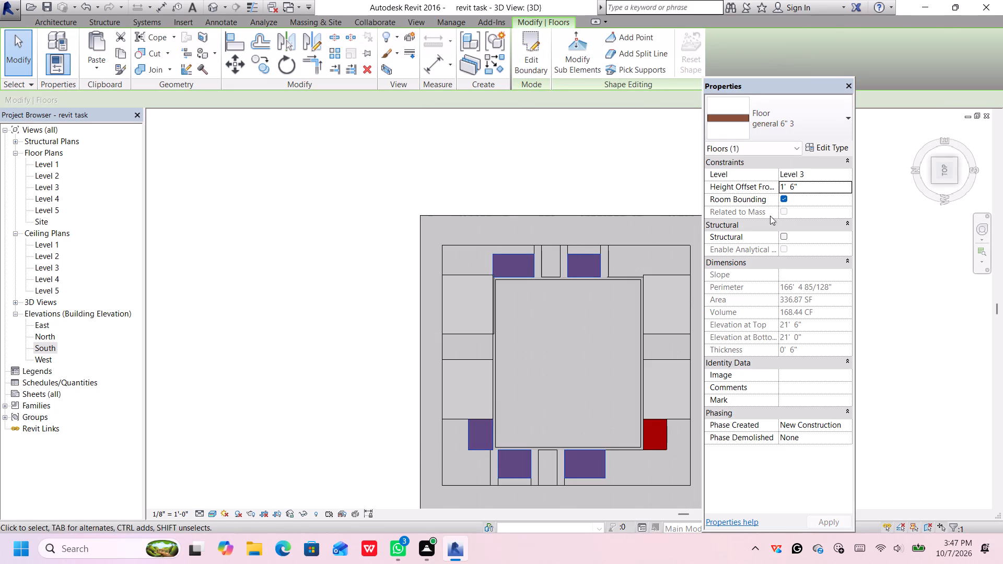
Examine the new general 6" 3 slabs from above and in 3D, looking for any red slab still uncovered.
{"action": "left_click", "coordinate": [644, 182]}
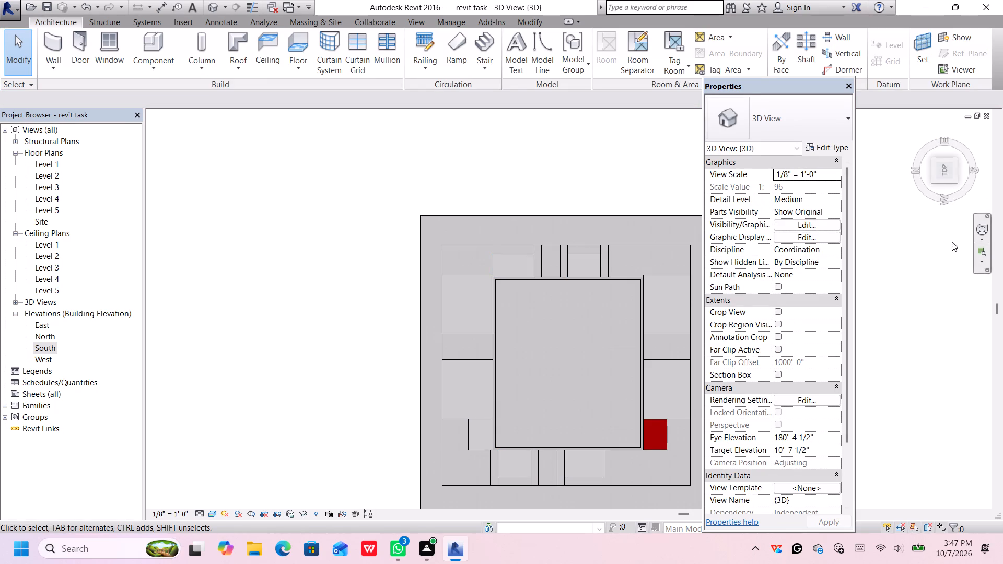
{"action": "middle_click_drag", "start_coordinate": [656, 436], "coordinate": [635, 357]}
{"action": "scroll", "coordinate": [653, 430], "scroll_direction": "down", "scroll_amount": 1}
{"action": "middle_click", "coordinate": [634, 354]}
{"action": "scroll", "coordinate": [633, 354], "scroll_direction": "down", "scroll_amount": 1}
{"action": "scroll", "coordinate": [634, 358], "scroll_direction": "up", "scroll_amount": 3}
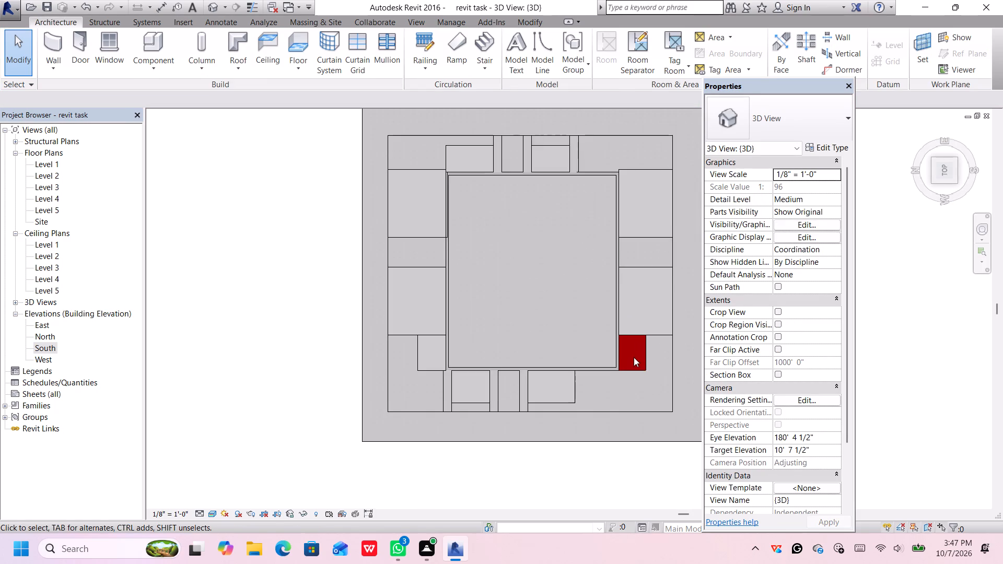
{"action": "middle_click_drag", "start_coordinate": [646, 339], "coordinate": [579, 381]}
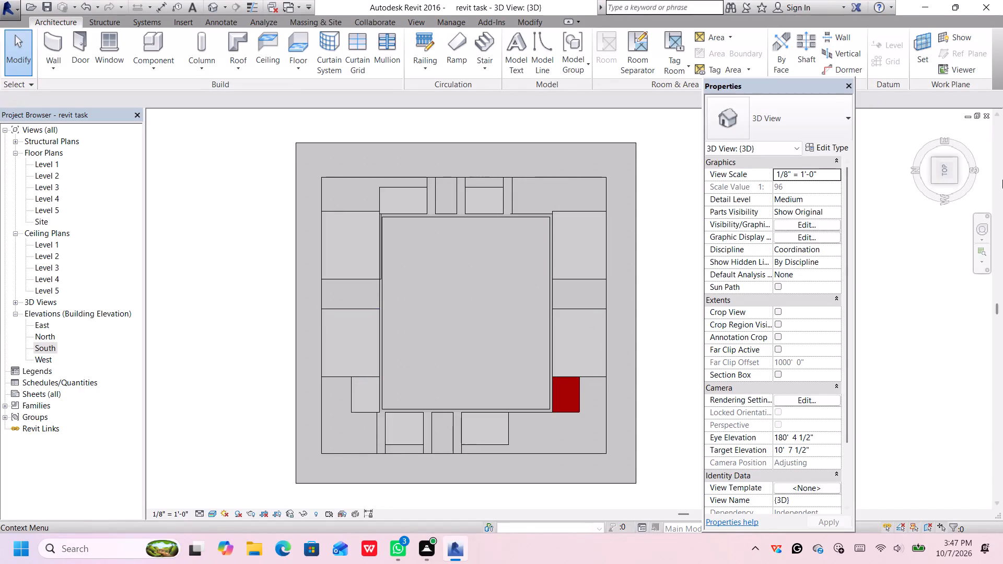
{"action": "left_click", "coordinate": [933, 180]}
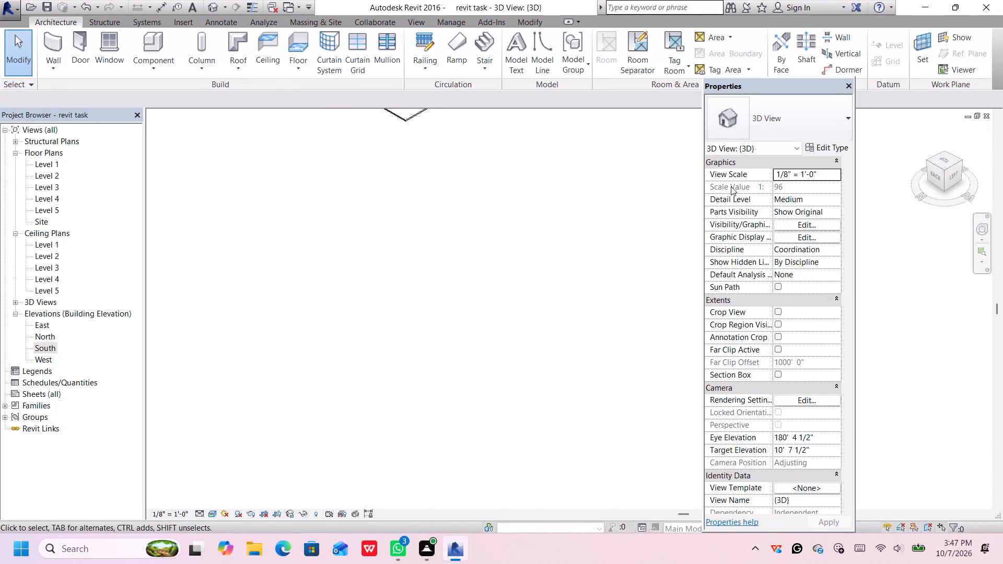
{"action": "middle_click_drag", "start_coordinate": [646, 311], "coordinate": [540, 253]}
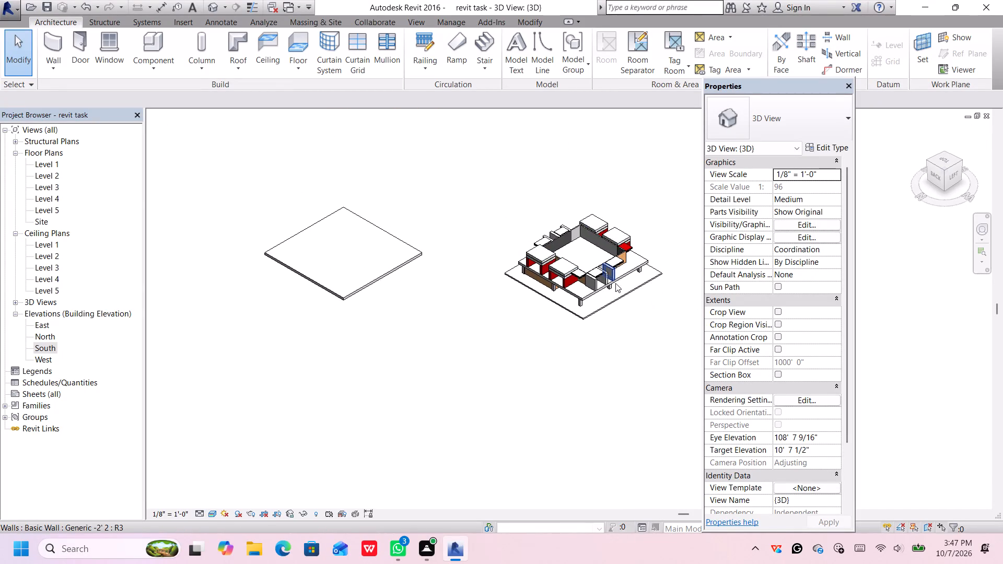
{"action": "scroll", "coordinate": [620, 280], "scroll_direction": "up", "scroll_amount": 6}
{"action": "scroll", "coordinate": [569, 287], "scroll_direction": "up", "scroll_amount": 8}
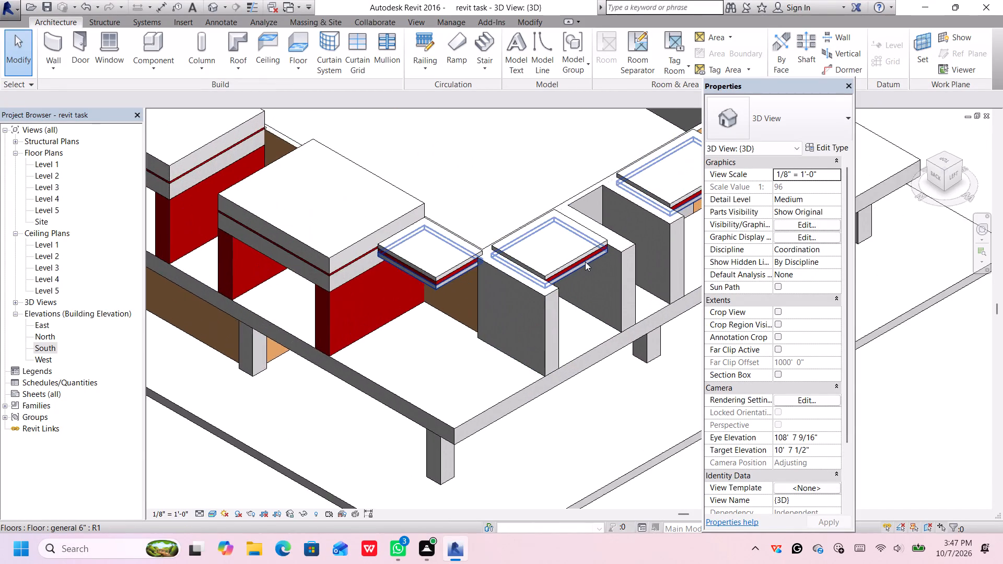
{"action": "scroll", "coordinate": [587, 262], "scroll_direction": "up", "scroll_amount": 5}
{"action": "scroll", "coordinate": [590, 270], "scroll_direction": "down", "scroll_amount": 2}
{"action": "middle_click_drag", "start_coordinate": [589, 271], "coordinate": [291, 340]}
{"action": "scroll", "coordinate": [547, 214], "scroll_direction": "down", "scroll_amount": 8}
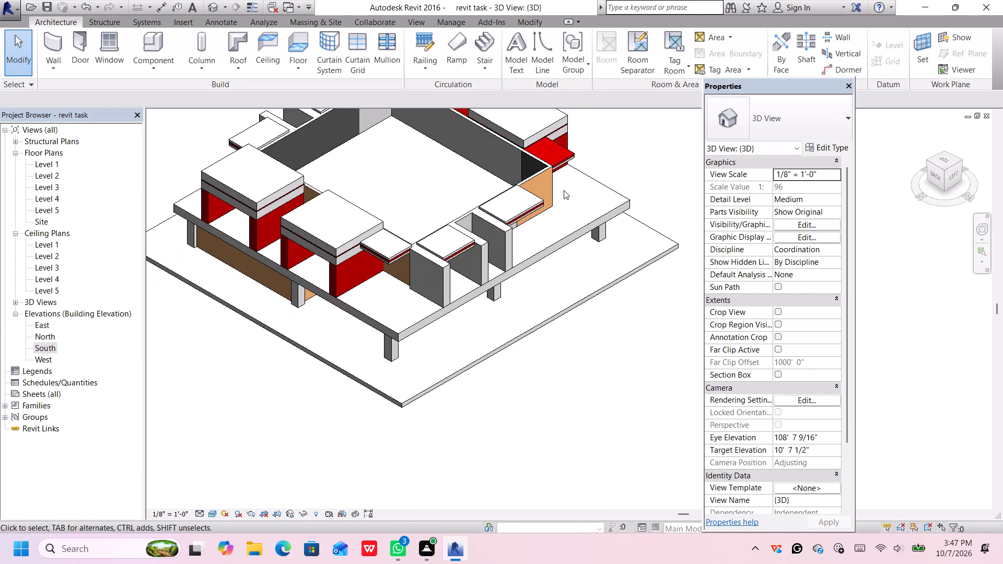
{"action": "middle_click_drag", "start_coordinate": [563, 193], "coordinate": [482, 311]}
{"action": "scroll", "coordinate": [460, 315], "scroll_direction": "up", "scroll_amount": 3}
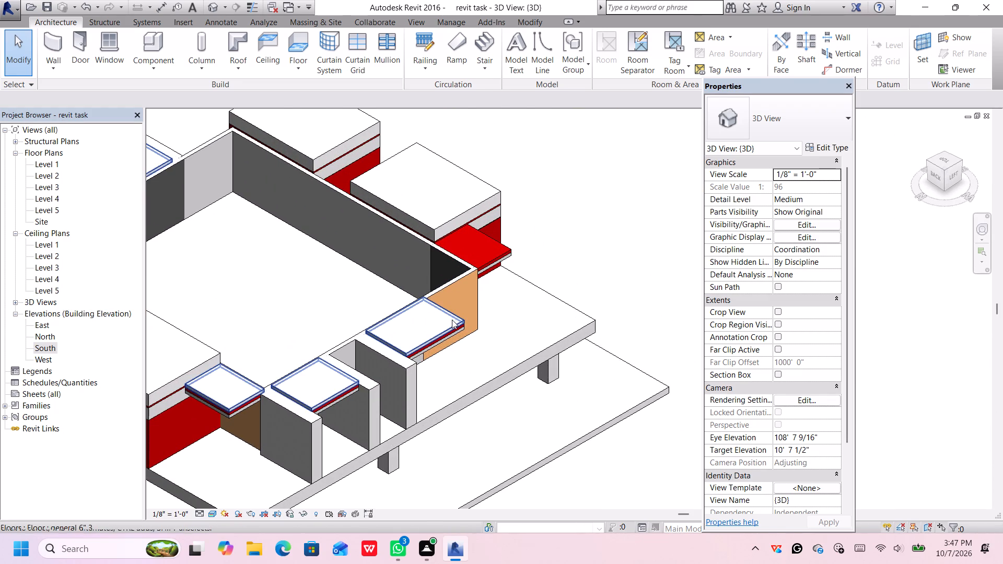
{"action": "left_click", "coordinate": [455, 320]}
{"action": "scroll", "coordinate": [454, 317], "scroll_direction": "up", "scroll_amount": 3}
{"action": "scroll", "coordinate": [461, 304], "scroll_direction": "down", "scroll_amount": 2}
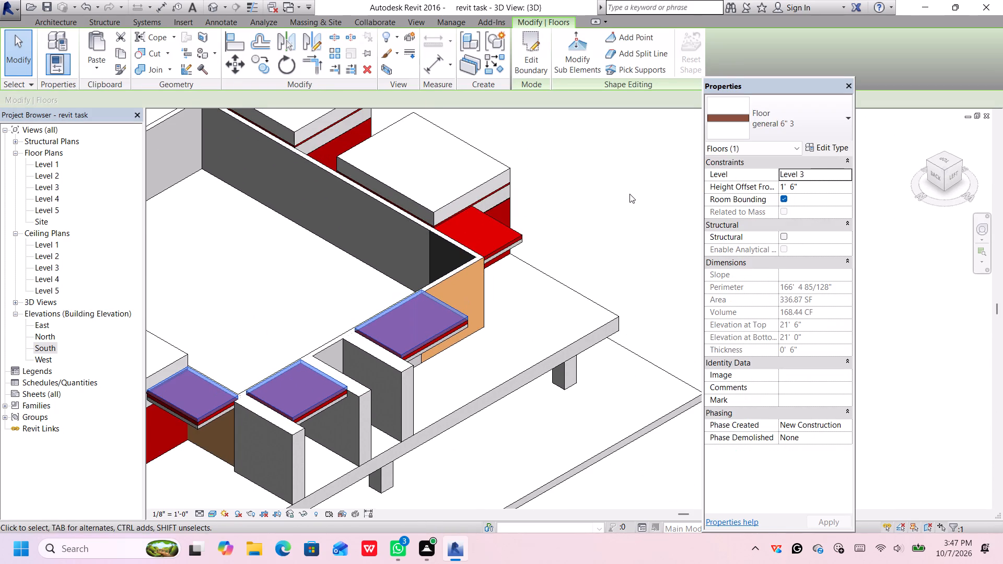
Start a new floor sketch in the top view for the uncovered red slab, saving the project.
{"action": "middle_click_drag", "start_coordinate": [629, 198], "coordinate": [629, 225]}
{"action": "left_click", "coordinate": [944, 160]}
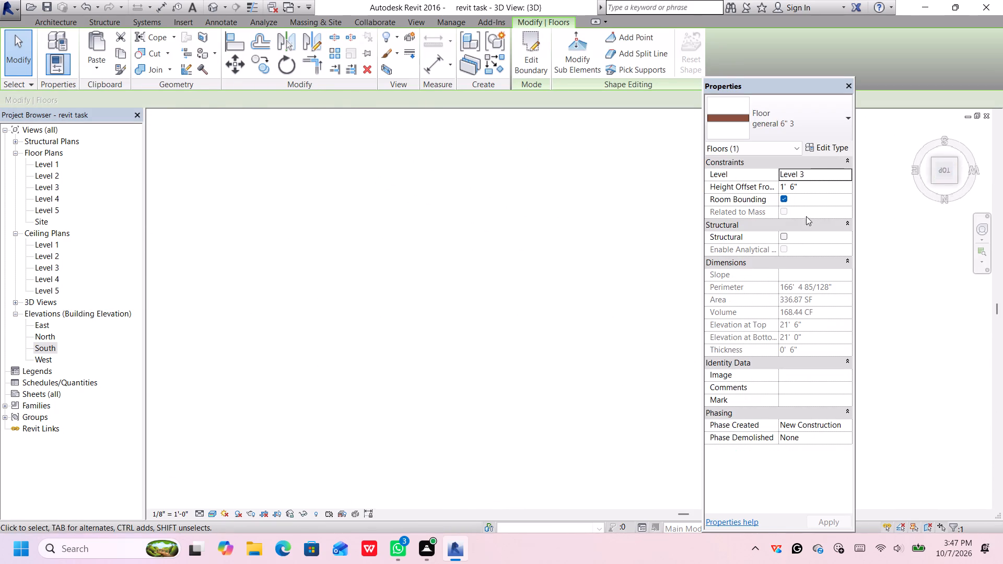
{"action": "middle_click_drag", "start_coordinate": [647, 238], "coordinate": [511, 332]}
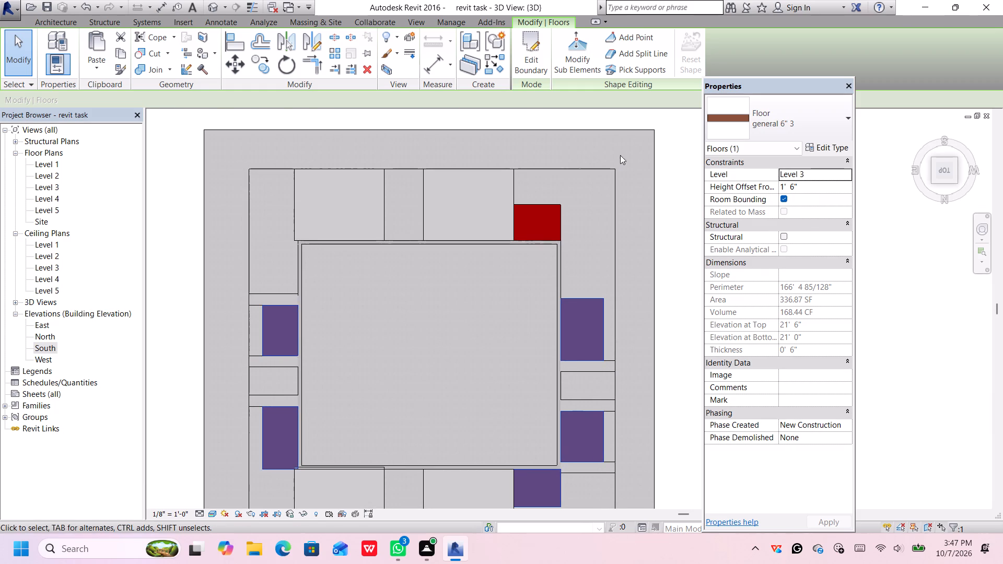
{"action": "left_click", "coordinate": [55, 20]}
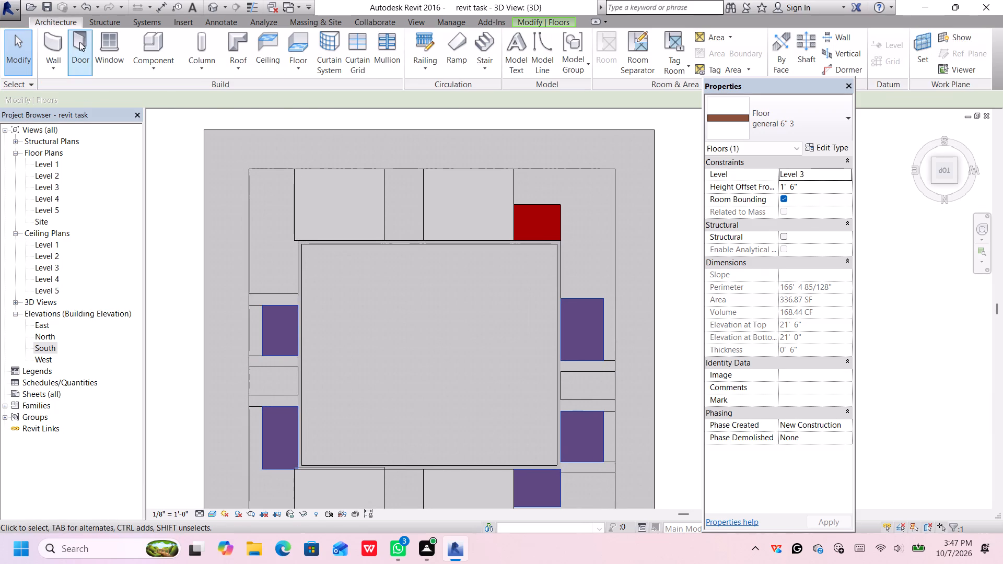
{"action": "left_click", "coordinate": [309, 67]}
{"action": "left_click", "coordinate": [309, 85]}
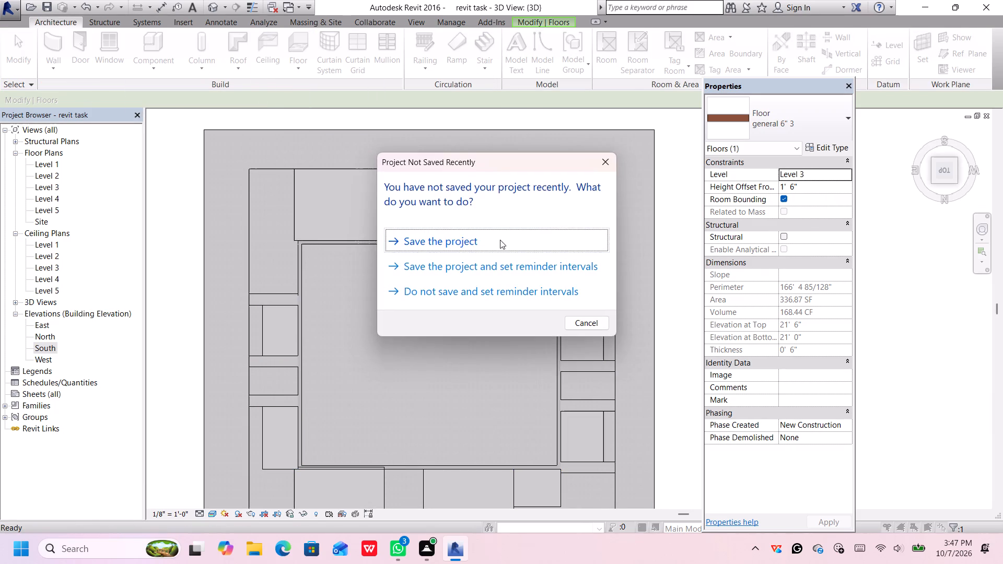
{"action": "left_click", "coordinate": [500, 240]}
Sketch a rectangular floor boundary 8' - 4" by 6' - 4" over the remaining red slab at the building's inner corner.
{"action": "scroll", "coordinate": [529, 227], "scroll_direction": "up", "scroll_amount": 1}
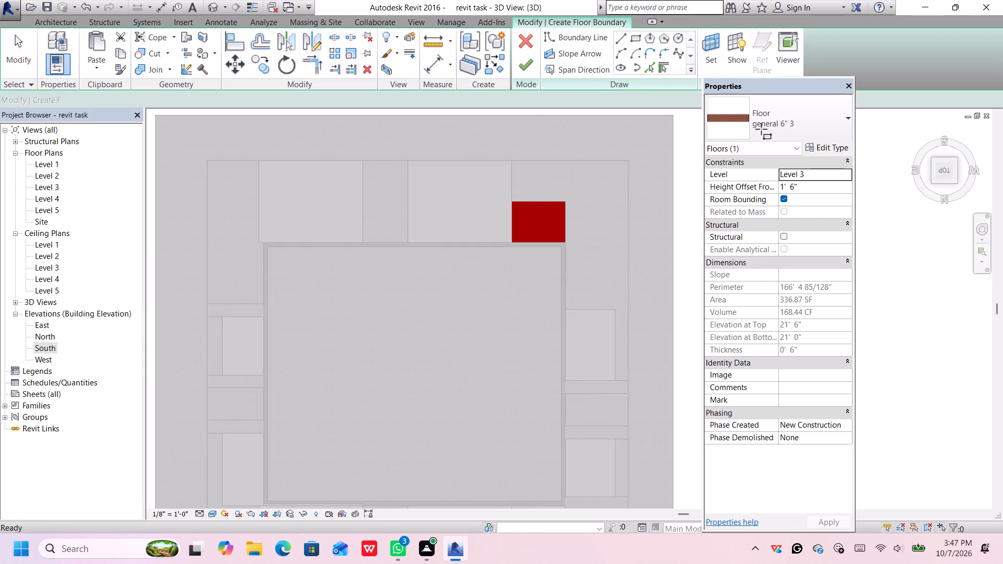
{"action": "scroll", "coordinate": [513, 224], "scroll_direction": "up", "scroll_amount": 3}
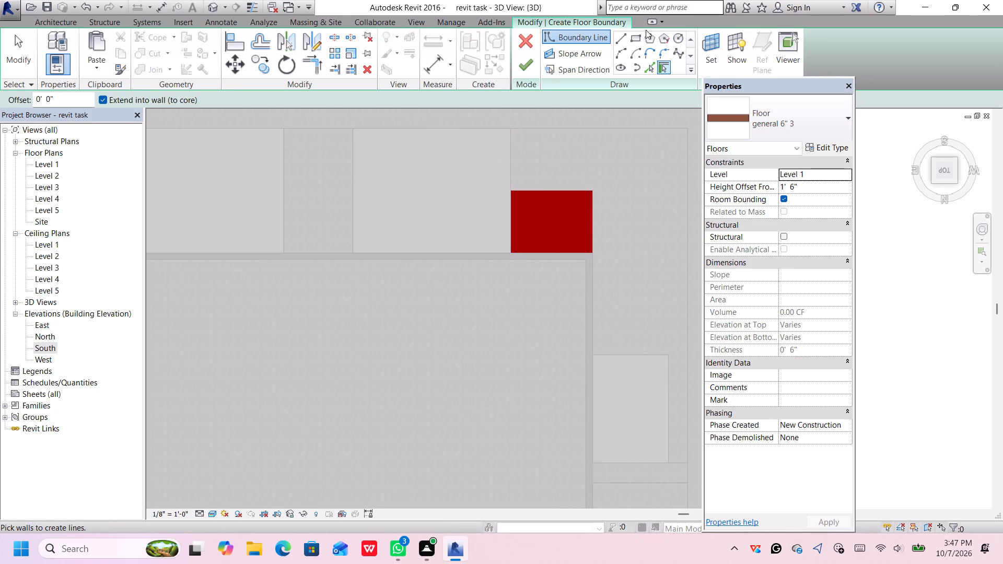
{"action": "left_click", "coordinate": [636, 39]}
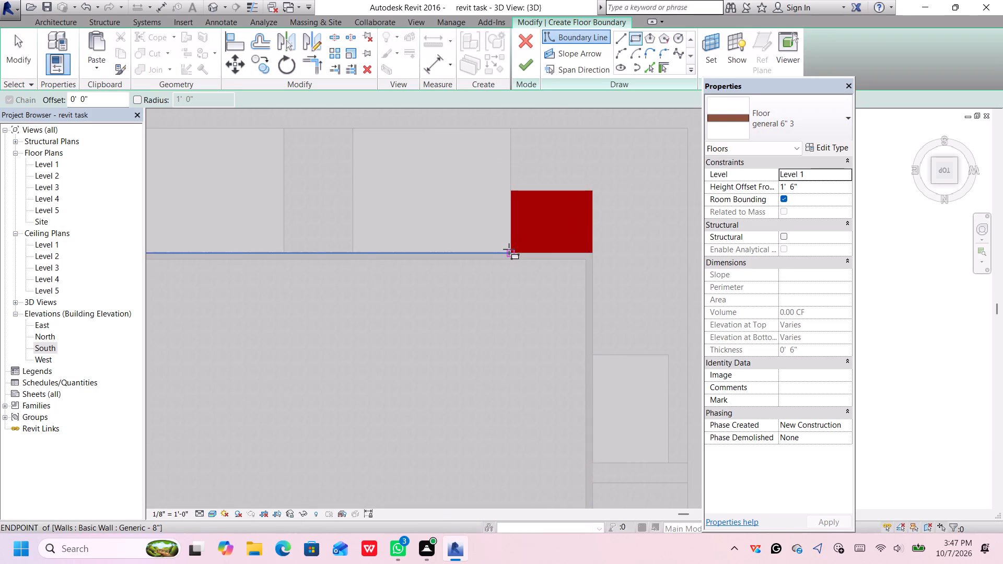
{"action": "left_click", "coordinate": [512, 252]}
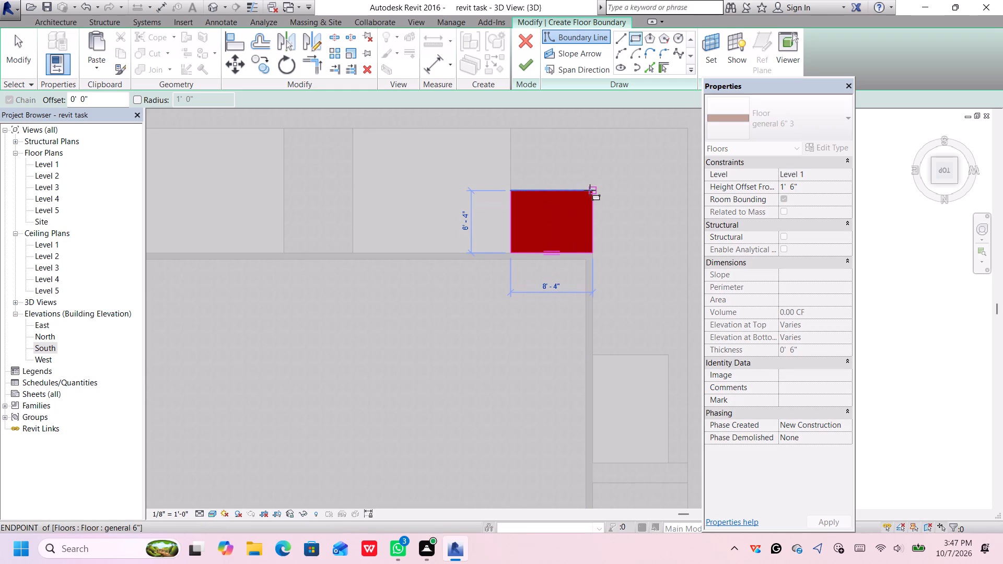
{"action": "left_click", "coordinate": [590, 190]}
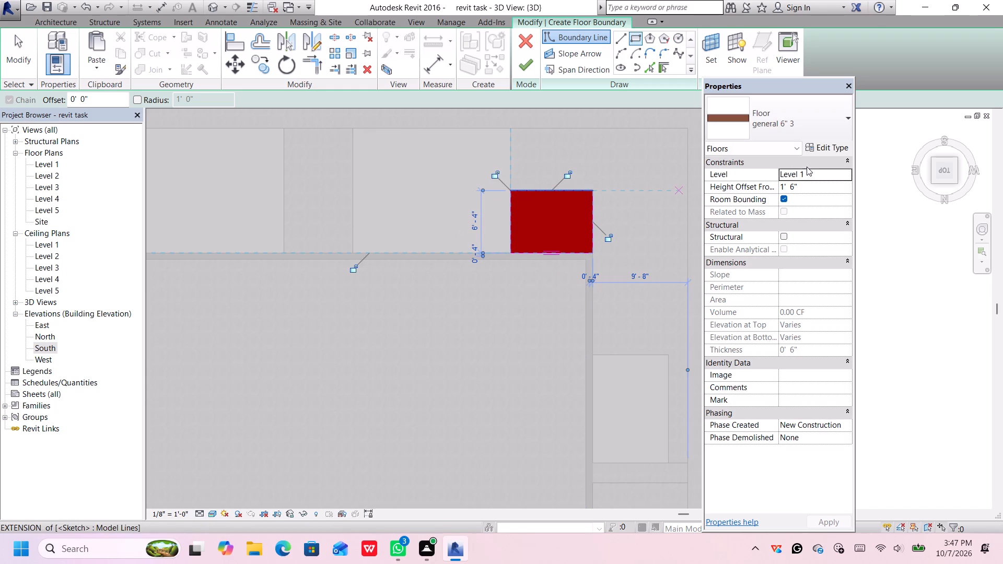
Set the new general 6" 3 floor's level to Level 3 and finish the floor sketch.
{"action": "left_click", "coordinate": [810, 173]}
{"action": "left_click", "coordinate": [847, 174]}
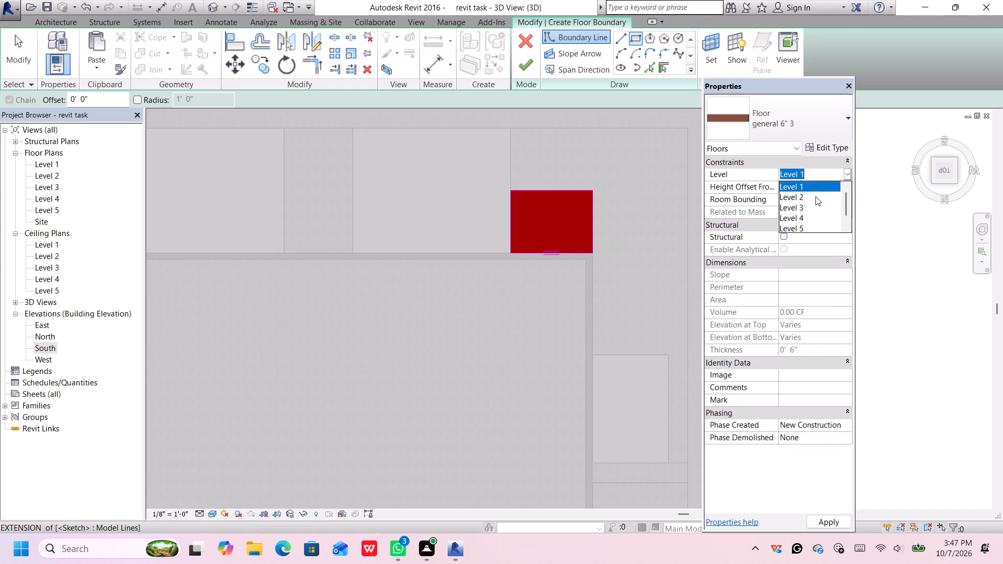
{"action": "left_click", "coordinate": [809, 205]}
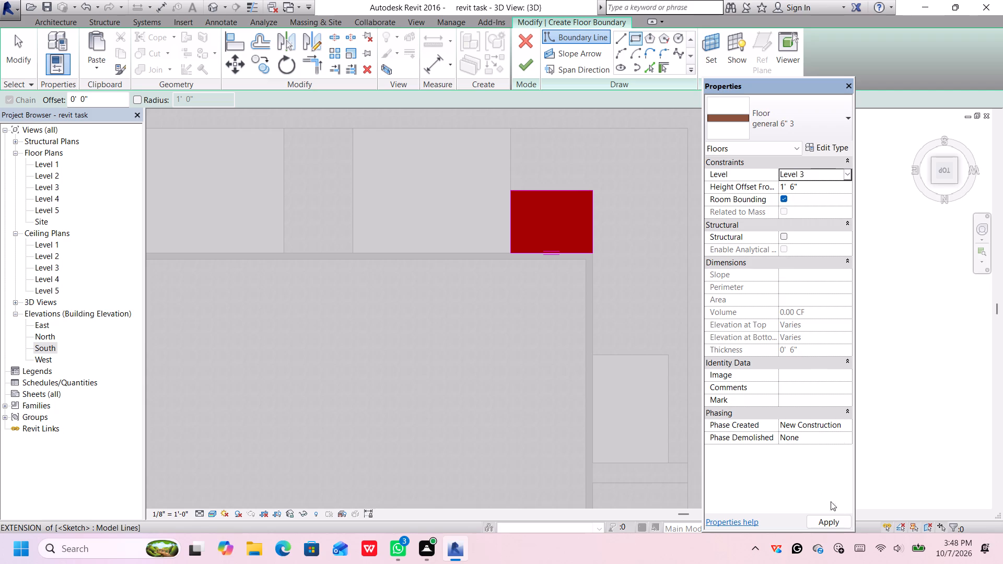
{"action": "left_click", "coordinate": [831, 519]}
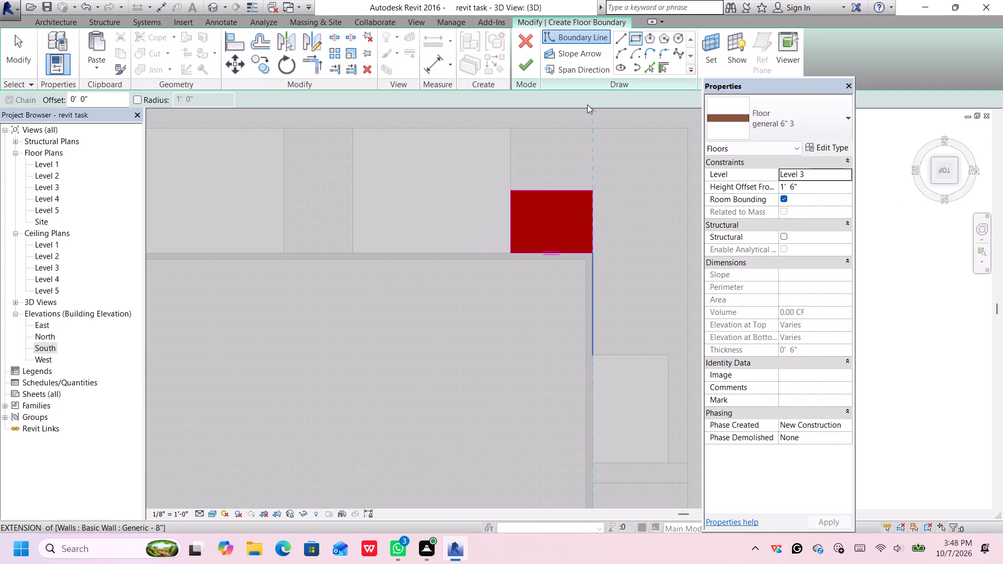
{"action": "left_click", "coordinate": [528, 73]}
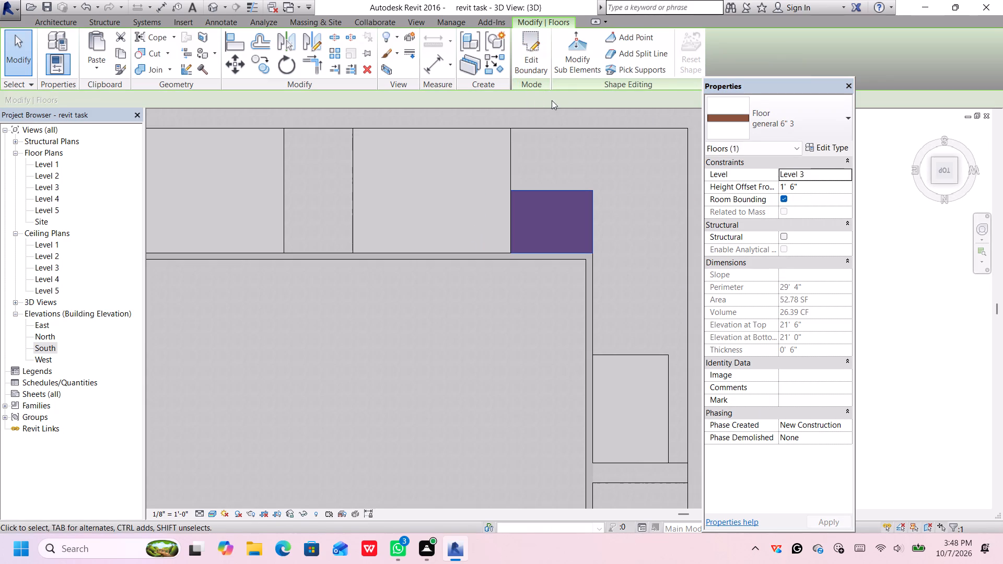
{"action": "left_click", "coordinate": [909, 219]}
Examine the capped roof slabs around the building in 3D, checking that each small red slab is covered.
{"action": "scroll", "coordinate": [882, 232], "scroll_direction": "down", "scroll_amount": 4}
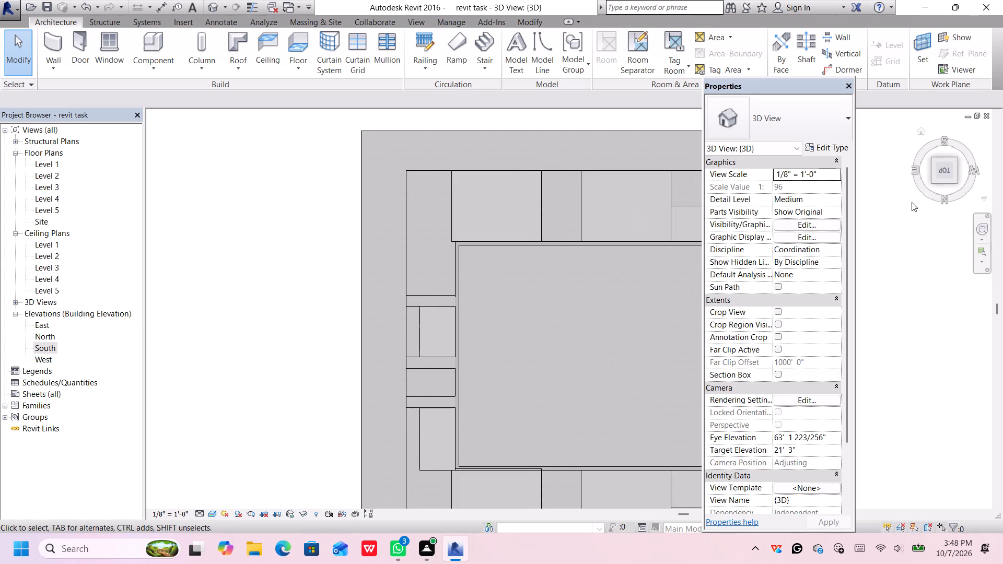
{"action": "left_click", "coordinate": [934, 181]}
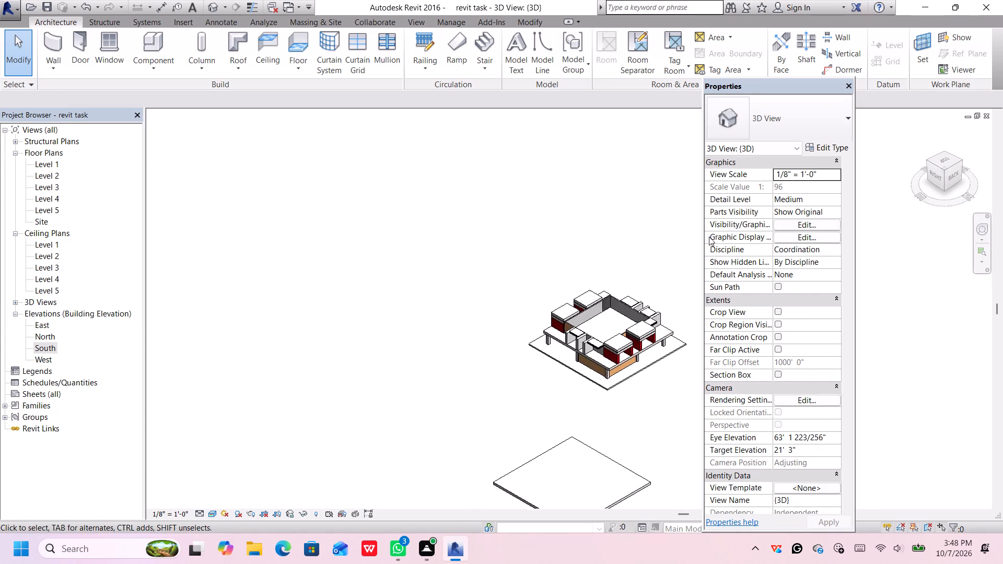
{"action": "scroll", "coordinate": [649, 262], "scroll_direction": "up", "scroll_amount": 5}
{"action": "scroll", "coordinate": [567, 254], "scroll_direction": "up", "scroll_amount": 1}
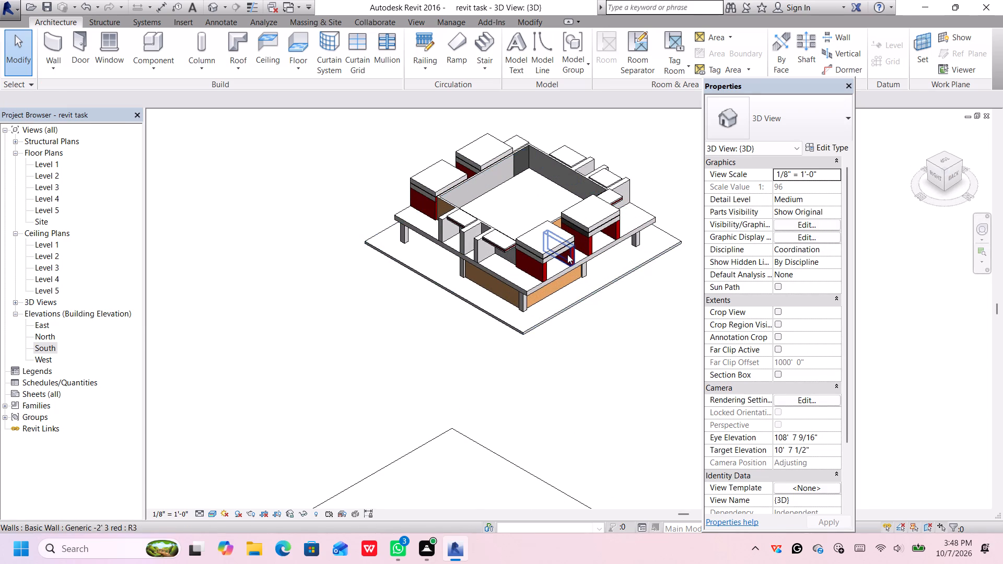
{"action": "scroll", "coordinate": [567, 254], "scroll_direction": "up", "scroll_amount": 1}
{"action": "middle_click_drag", "start_coordinate": [682, 147], "coordinate": [658, 271]}
{"action": "scroll", "coordinate": [658, 271], "scroll_direction": "down", "scroll_amount": 1}
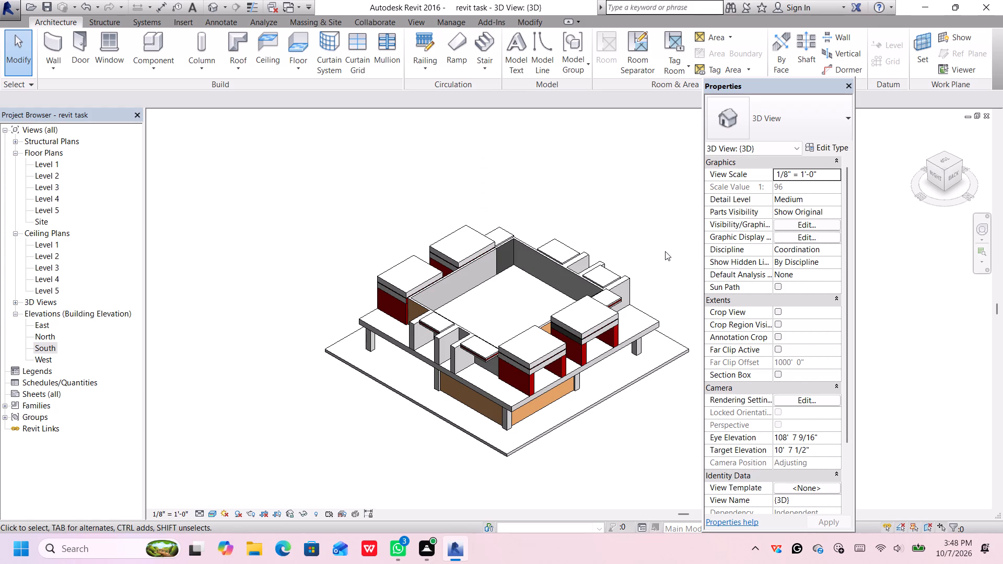
{"action": "scroll", "coordinate": [614, 288], "scroll_direction": "up", "scroll_amount": 1}
{"action": "scroll", "coordinate": [421, 375], "scroll_direction": "up", "scroll_amount": 2}
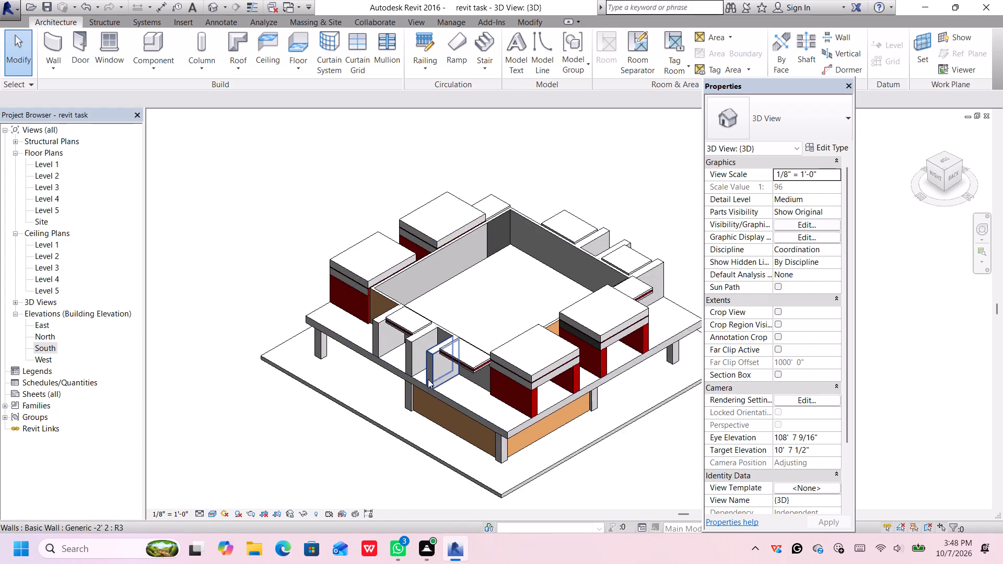
{"action": "scroll", "coordinate": [428, 379], "scroll_direction": "up", "scroll_amount": 1}
{"action": "scroll", "coordinate": [510, 389], "scroll_direction": "up", "scroll_amount": 4}
{"action": "middle_click_drag", "start_coordinate": [484, 380], "coordinate": [486, 359]}
{"action": "middle_click", "coordinate": [486, 359]}
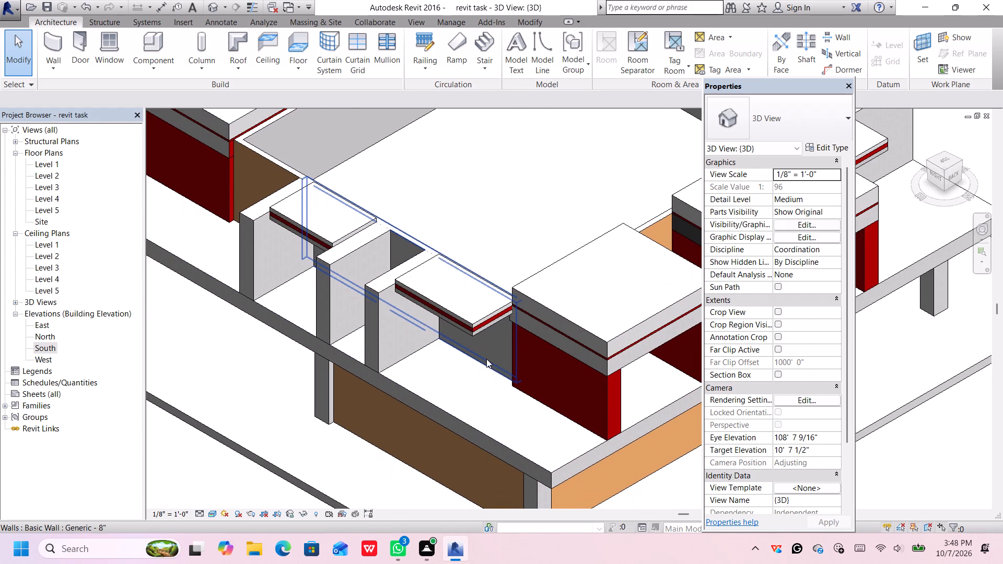
{"action": "scroll", "coordinate": [487, 361], "scroll_direction": "down", "scroll_amount": 6}
Copy all the upper-storey walls and roof slabs in the front view and paste them beside the building at about the same height.
{"action": "left_click", "coordinate": [954, 180]}
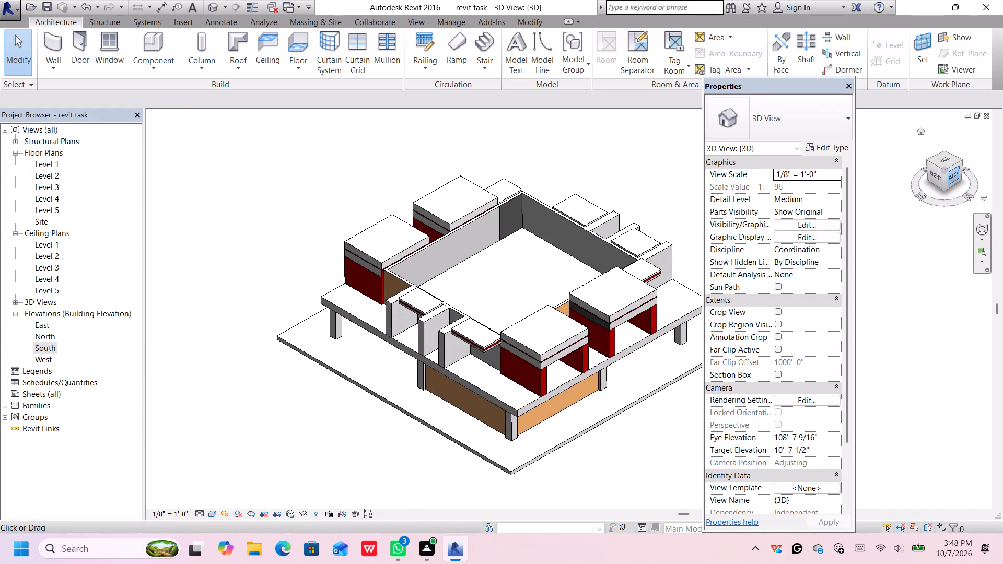
{"action": "left_click", "coordinate": [955, 169]}
{"action": "left_click", "coordinate": [955, 169]}
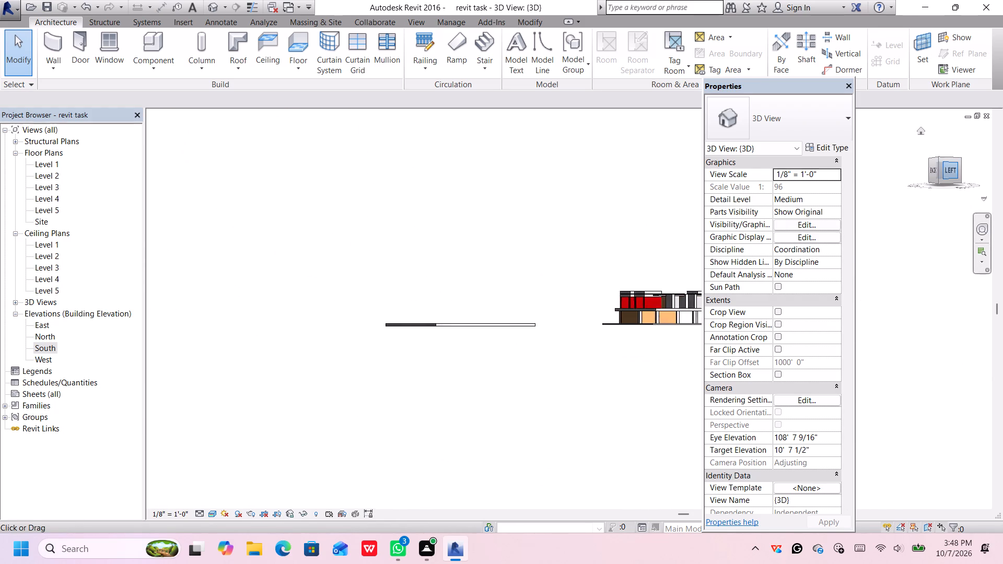
{"action": "left_click", "coordinate": [954, 169]}
{"action": "left_click", "coordinate": [955, 170]}
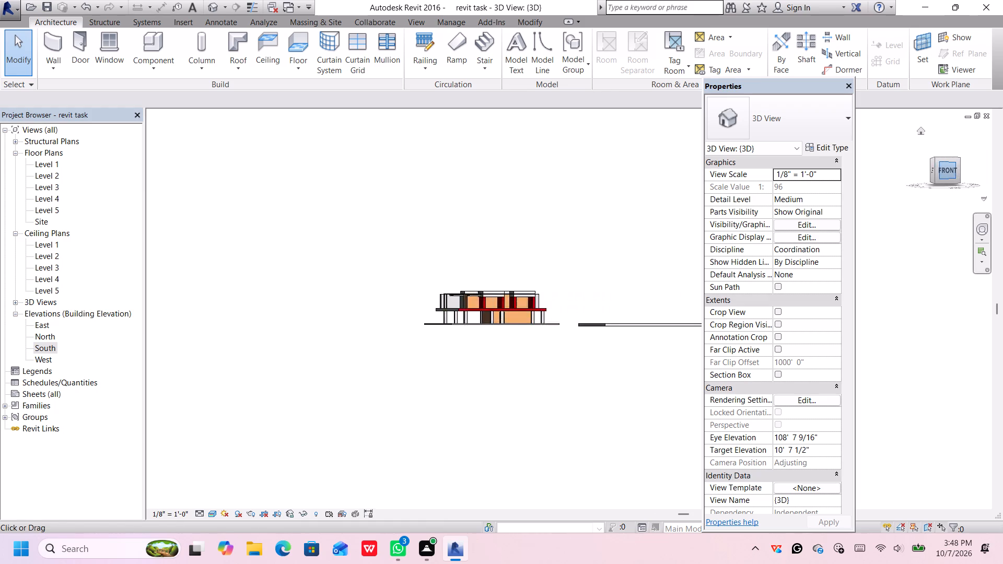
{"action": "scroll", "coordinate": [484, 312], "scroll_direction": "up", "scroll_amount": 5}
{"action": "scroll", "coordinate": [527, 292], "scroll_direction": "up", "scroll_amount": 3}
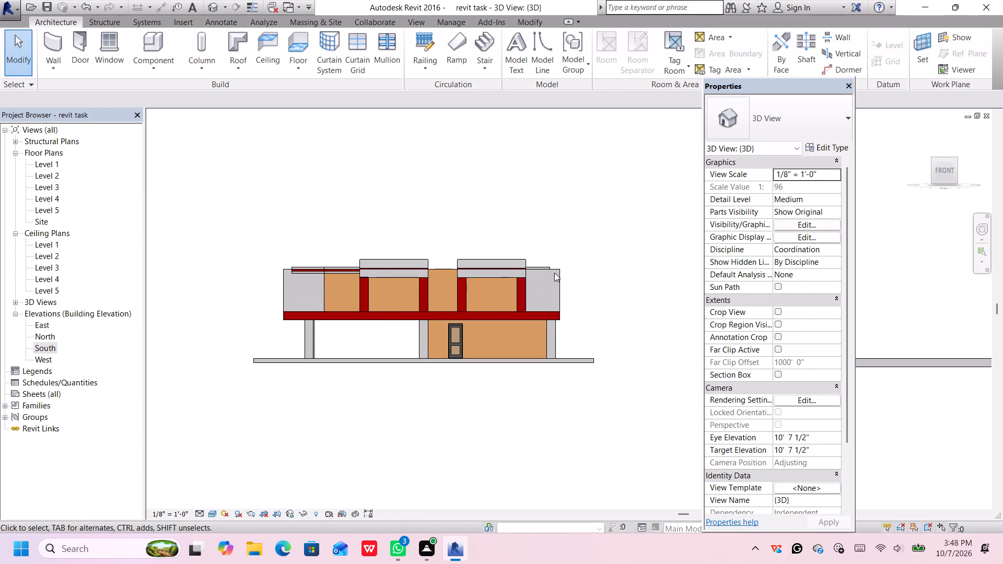
{"action": "middle_click_drag", "start_coordinate": [579, 256], "coordinate": [588, 286]}
{"action": "left_click_drag", "start_coordinate": [616, 243], "coordinate": [557, 302]}
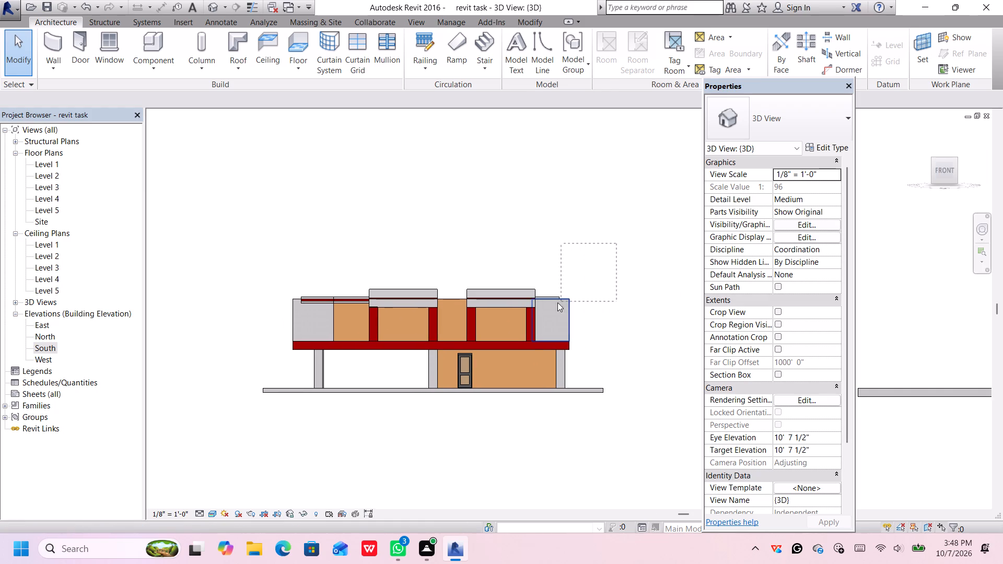
{"action": "left_click_drag", "start_coordinate": [557, 302], "coordinate": [251, 334]}
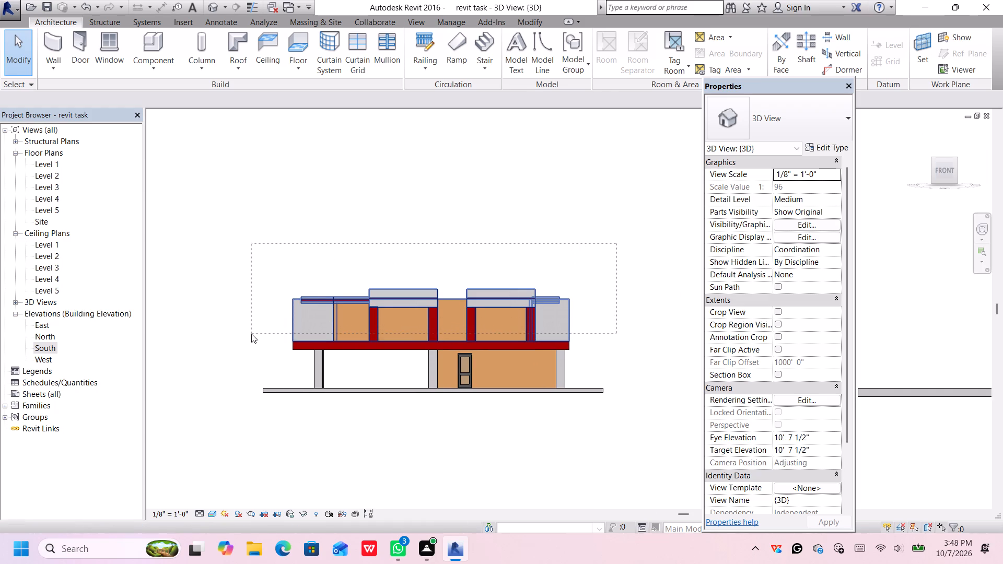
{"action": "left_click_drag", "start_coordinate": [251, 334], "coordinate": [250, 335]}
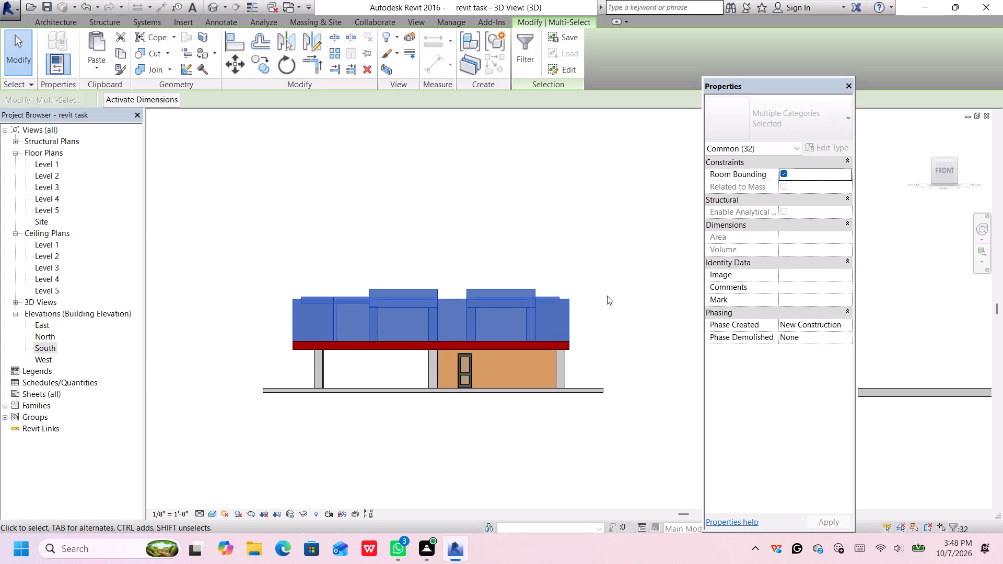
{"action": "middle_click_drag", "start_coordinate": [602, 296], "coordinate": [565, 295]}
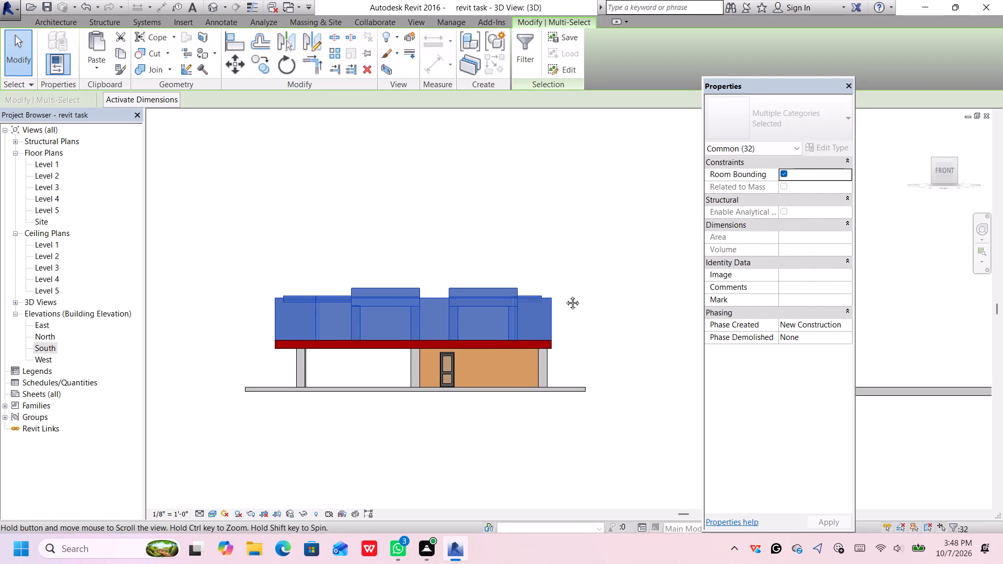
{"action": "middle_click_drag", "start_coordinate": [565, 295], "coordinate": [556, 295]}
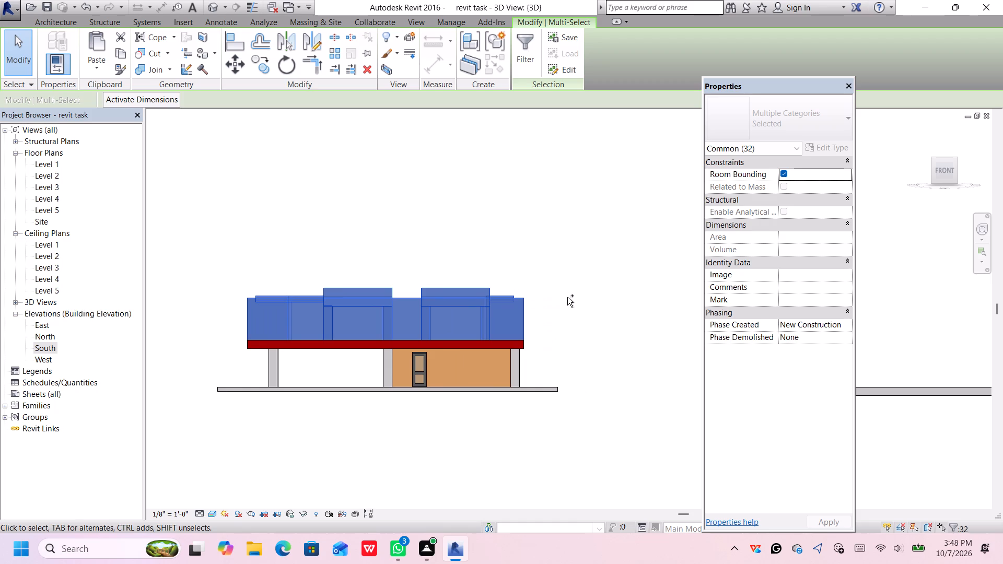
{"action": "key", "text": "ctrl+c"}
{"action": "key", "text": "ctrl+v"}
{"action": "scroll", "coordinate": [598, 368], "scroll_direction": "down", "scroll_amount": 1}
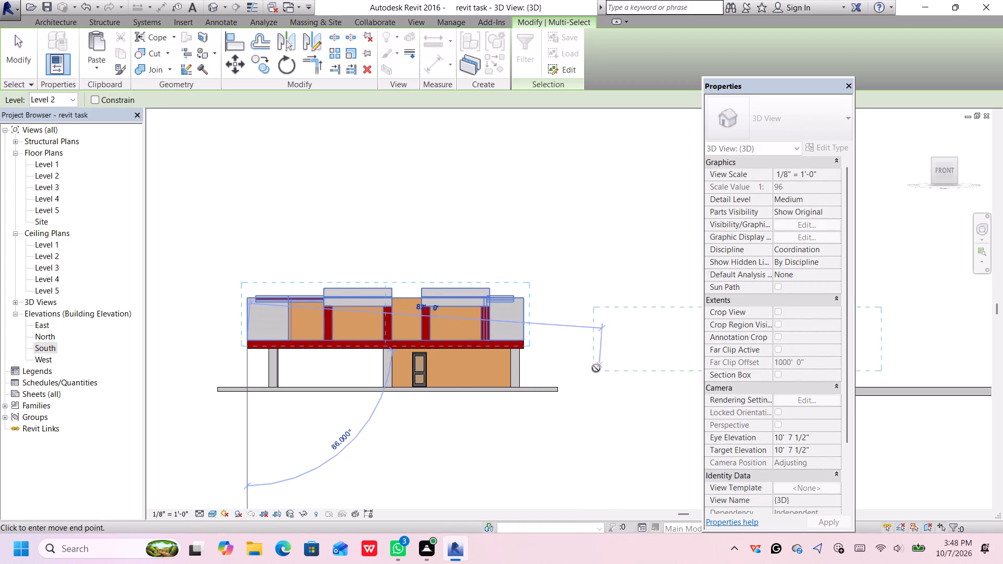
{"action": "middle_click_drag", "start_coordinate": [592, 367], "coordinate": [482, 340]}
{"action": "middle_click", "coordinate": [482, 340]}
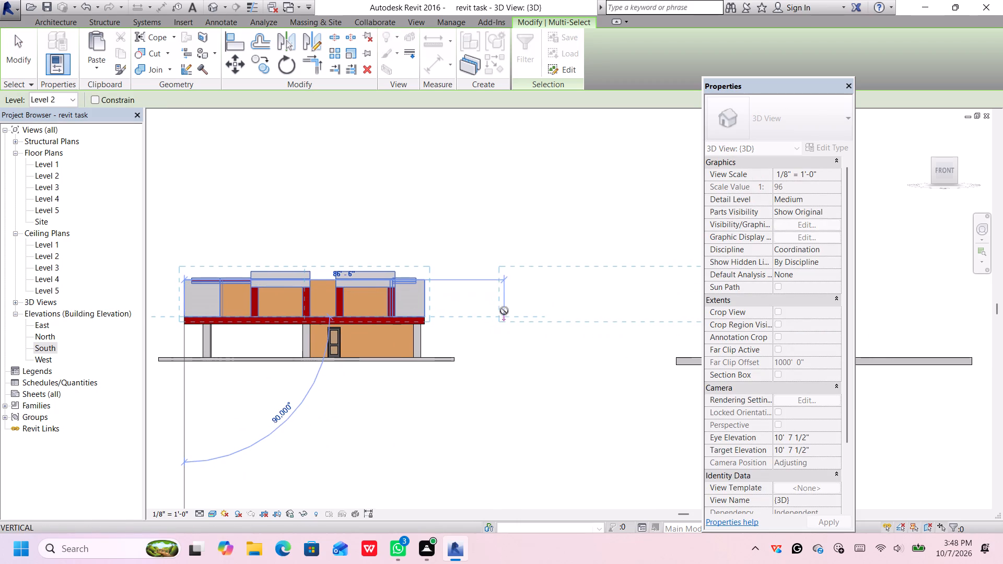
{"action": "scroll", "coordinate": [498, 356], "scroll_direction": "down", "scroll_amount": 1}
{"action": "middle_click_drag", "start_coordinate": [489, 437], "coordinate": [451, 300]}
{"action": "scroll", "coordinate": [454, 299], "scroll_direction": "up", "scroll_amount": 1}
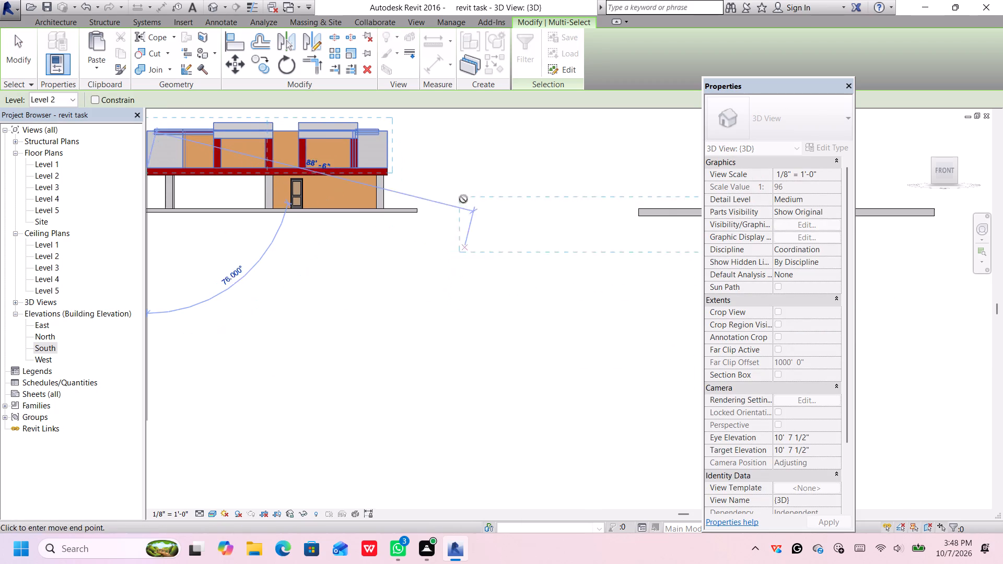
{"action": "middle_click_drag", "start_coordinate": [463, 167], "coordinate": [410, 271]}
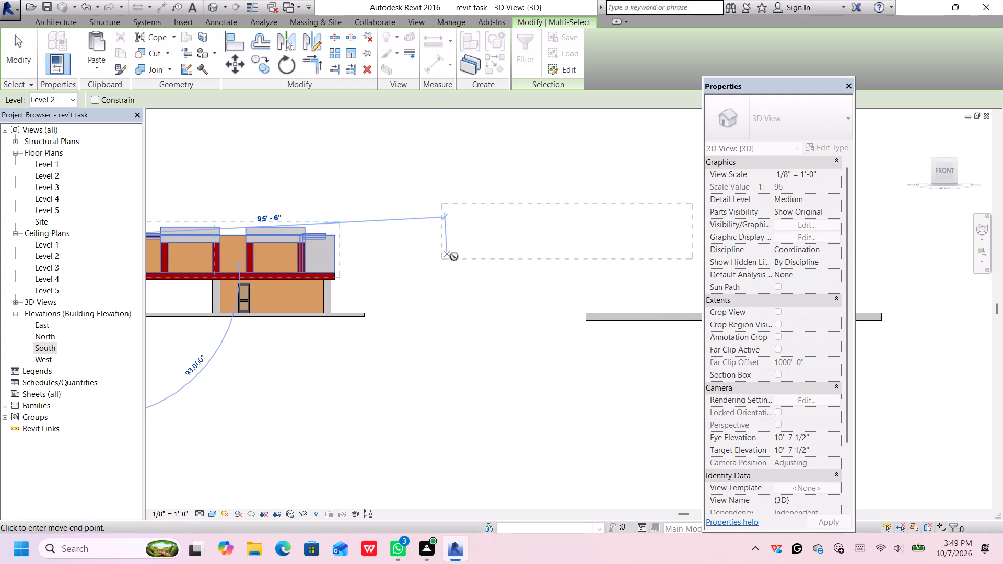
{"action": "left_click", "coordinate": [466, 271]}
{"action": "scroll", "coordinate": [468, 175], "scroll_direction": "down", "scroll_amount": 3}
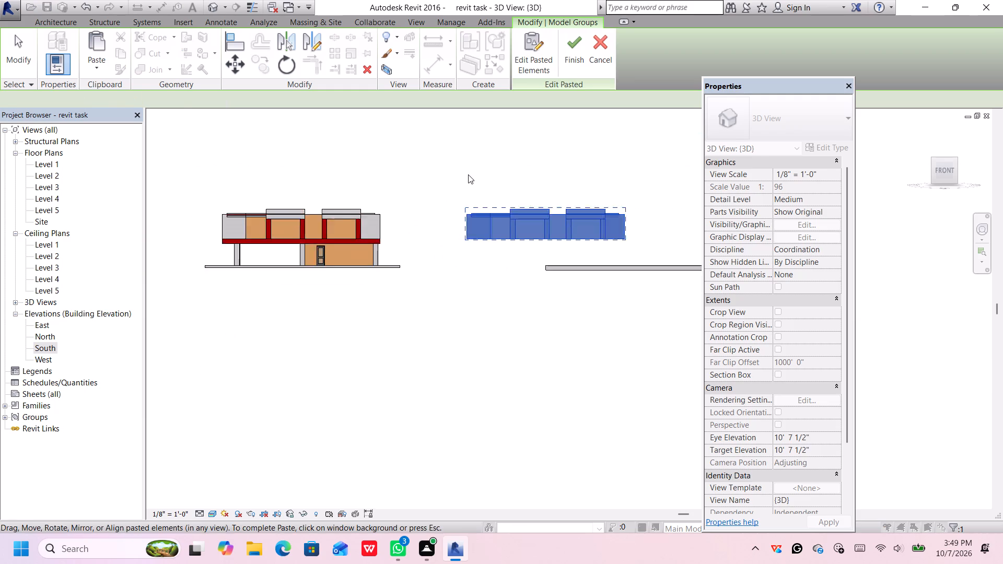
{"action": "scroll", "coordinate": [468, 174], "scroll_direction": "down", "scroll_amount": 2}
{"action": "middle_click_drag", "start_coordinate": [499, 217], "coordinate": [524, 219]}
{"action": "middle_click_drag", "start_coordinate": [411, 214], "coordinate": [447, 250]}
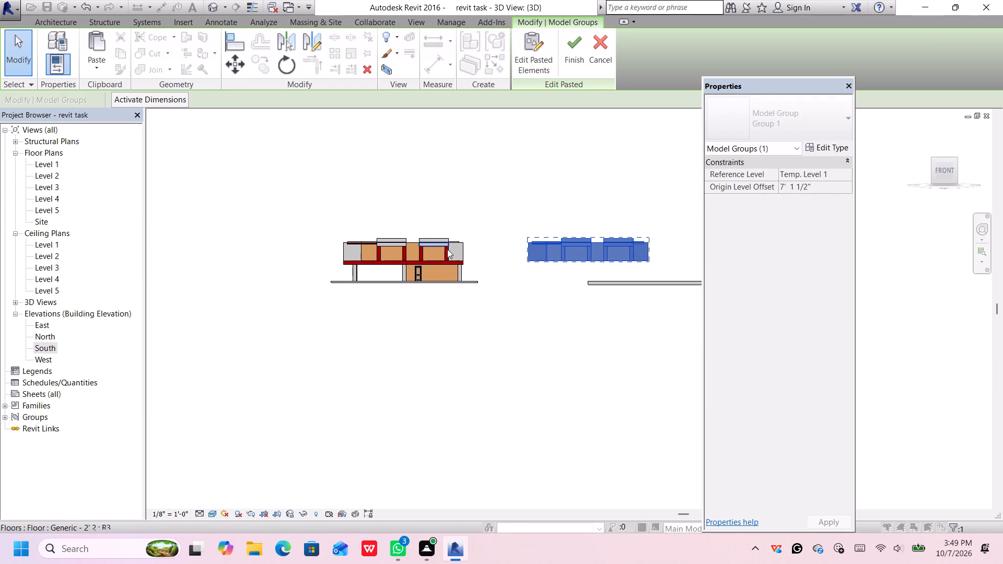
{"action": "left_click", "coordinate": [434, 262]}
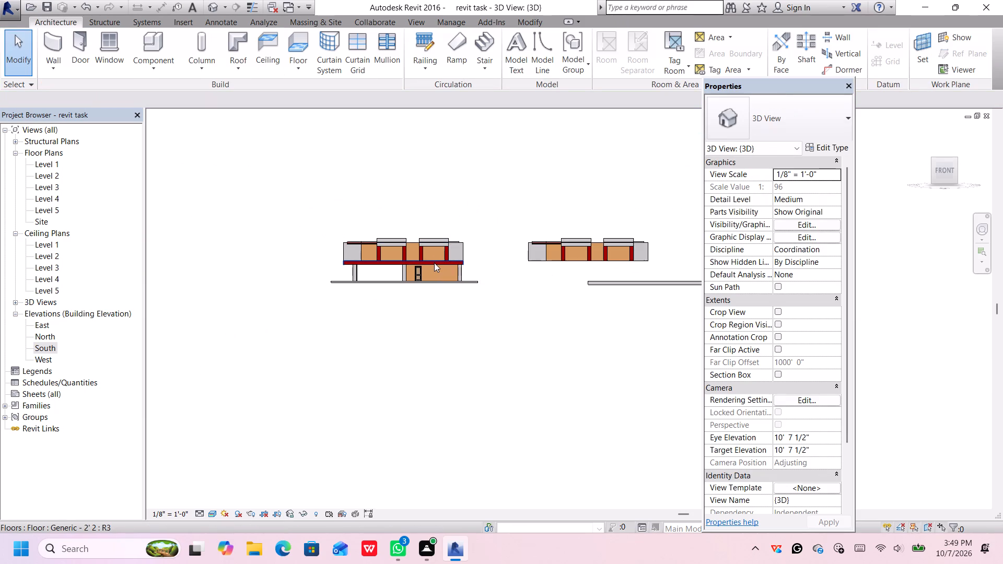
Change the type of the large red Level 2 floor slab to Generic - 2'.
{"action": "scroll", "coordinate": [431, 262], "scroll_direction": "up", "scroll_amount": 6}
{"action": "left_click", "coordinate": [428, 262]}
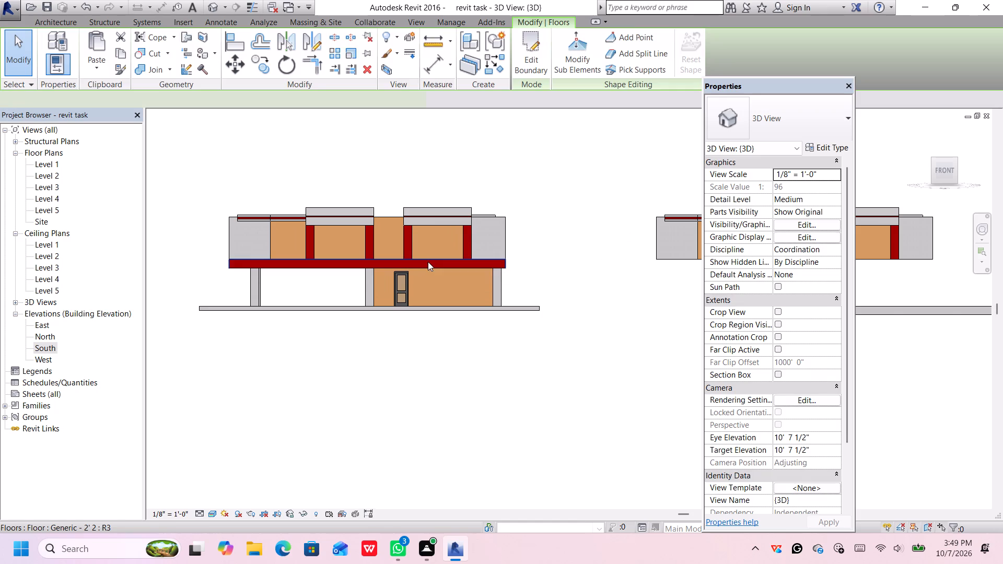
{"action": "left_click", "coordinate": [792, 112]}
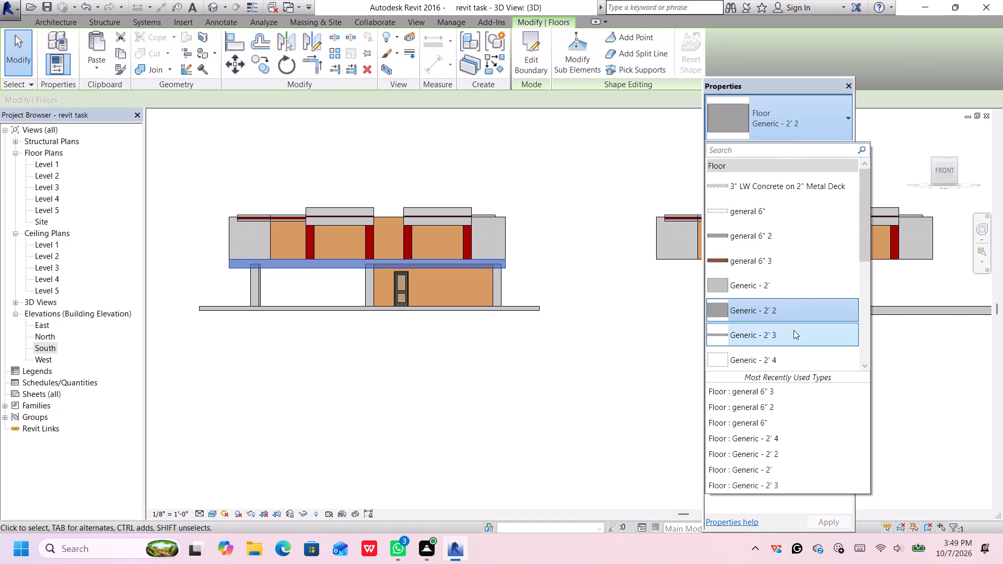
{"action": "scroll", "coordinate": [792, 282], "scroll_direction": "down", "scroll_amount": 1}
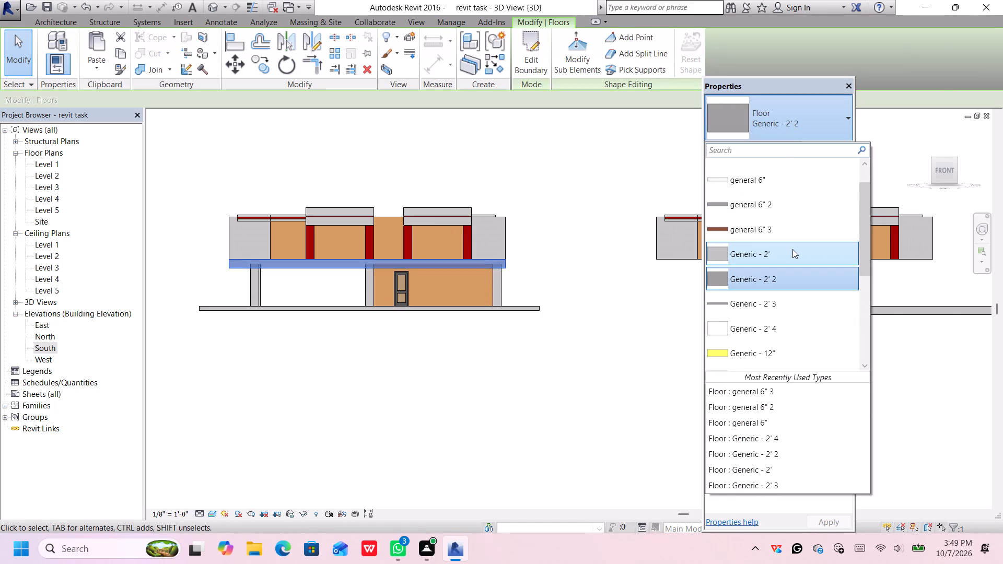
{"action": "left_click", "coordinate": [792, 248]}
{"action": "left_click", "coordinate": [618, 298]}
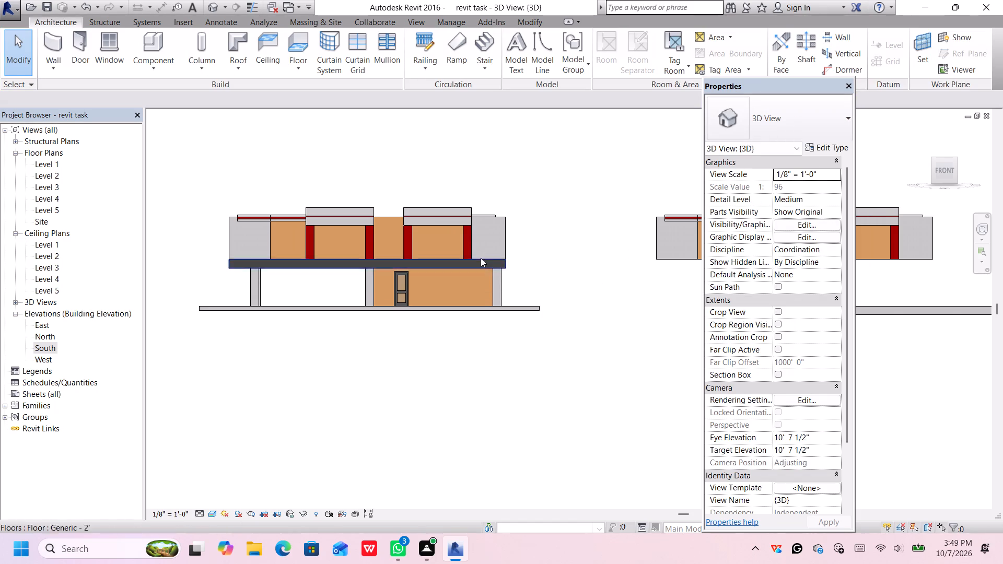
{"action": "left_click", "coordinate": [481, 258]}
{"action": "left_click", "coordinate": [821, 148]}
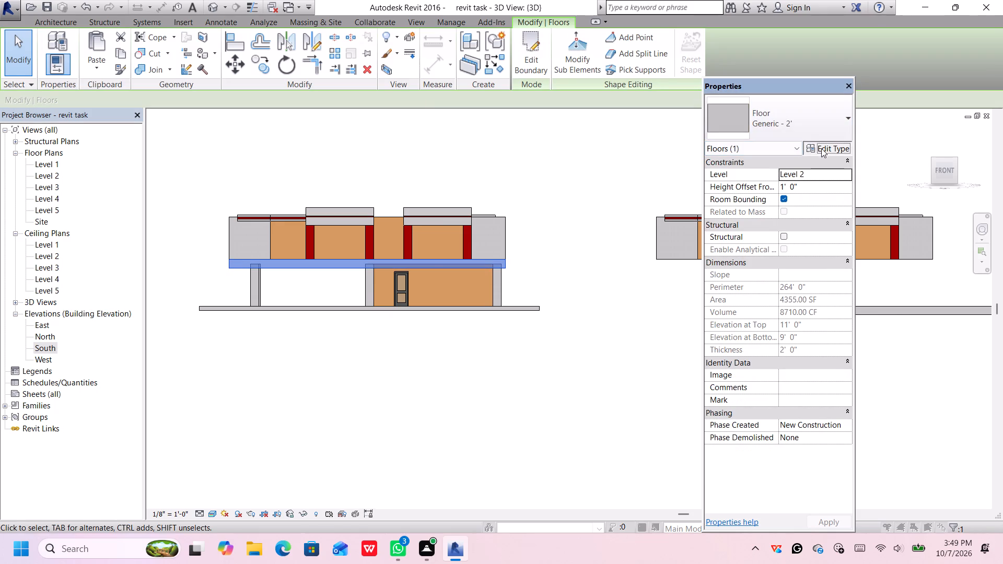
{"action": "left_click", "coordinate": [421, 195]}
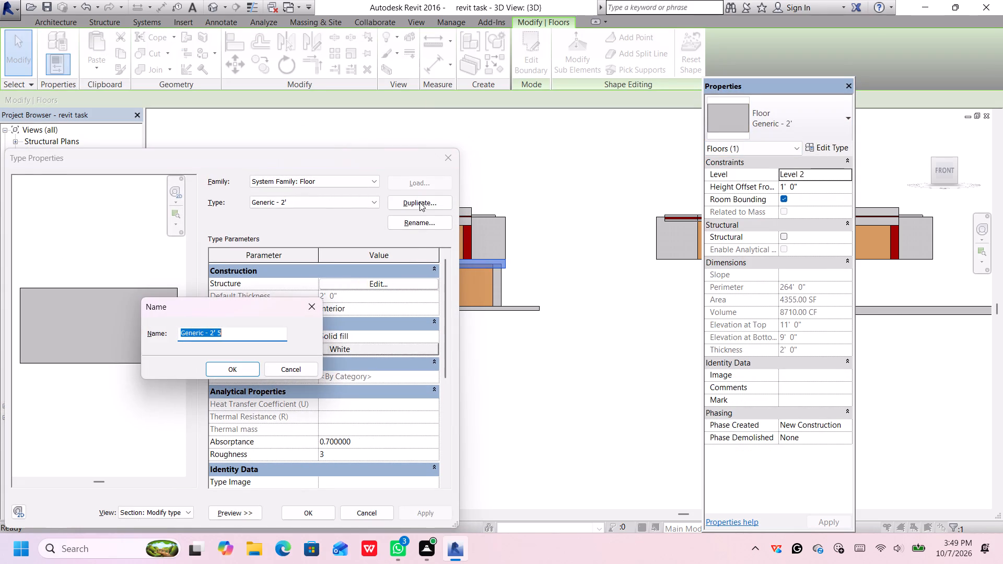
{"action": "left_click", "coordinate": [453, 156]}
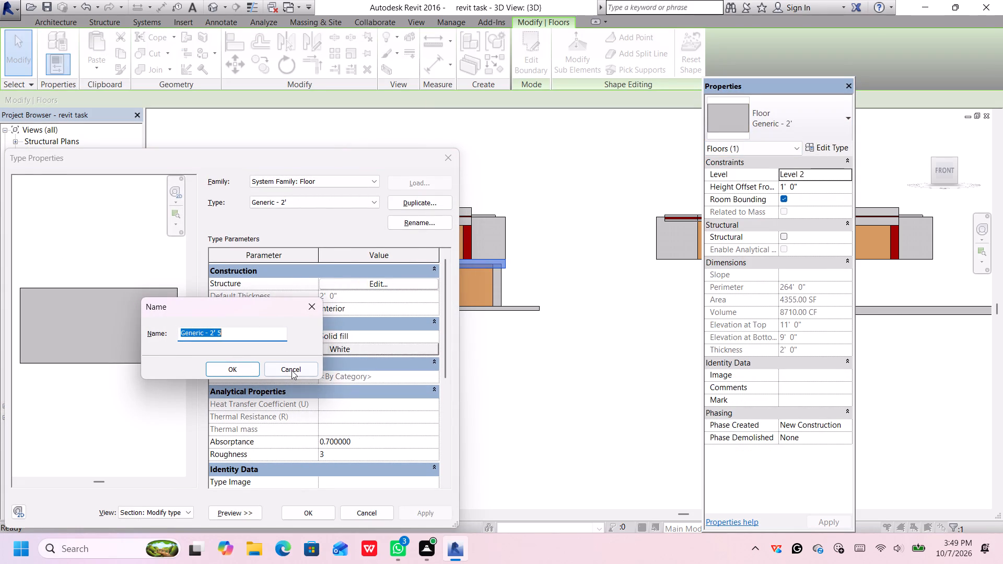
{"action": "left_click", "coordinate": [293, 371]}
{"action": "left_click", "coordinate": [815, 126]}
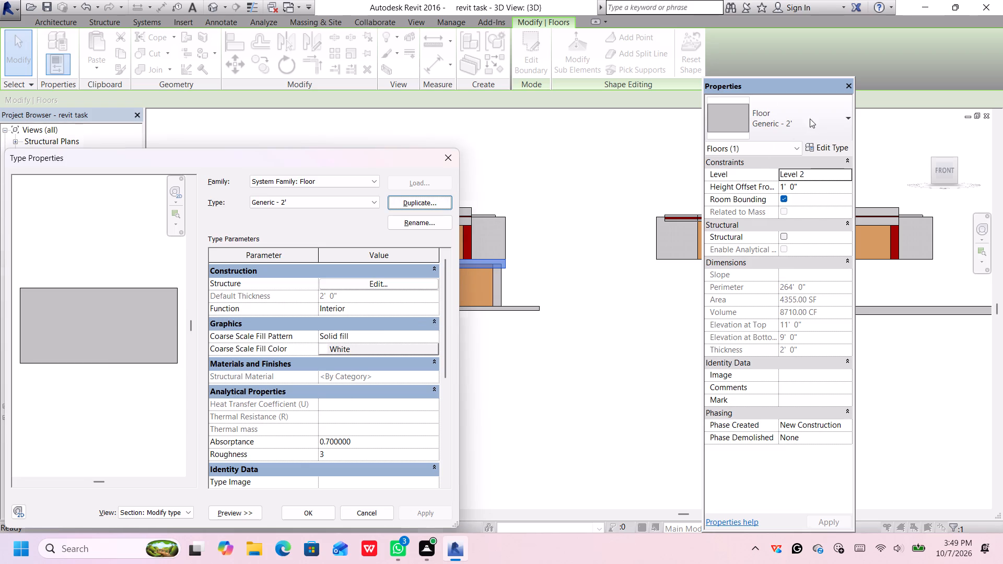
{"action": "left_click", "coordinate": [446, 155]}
Change the selected large Level 2 floor slab's type to Generic - 2' 4.
{"action": "left_click", "coordinate": [750, 132]}
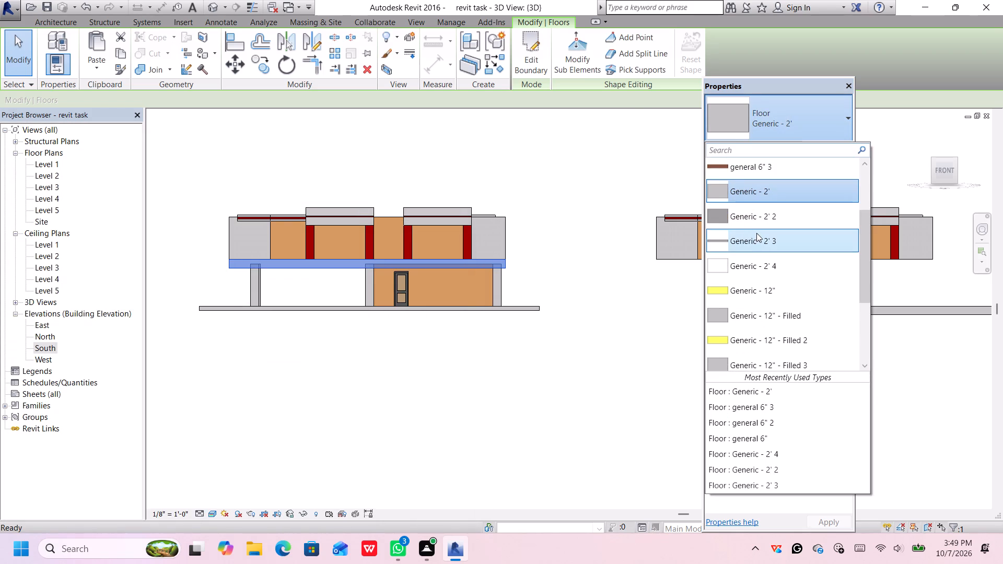
{"action": "left_click", "coordinate": [755, 266]}
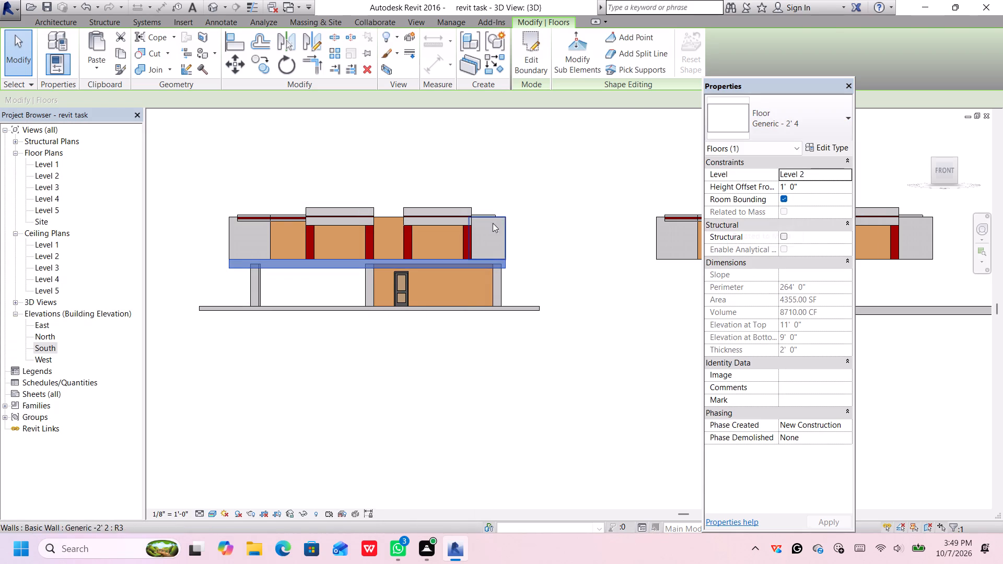
{"action": "left_click", "coordinate": [531, 207]}
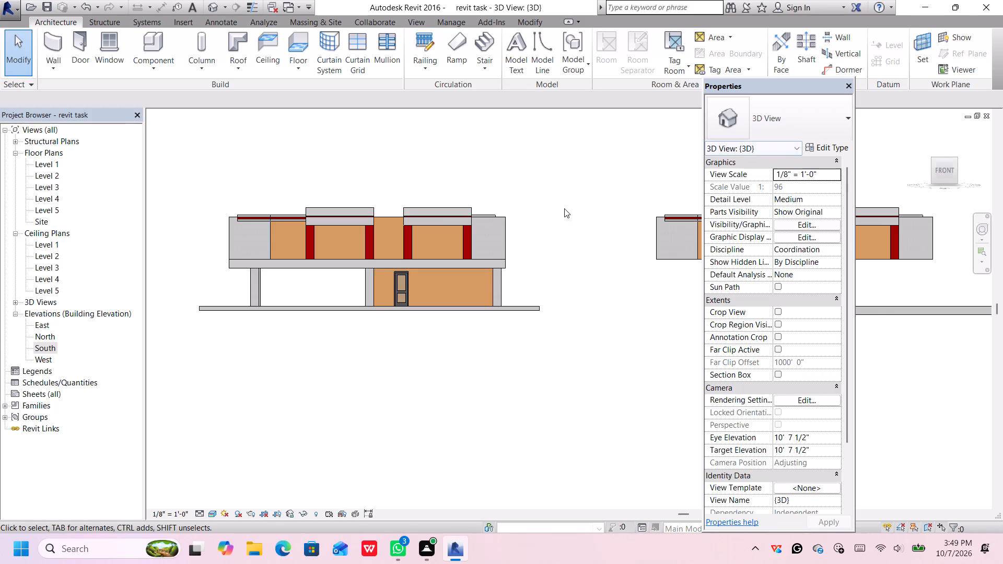
Start placing a door and examine the previews of the Commercial door families in the US Imperial Doors library.
{"action": "middle_click_drag", "start_coordinate": [564, 209], "coordinate": [559, 239]}
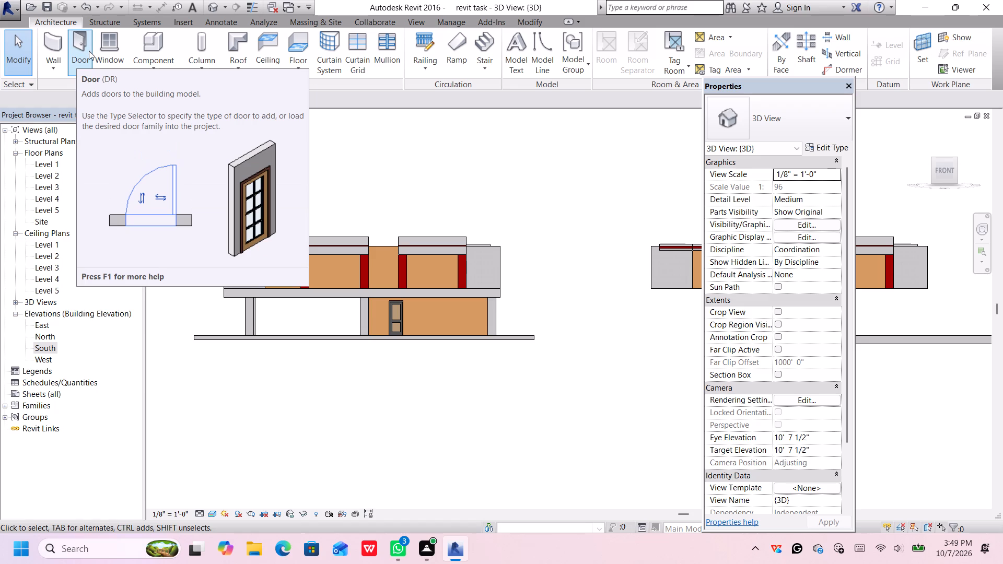
{"action": "scroll", "coordinate": [89, 52], "scroll_direction": "up", "scroll_amount": 1}
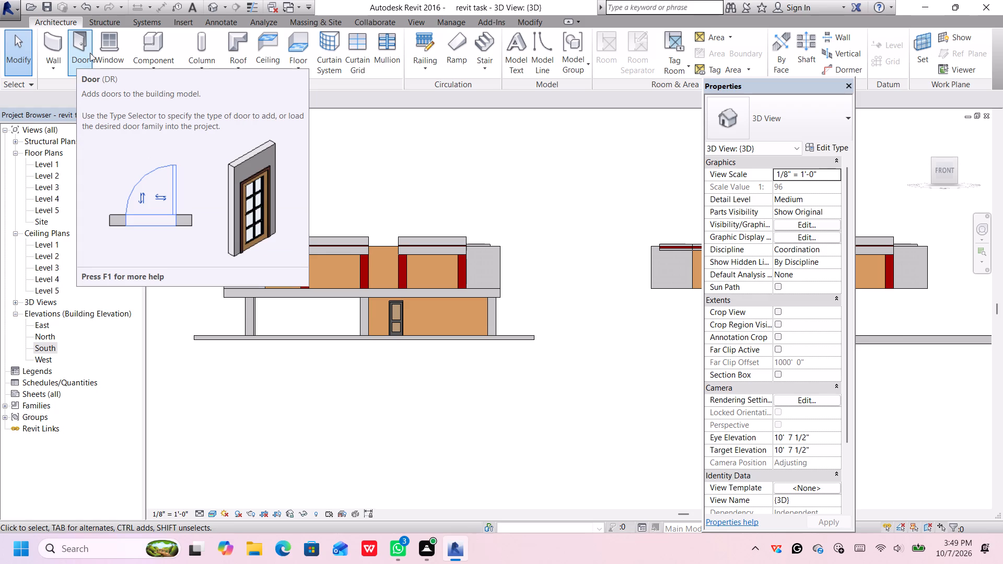
{"action": "left_click", "coordinate": [89, 53]}
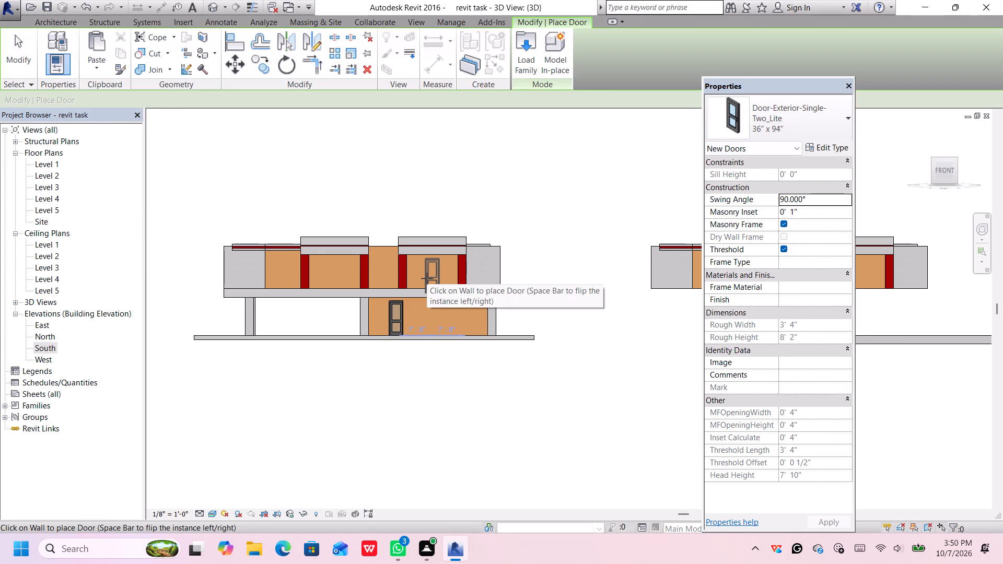
{"action": "left_click", "coordinate": [768, 128]}
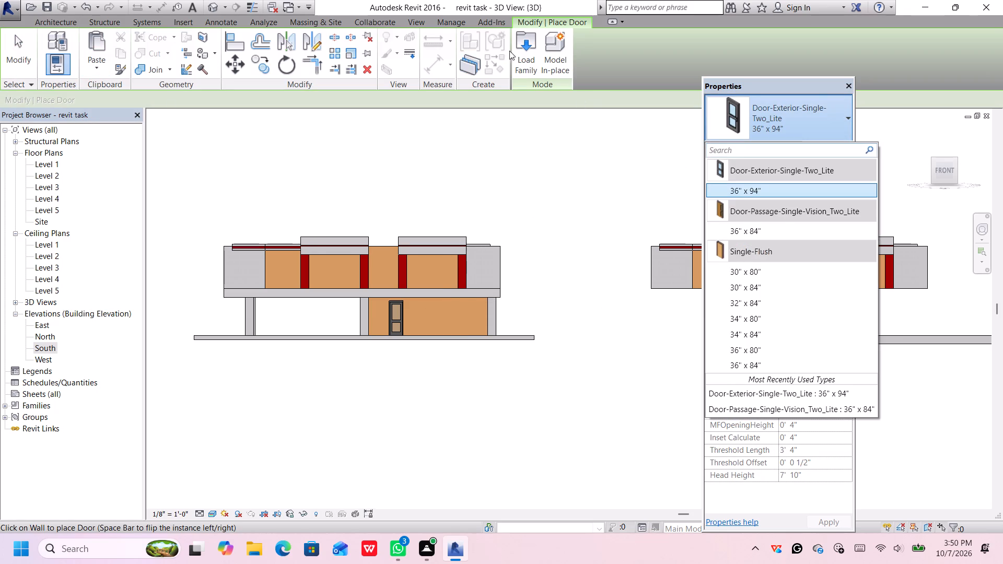
{"action": "left_click", "coordinate": [524, 43]}
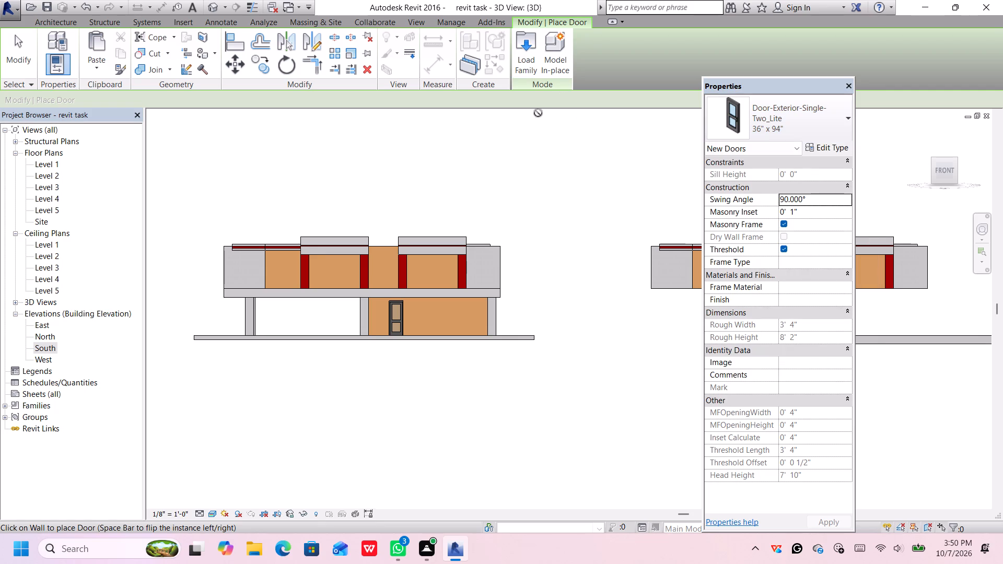
{"action": "left_click", "coordinate": [523, 50]}
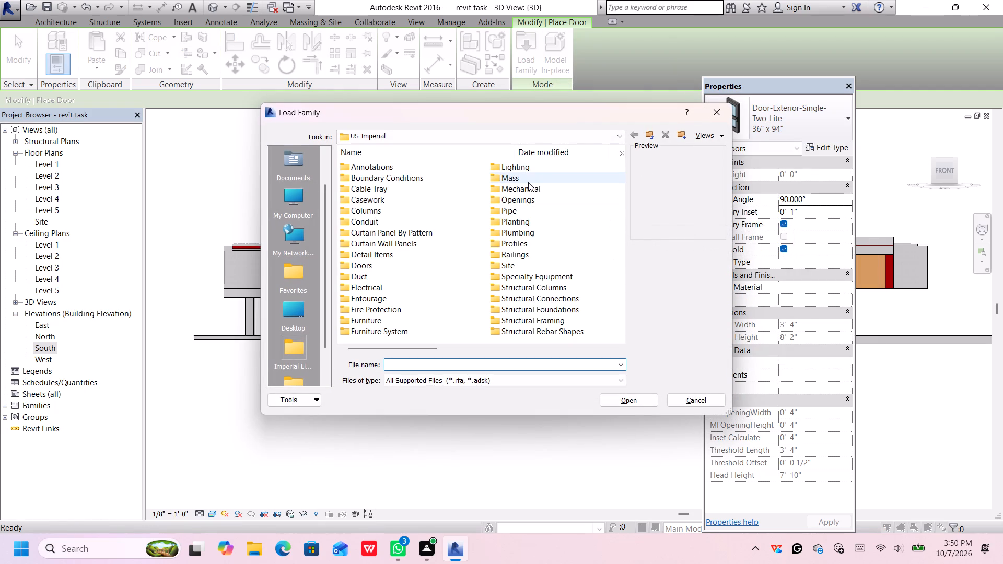
{"action": "left_click", "coordinate": [399, 268]}
{"action": "double_click", "coordinate": [412, 264]}
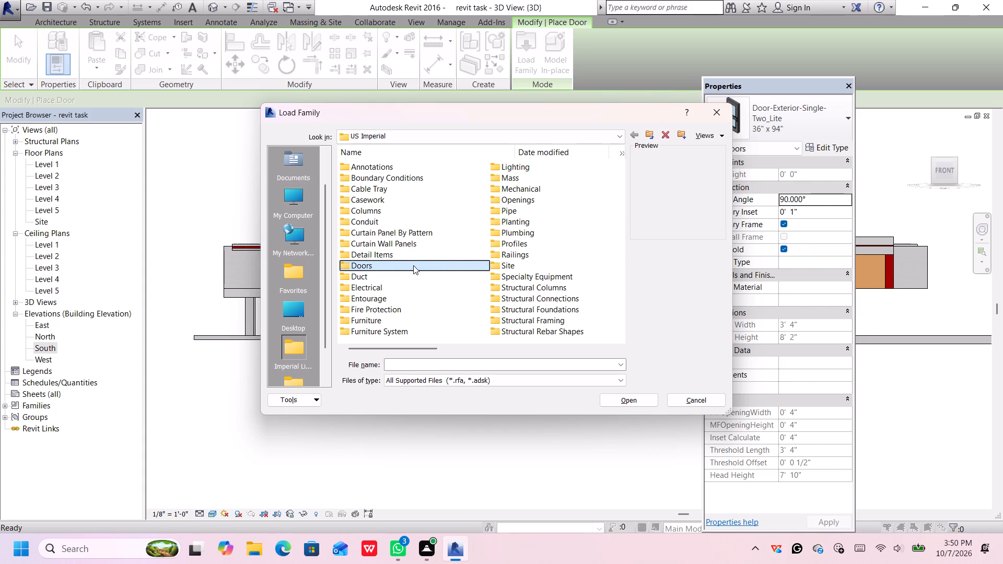
{"action": "left_click", "coordinate": [413, 265]}
{"action": "double_click", "coordinate": [413, 265]}
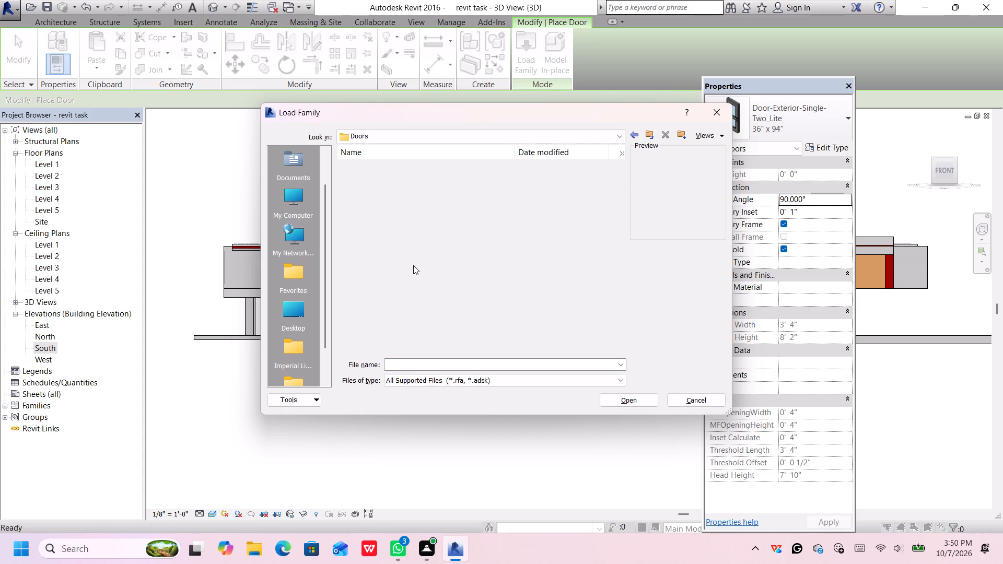
{"action": "left_click", "coordinate": [424, 169]}
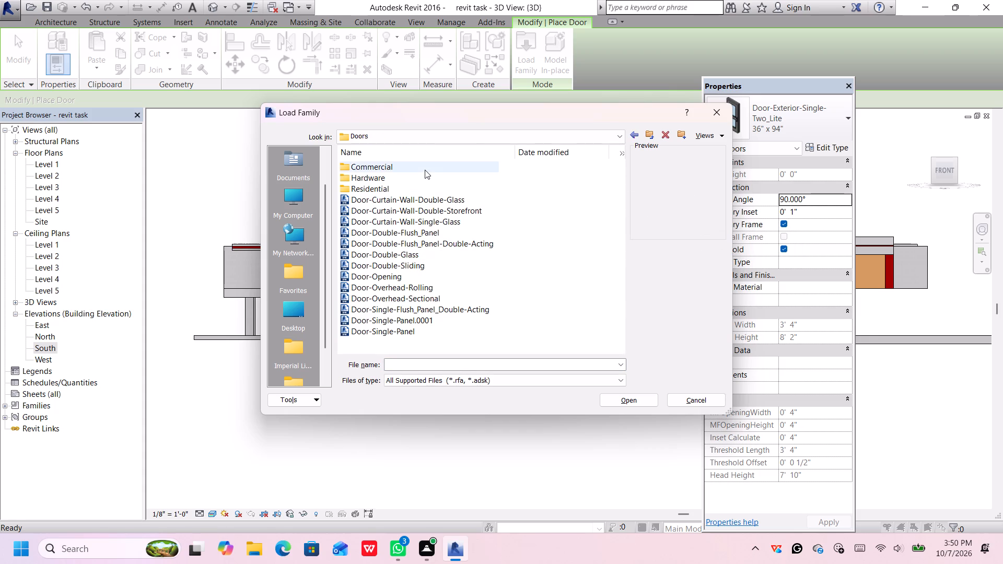
{"action": "double_click", "coordinate": [425, 170]}
{"action": "left_click", "coordinate": [420, 171]}
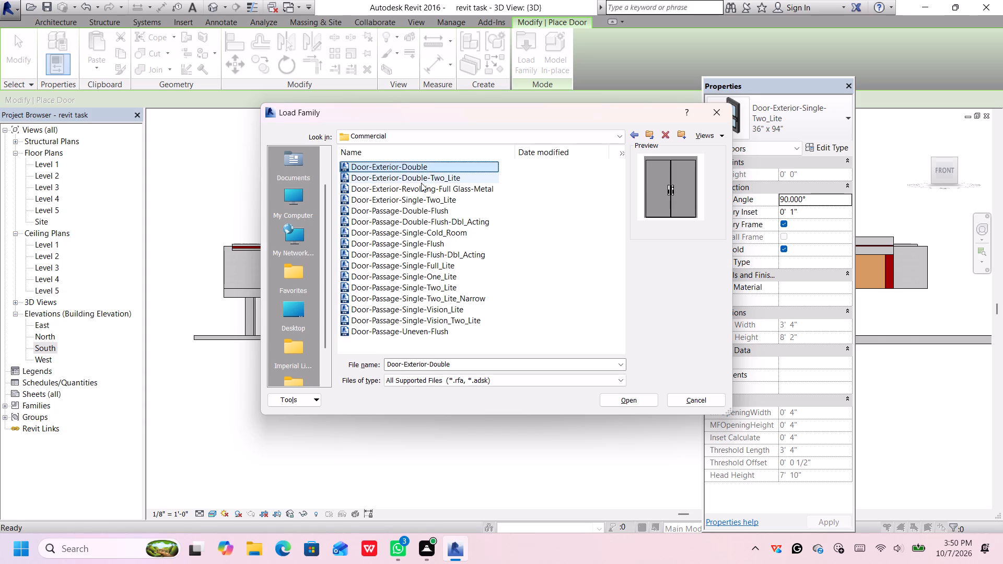
{"action": "left_click", "coordinate": [421, 183]}
{"action": "left_click", "coordinate": [419, 194]}
{"action": "left_click", "coordinate": [419, 204]}
{"action": "left_click", "coordinate": [422, 216]}
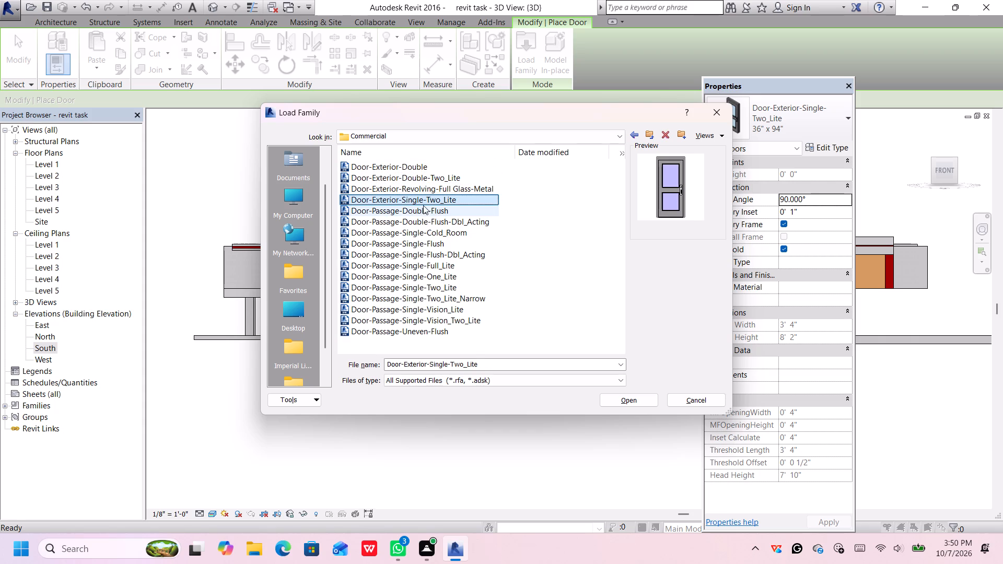
{"action": "left_click", "coordinate": [424, 205]}
{"action": "left_click", "coordinate": [423, 222]}
{"action": "left_click", "coordinate": [421, 235]}
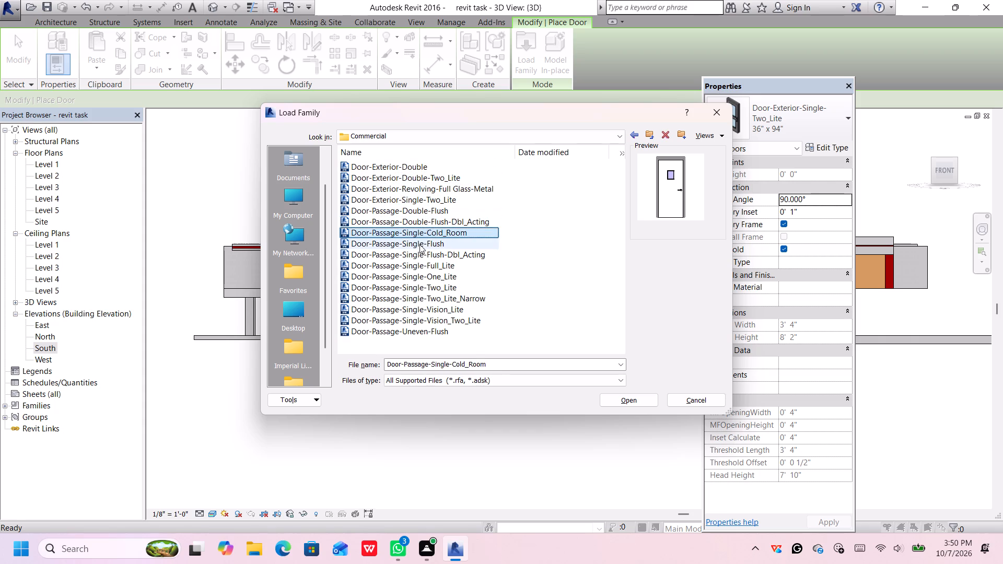
{"action": "left_click", "coordinate": [419, 244]}
{"action": "left_click", "coordinate": [415, 255]}
{"action": "left_click", "coordinate": [416, 265]}
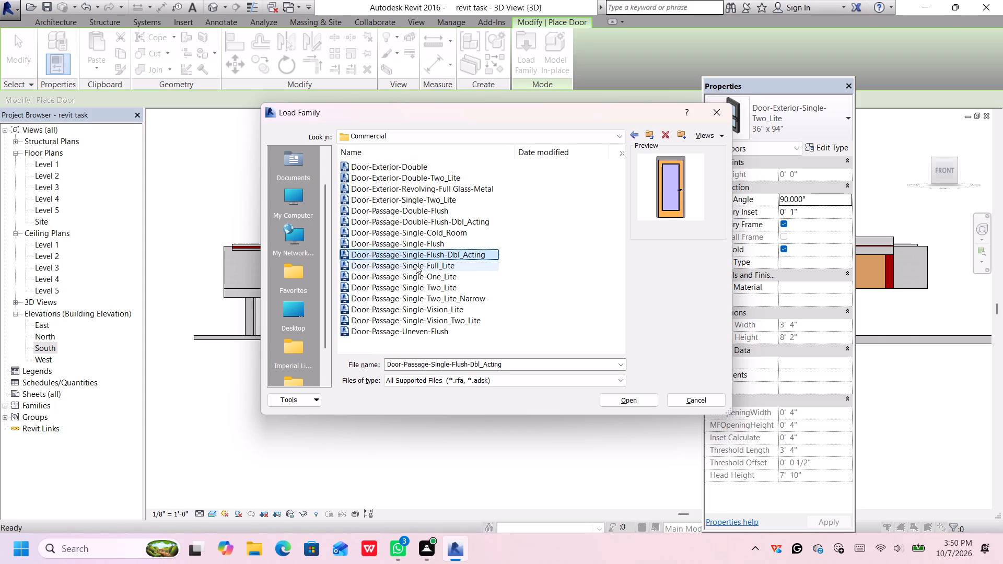
{"action": "left_click", "coordinate": [414, 275]}
{"action": "left_click", "coordinate": [407, 289]}
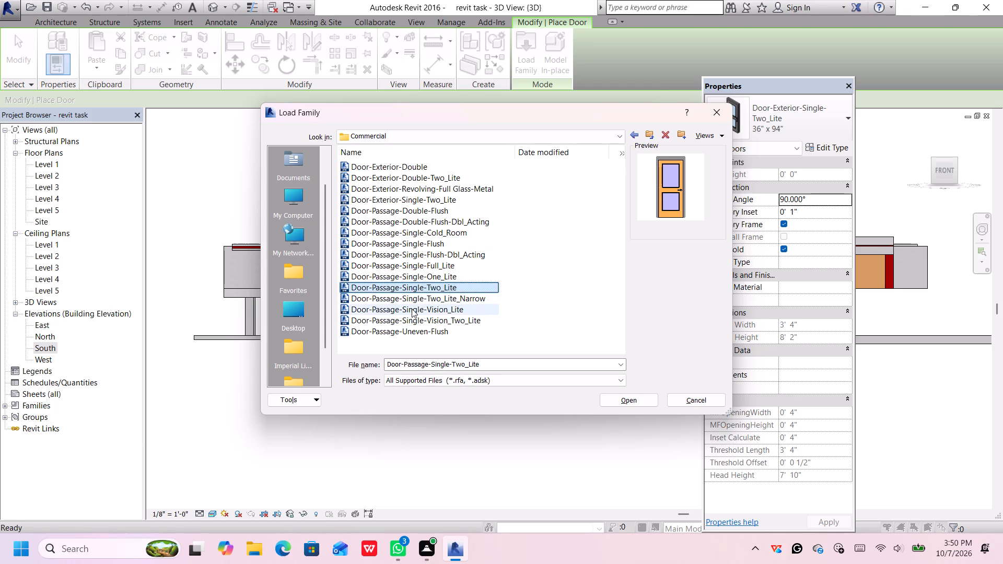
{"action": "left_click", "coordinate": [412, 309]}
{"action": "left_click", "coordinate": [413, 316]}
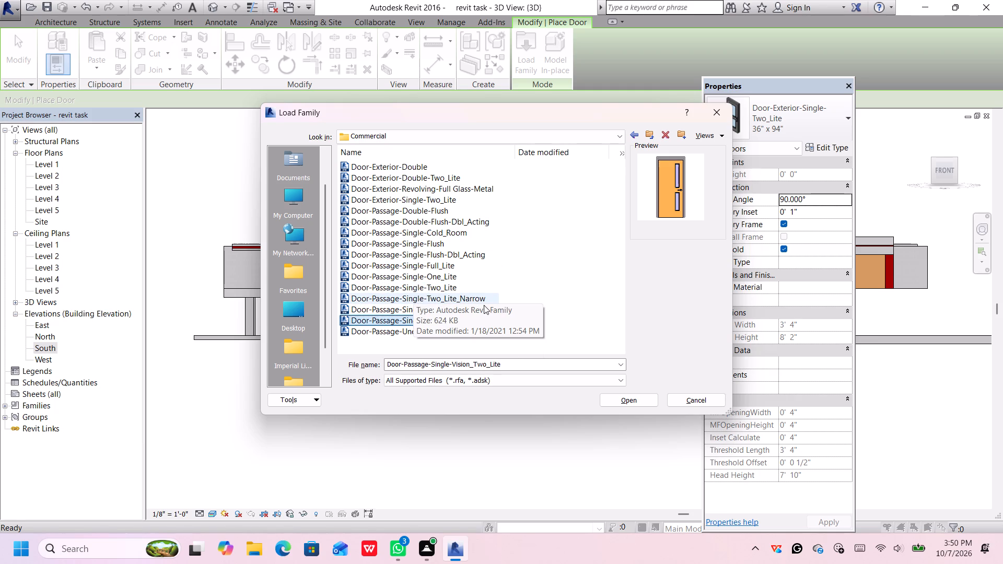
{"action": "left_click", "coordinate": [403, 306]}
{"action": "left_click", "coordinate": [418, 297]}
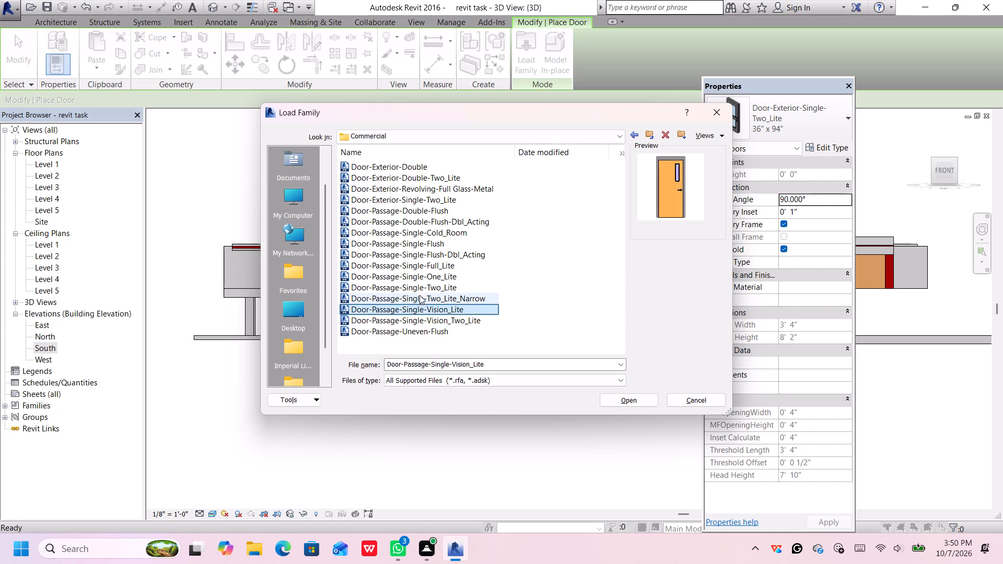
{"action": "left_click", "coordinate": [419, 279]}
{"action": "left_click", "coordinate": [425, 295]}
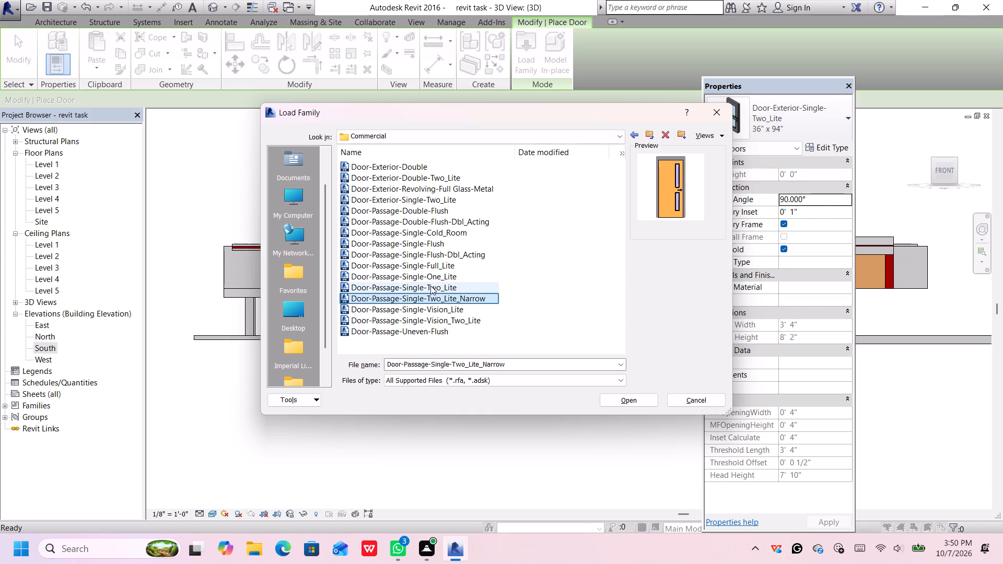
{"action": "left_click", "coordinate": [431, 285]}
{"action": "left_click", "coordinate": [434, 278]}
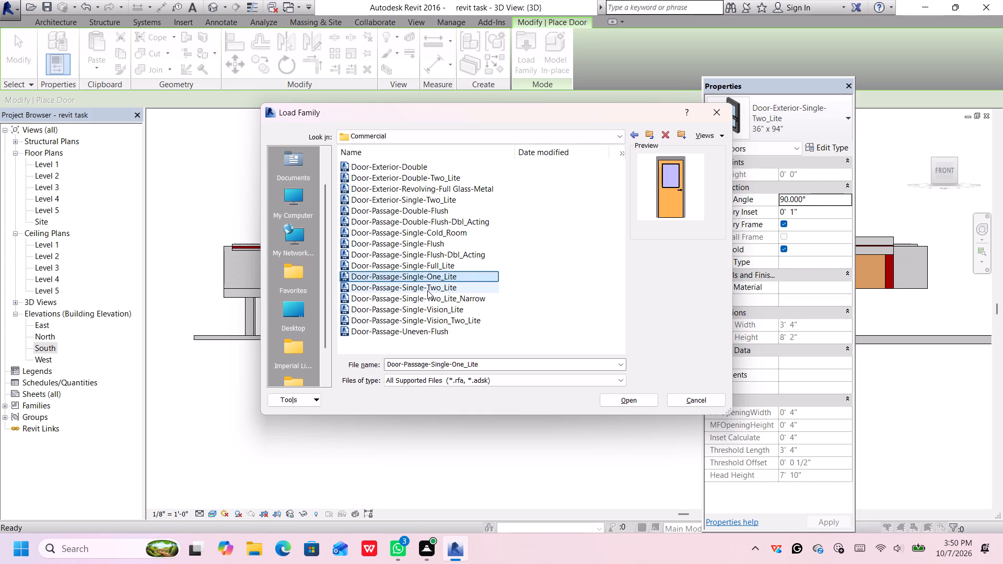
{"action": "left_click_drag", "start_coordinate": [427, 290], "coordinate": [429, 297]}
{"action": "left_click", "coordinate": [428, 312]}
Load the Door-Passage-Single-Vision_Two_Lite family with its 48" x 84" type.
{"action": "left_click", "coordinate": [428, 319]}
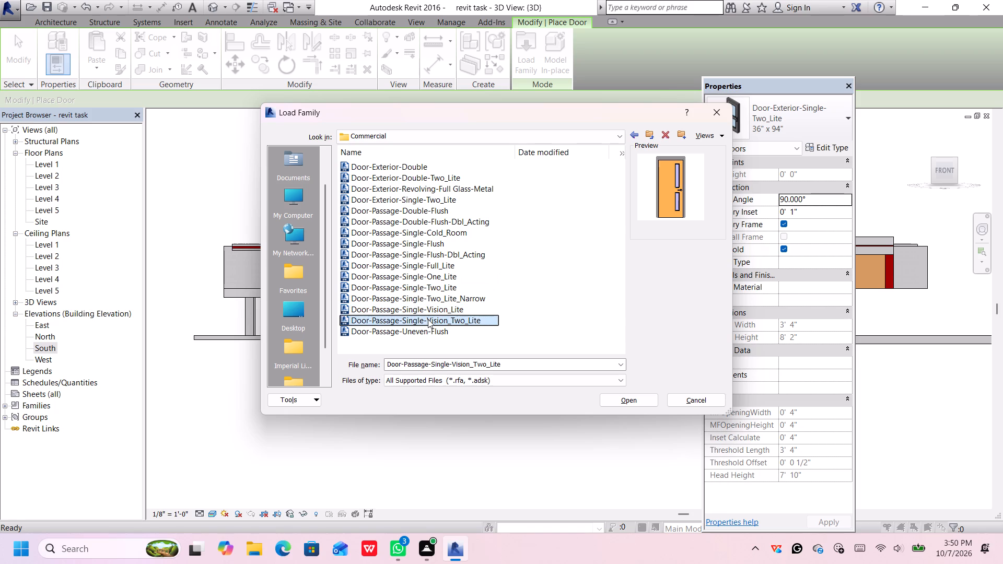
{"action": "left_click", "coordinate": [609, 400]}
{"action": "scroll", "coordinate": [469, 294], "scroll_direction": "down", "scroll_amount": 1}
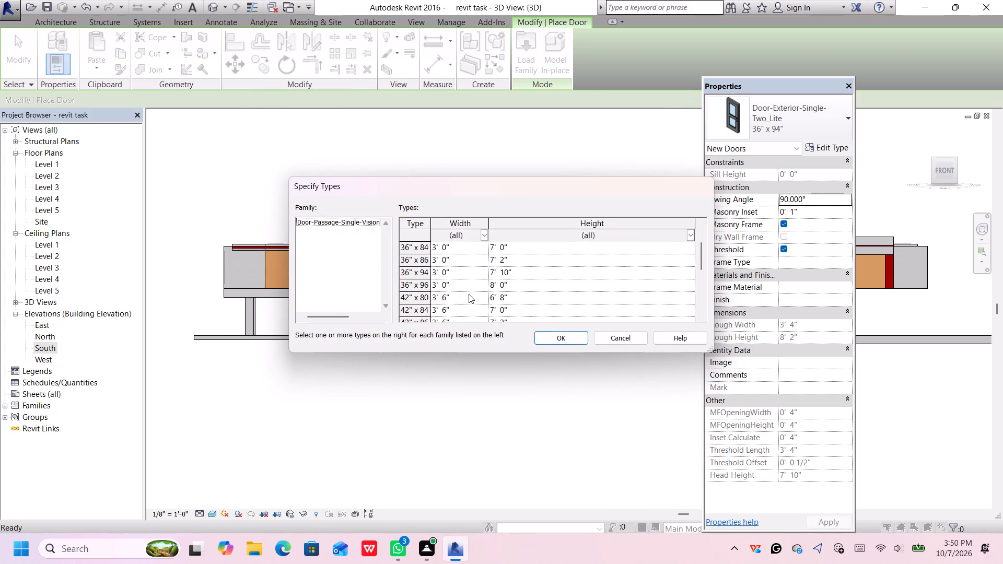
{"action": "scroll", "coordinate": [469, 294], "scroll_direction": "down", "scroll_amount": 2}
{"action": "left_click", "coordinate": [463, 299]}
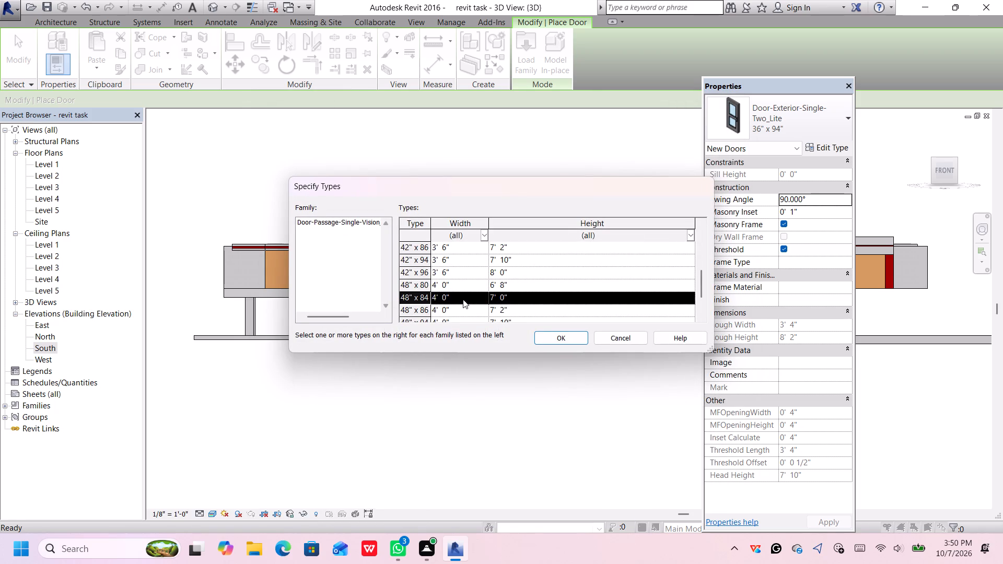
{"action": "left_click", "coordinate": [561, 340]}
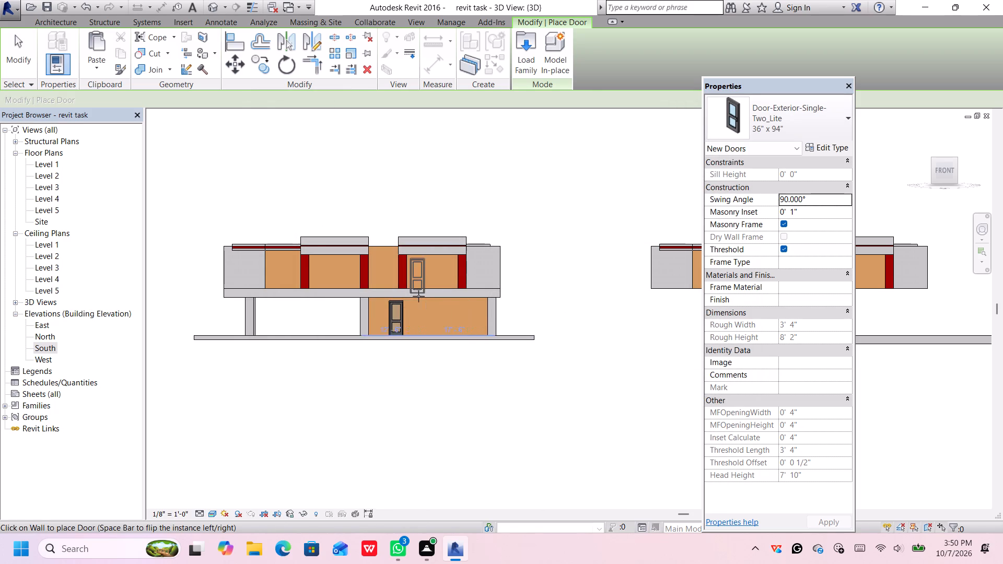
Place a 36" x 94" Door-Exterior-Single-Two_Lite in the upper storey's leftmost tan wall, about 2' 0" from the first red pier.
{"action": "scroll", "coordinate": [429, 274], "scroll_direction": "up", "scroll_amount": 1}
{"action": "scroll", "coordinate": [429, 274], "scroll_direction": "down", "scroll_amount": 1}
{"action": "scroll", "coordinate": [429, 274], "scroll_direction": "up", "scroll_amount": 2}
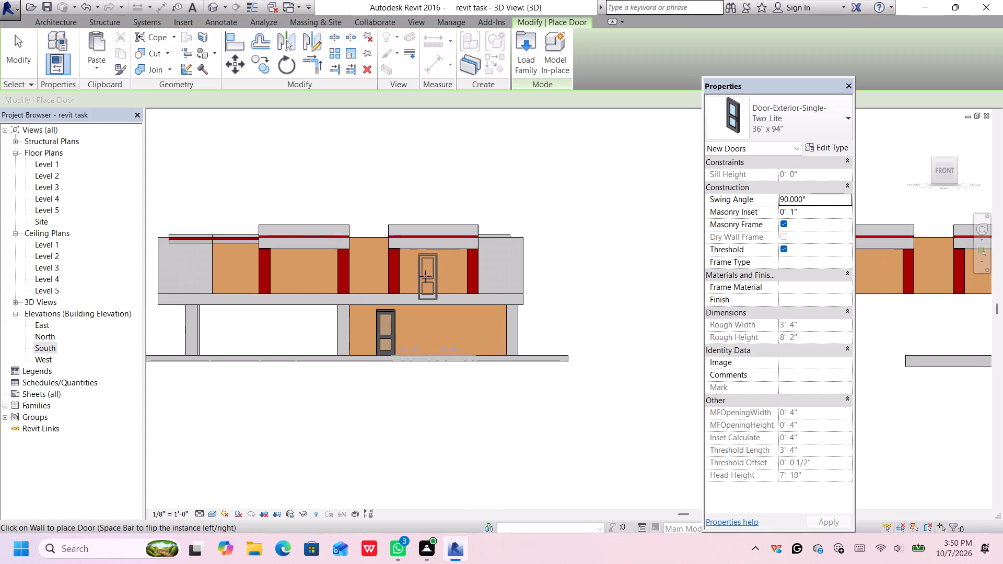
{"action": "scroll", "coordinate": [425, 276], "scroll_direction": "up", "scroll_amount": 3}
{"action": "scroll", "coordinate": [425, 276], "scroll_direction": "down", "scroll_amount": 3}
{"action": "middle_click_drag", "start_coordinate": [426, 278], "coordinate": [564, 326]}
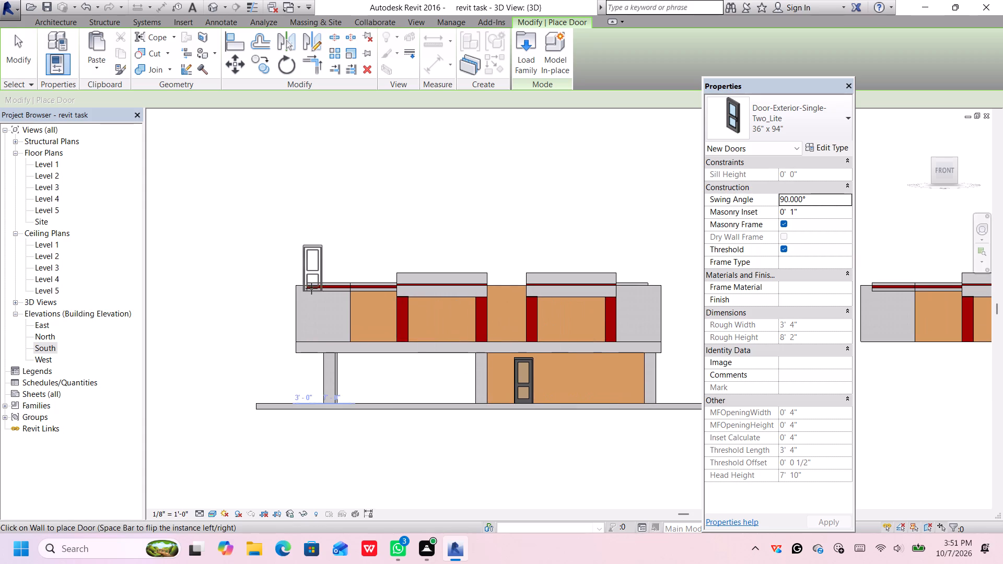
{"action": "scroll", "coordinate": [364, 315], "scroll_direction": "up", "scroll_amount": 3}
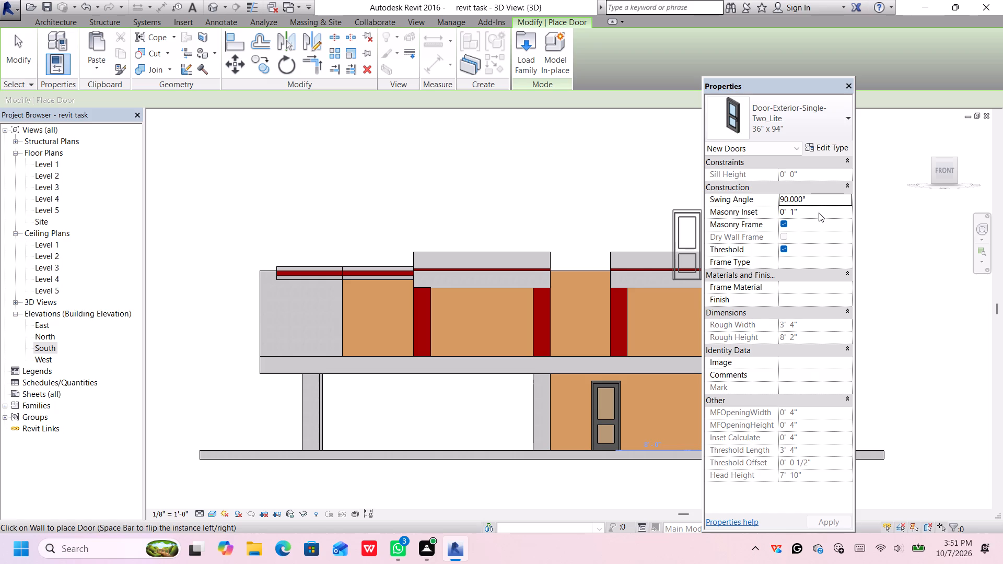
{"action": "left_click", "coordinate": [395, 323]}
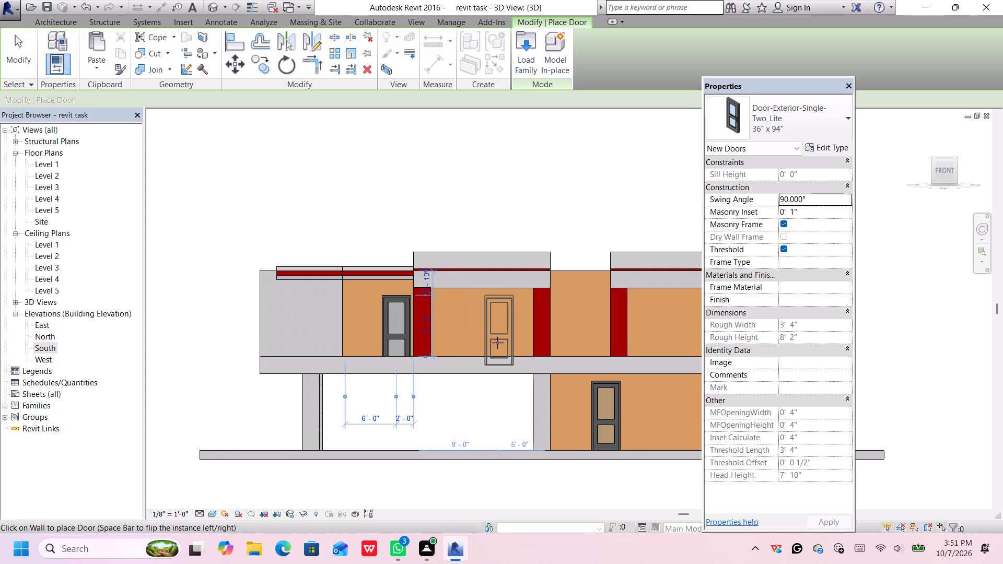
Place a second 36" x 94" Door-Exterior-Single-Two_Lite in the upper storey's right-hand bay, about 3' 6" from its outer red pier, and end door placement.
{"action": "middle_click_drag", "start_coordinate": [696, 334], "coordinate": [529, 338]}
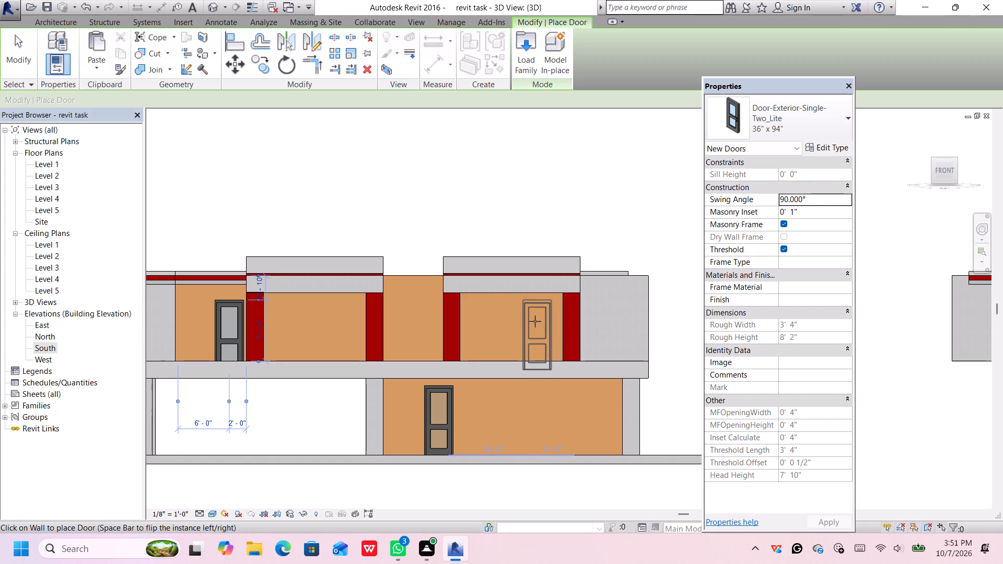
{"action": "left_click", "coordinate": [542, 309]}
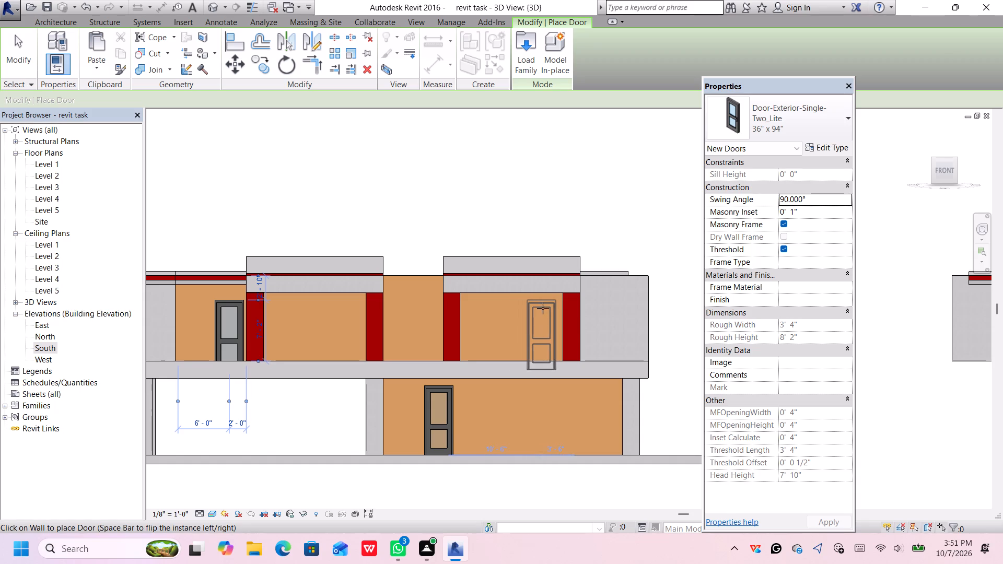
{"action": "scroll", "coordinate": [395, 378], "scroll_direction": "down", "scroll_amount": 1}
{"action": "middle_click_drag", "start_coordinate": [395, 377], "coordinate": [400, 378]}
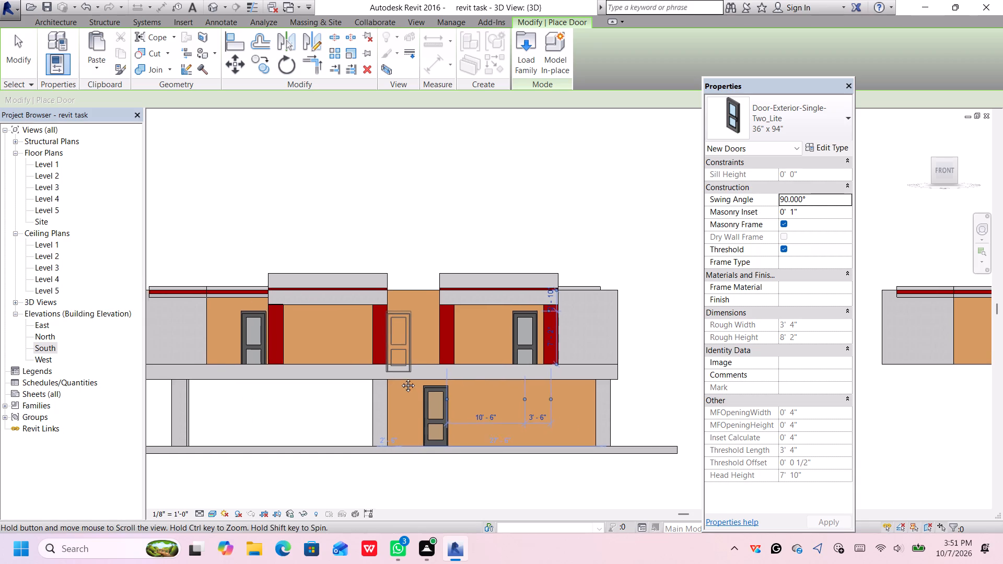
{"action": "middle_click_drag", "start_coordinate": [400, 378], "coordinate": [457, 364]}
{"action": "scroll", "coordinate": [452, 325], "scroll_direction": "up", "scroll_amount": 4}
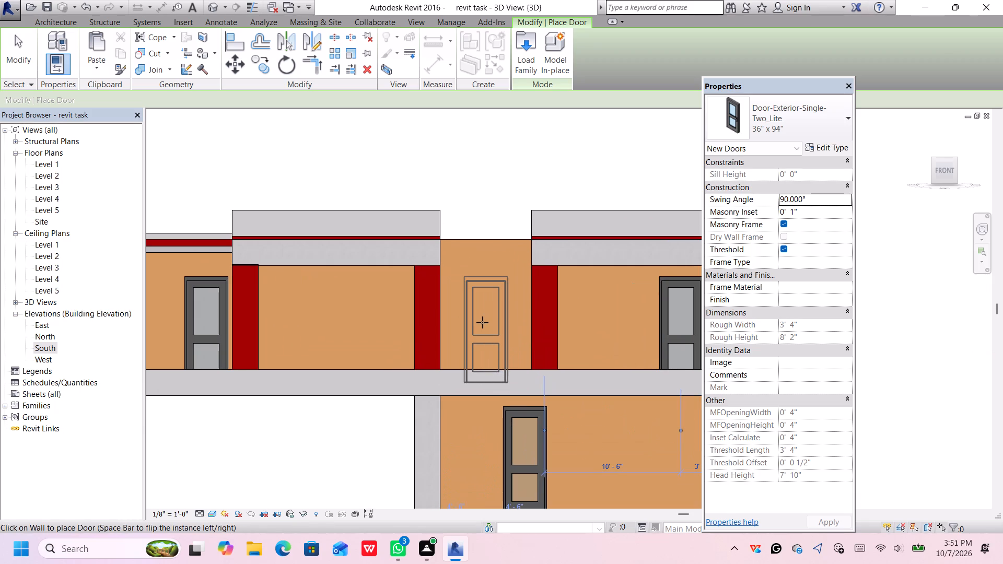
{"action": "key", "text": "space"}
{"action": "scroll", "coordinate": [431, 332], "scroll_direction": "down", "scroll_amount": 5}
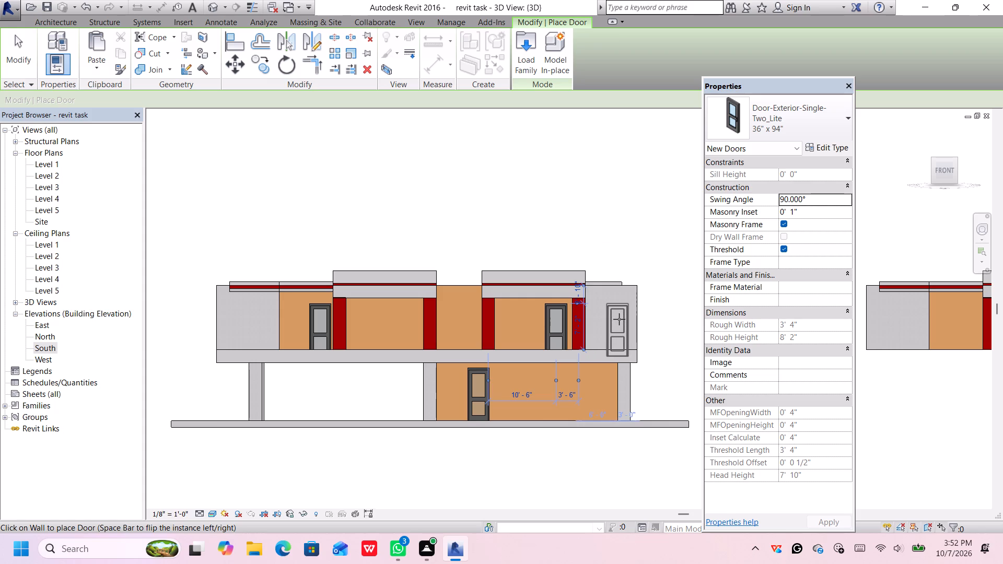
{"action": "key", "text": "Escape"}
{"action": "key", "text": "Escape"}
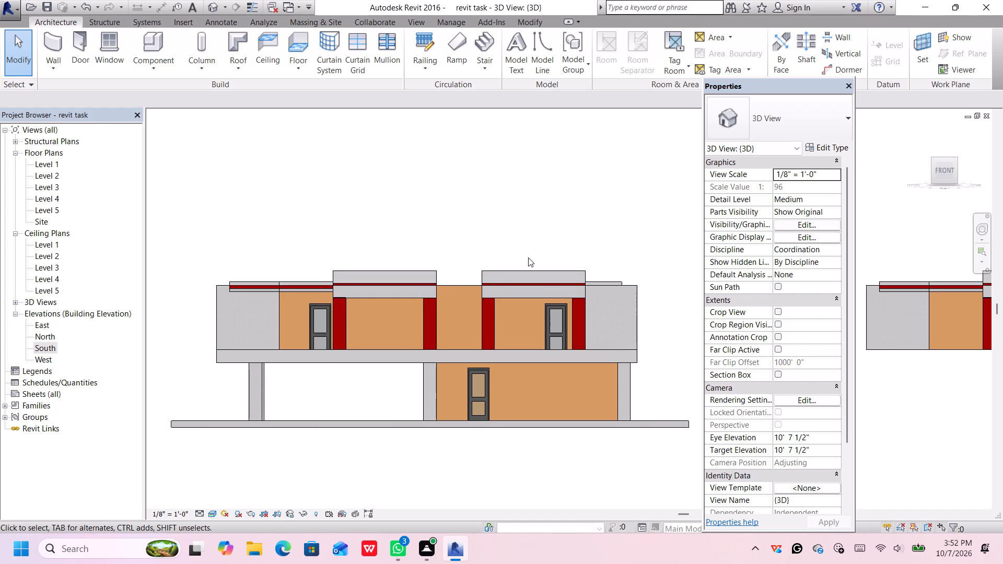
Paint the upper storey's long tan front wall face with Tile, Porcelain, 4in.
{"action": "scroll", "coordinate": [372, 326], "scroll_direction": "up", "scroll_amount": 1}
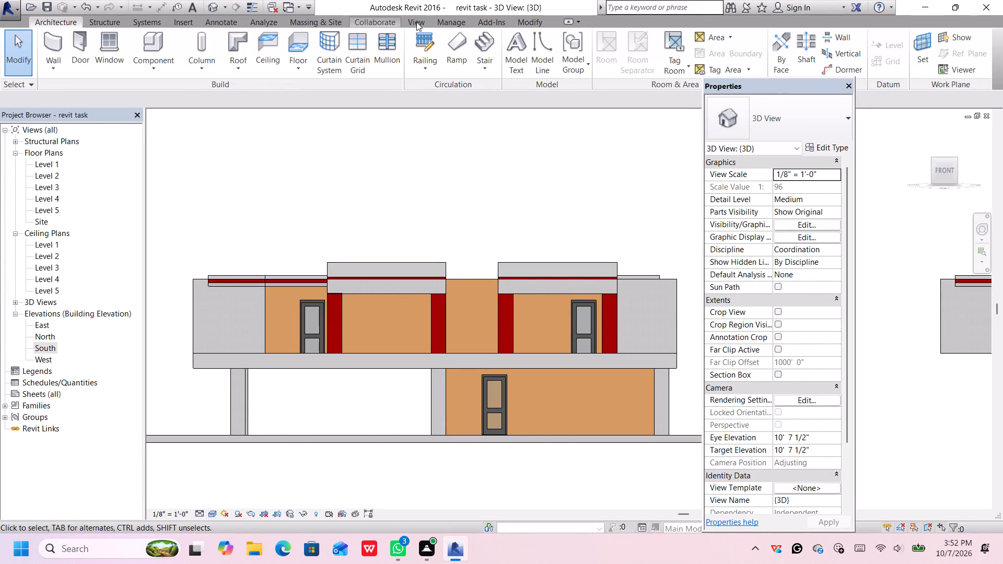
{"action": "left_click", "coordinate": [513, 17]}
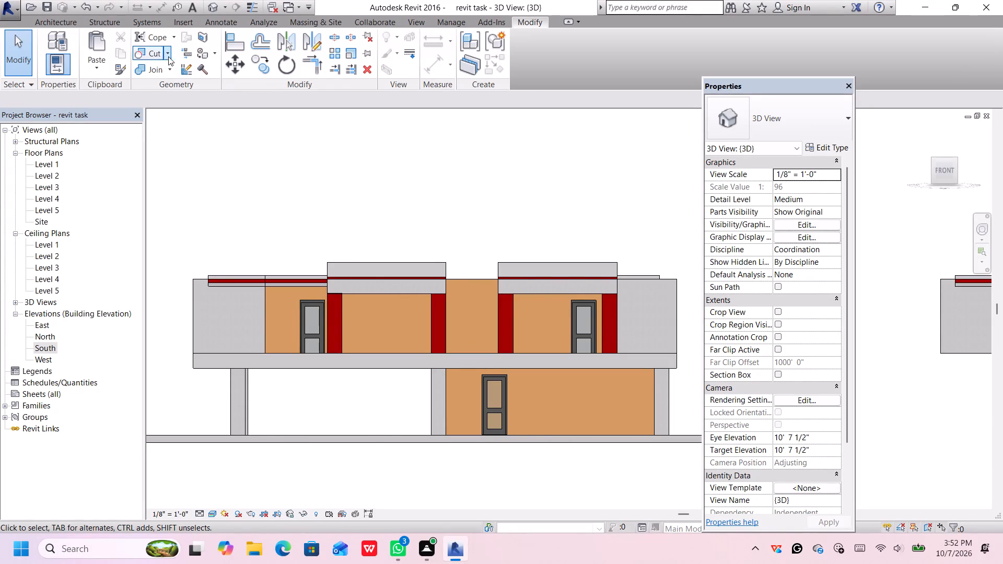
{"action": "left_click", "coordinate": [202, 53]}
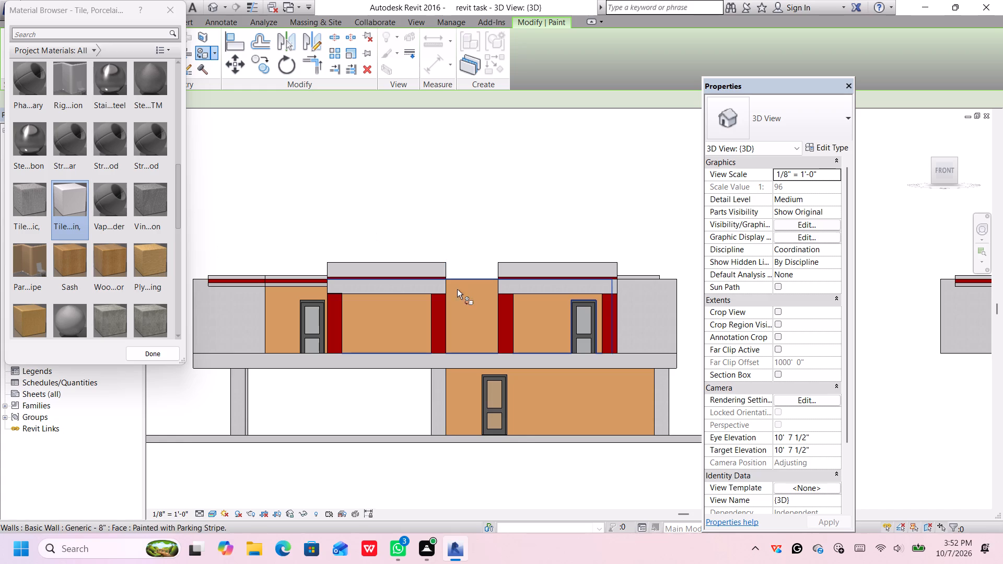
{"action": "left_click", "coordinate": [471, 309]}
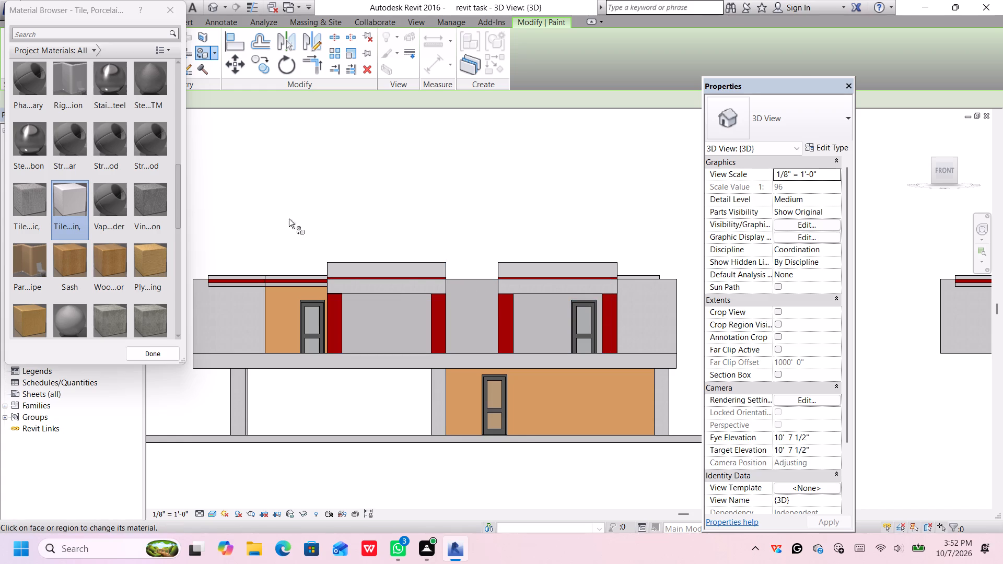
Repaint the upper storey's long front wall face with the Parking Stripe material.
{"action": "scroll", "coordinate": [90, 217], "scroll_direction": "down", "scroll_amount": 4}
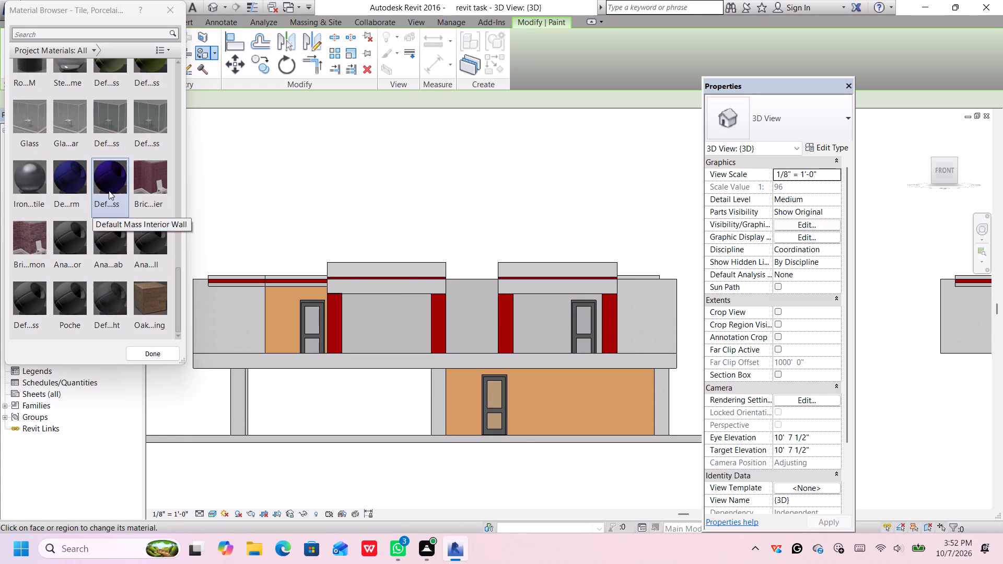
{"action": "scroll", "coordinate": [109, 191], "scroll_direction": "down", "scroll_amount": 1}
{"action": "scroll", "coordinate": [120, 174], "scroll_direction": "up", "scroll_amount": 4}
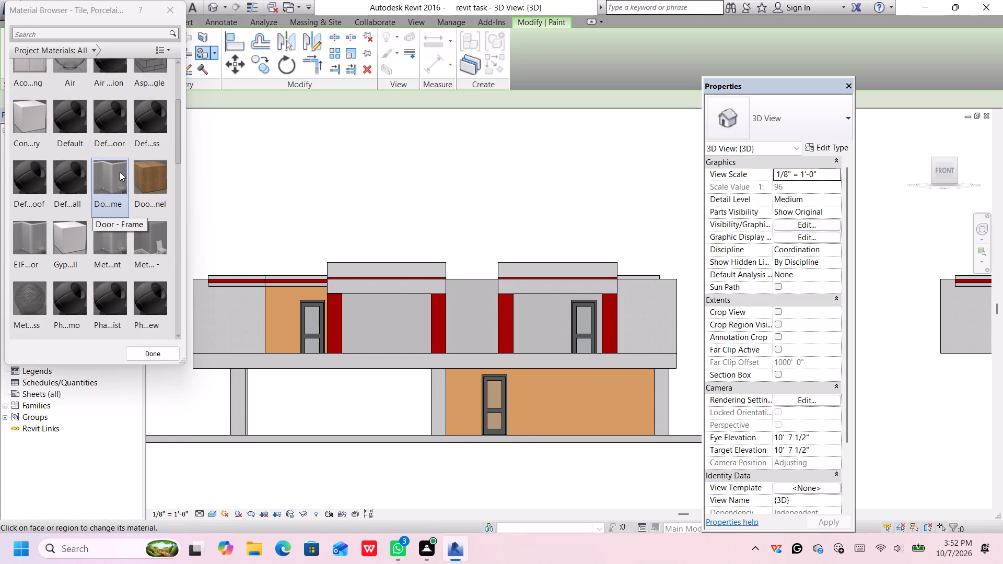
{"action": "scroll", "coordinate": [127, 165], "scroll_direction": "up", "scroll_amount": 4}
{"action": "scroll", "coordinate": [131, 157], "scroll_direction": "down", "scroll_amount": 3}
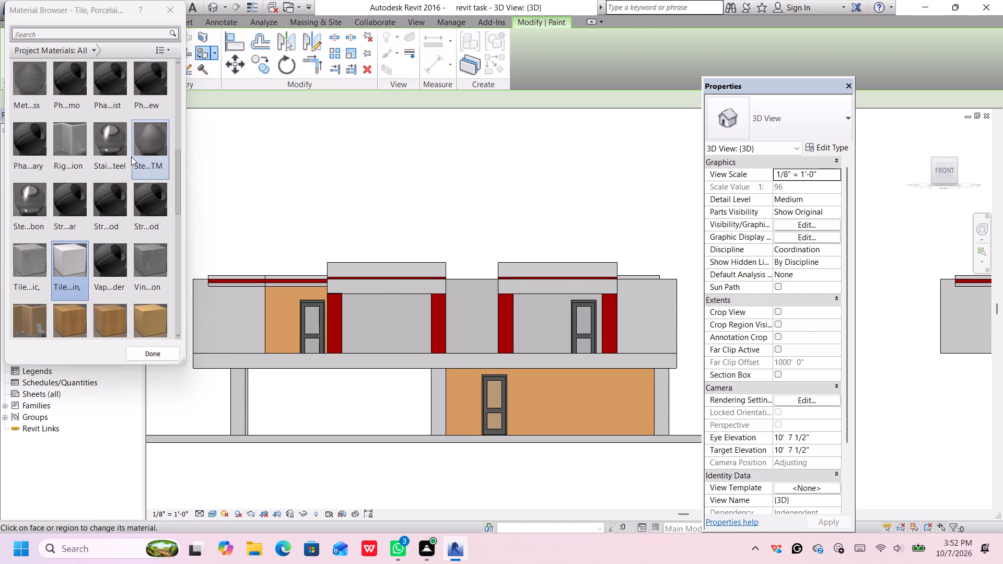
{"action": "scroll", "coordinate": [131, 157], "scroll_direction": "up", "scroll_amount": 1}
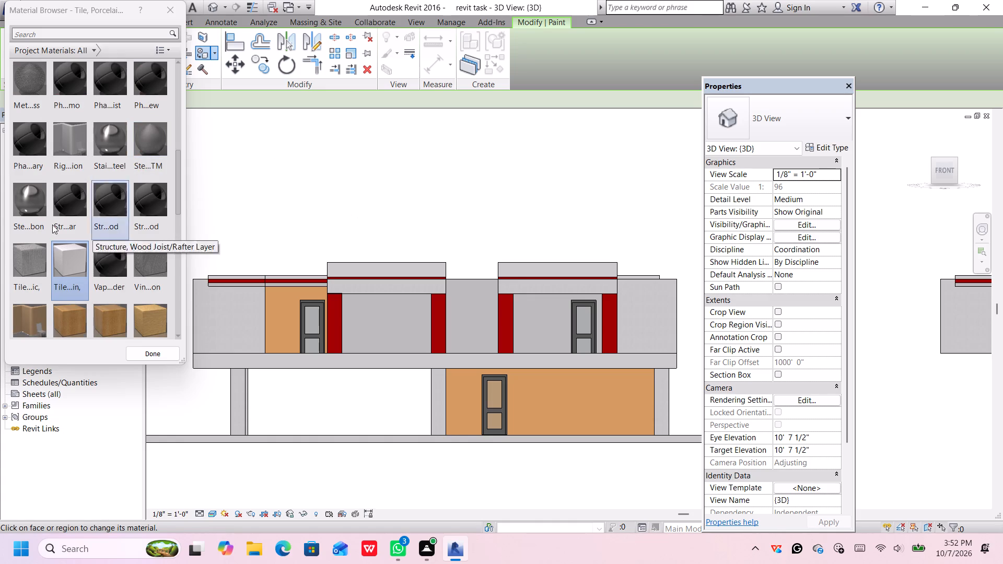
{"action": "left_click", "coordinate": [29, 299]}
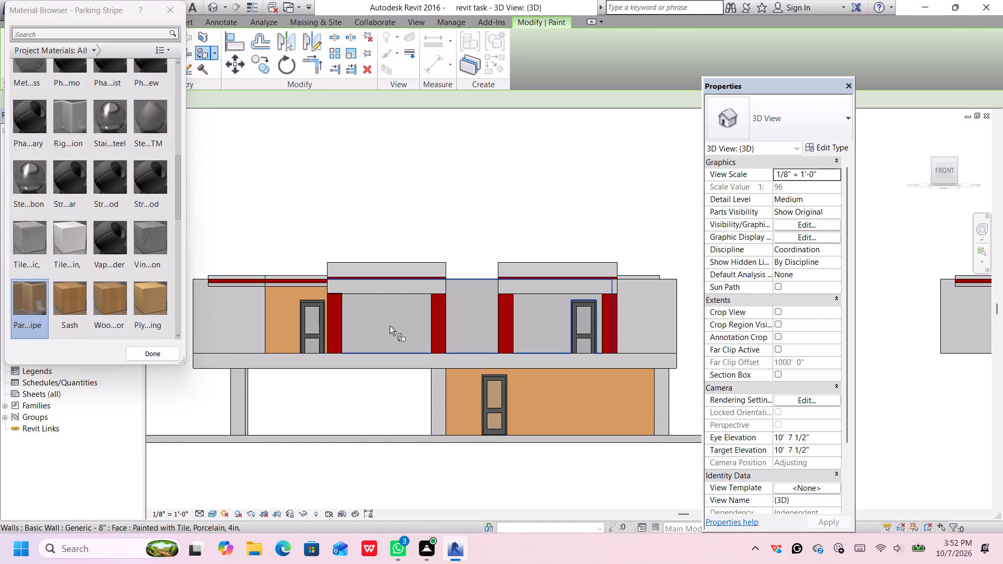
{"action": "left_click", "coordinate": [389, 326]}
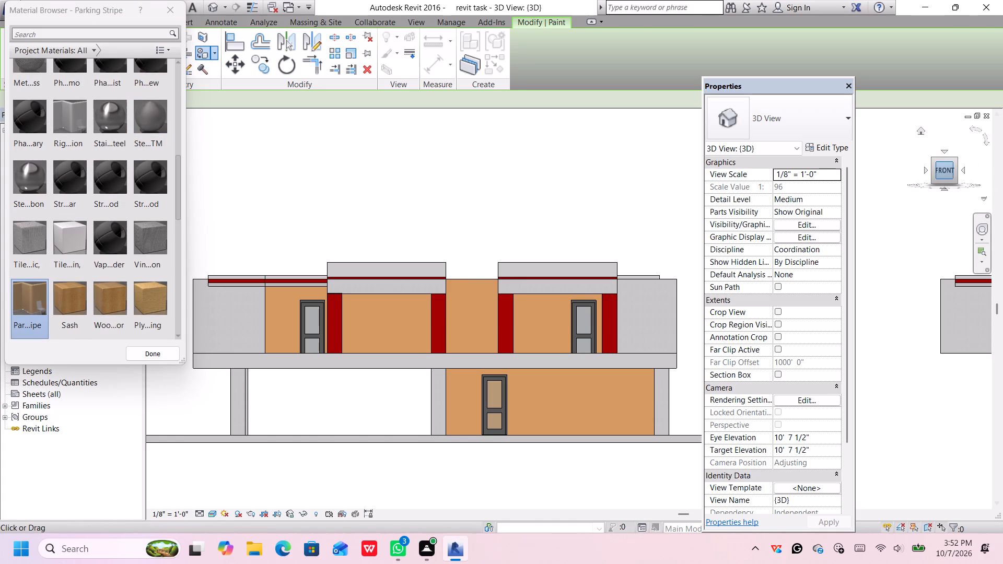
Split the upper-storey front wall where its exposed middle section meets the right-hand roofed bay's inner red pier.
{"action": "left_click", "coordinate": [931, 159]}
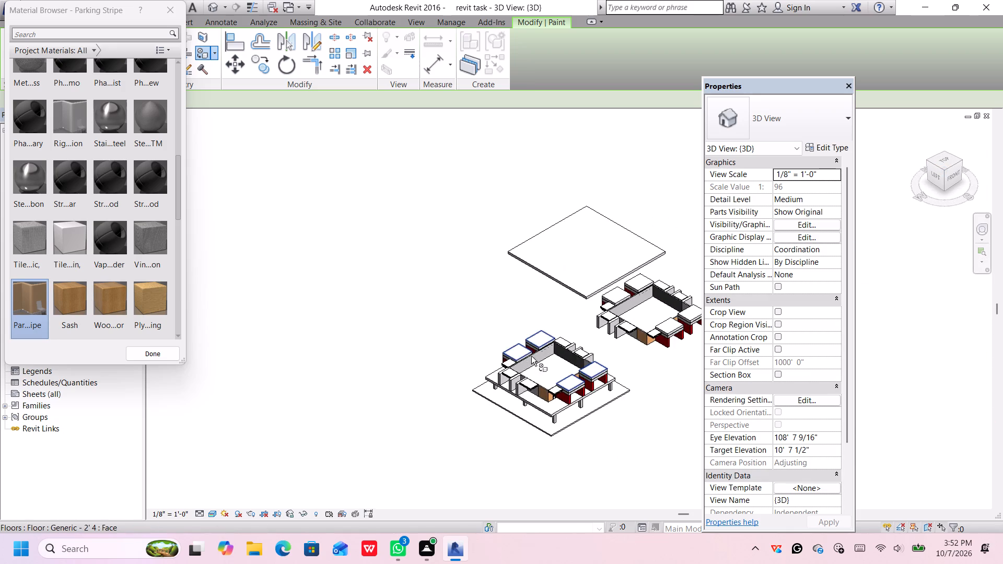
{"action": "scroll", "coordinate": [606, 401], "scroll_direction": "up", "scroll_amount": 5}
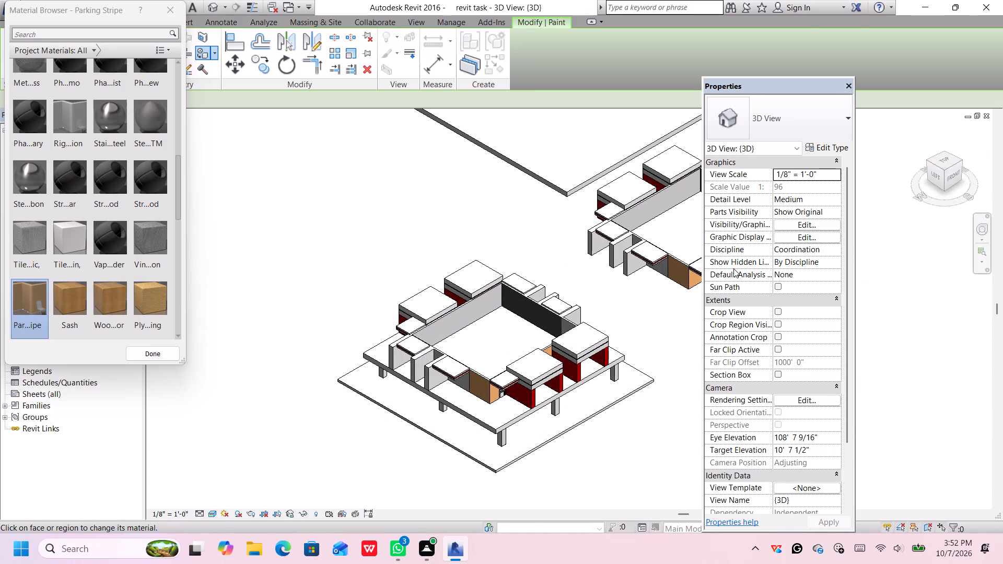
{"action": "middle_click_drag", "start_coordinate": [643, 334], "coordinate": [634, 325]}
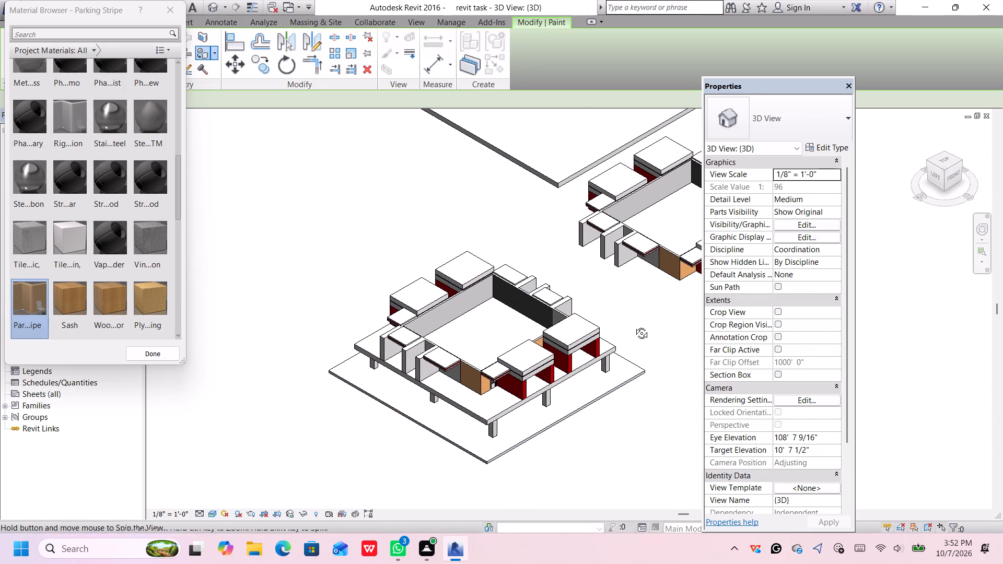
{"action": "middle_click_drag", "start_coordinate": [634, 325], "coordinate": [594, 231]}
{"action": "scroll", "coordinate": [508, 239], "scroll_direction": "up", "scroll_amount": 2}
{"action": "scroll", "coordinate": [508, 245], "scroll_direction": "down", "scroll_amount": 1}
{"action": "scroll", "coordinate": [507, 262], "scroll_direction": "up", "scroll_amount": 3}
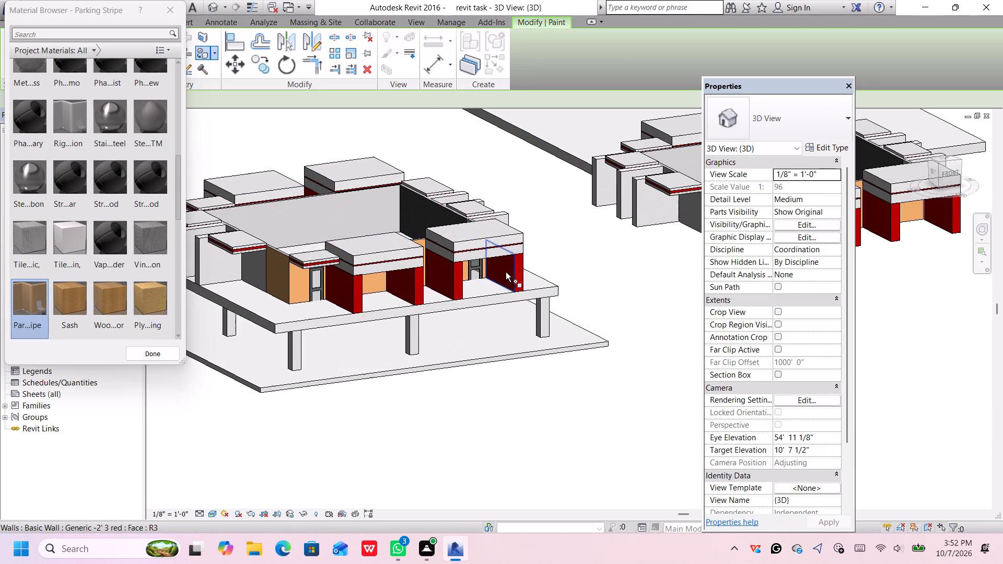
{"action": "middle_click_drag", "start_coordinate": [581, 252], "coordinate": [543, 222], "text": "shift"}
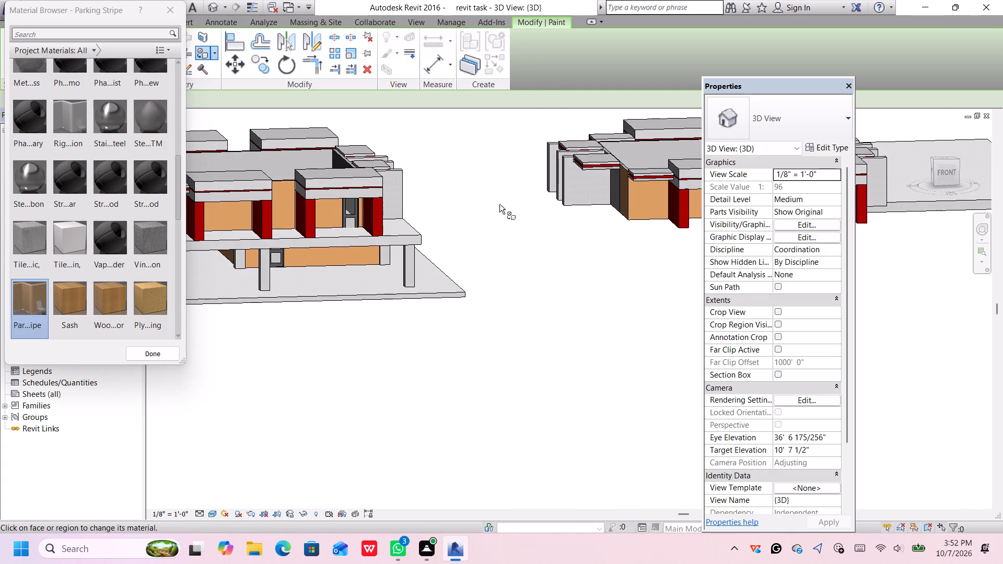
{"action": "middle_click_drag", "start_coordinate": [485, 200], "coordinate": [610, 355]}
{"action": "scroll", "coordinate": [407, 359], "scroll_direction": "up", "scroll_amount": 1}
{"action": "middle_click_drag", "start_coordinate": [408, 352], "coordinate": [415, 427]}
{"action": "scroll", "coordinate": [426, 452], "scroll_direction": "up", "scroll_amount": 5}
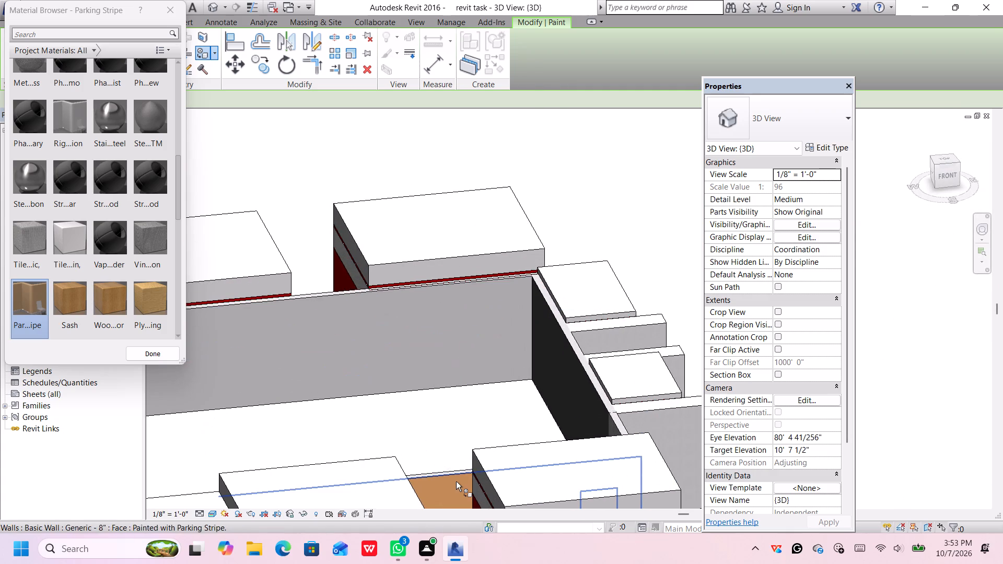
{"action": "middle_click_drag", "start_coordinate": [455, 480], "coordinate": [465, 354]}
{"action": "scroll", "coordinate": [466, 365], "scroll_direction": "down", "scroll_amount": 2, "text": "shift"}
{"action": "middle_click_drag", "start_coordinate": [468, 368], "coordinate": [479, 414], "text": "shift"}
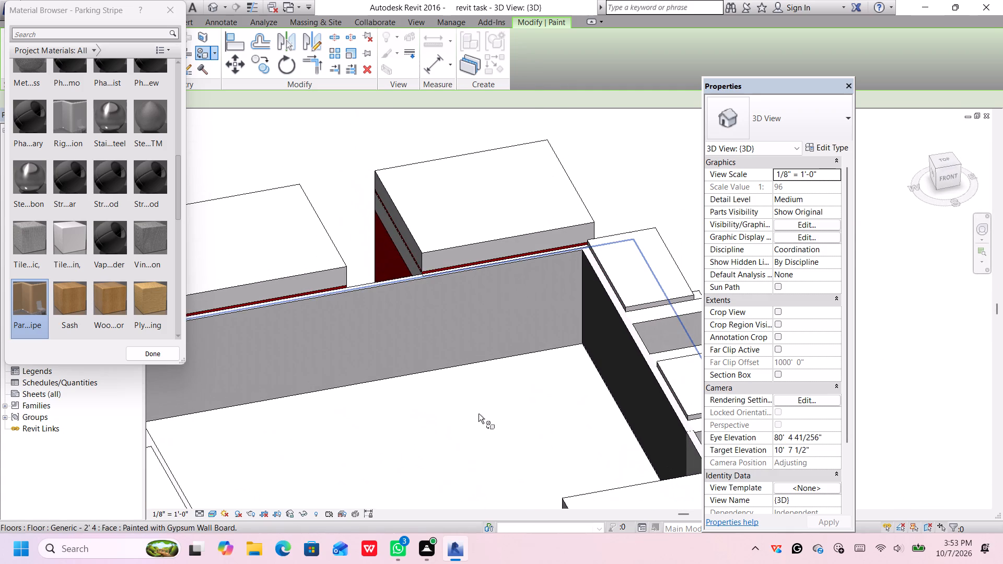
{"action": "scroll", "coordinate": [489, 403], "scroll_direction": "down", "scroll_amount": 4, "text": "shift"}
{"action": "middle_click_drag", "start_coordinate": [494, 374], "coordinate": [491, 147]}
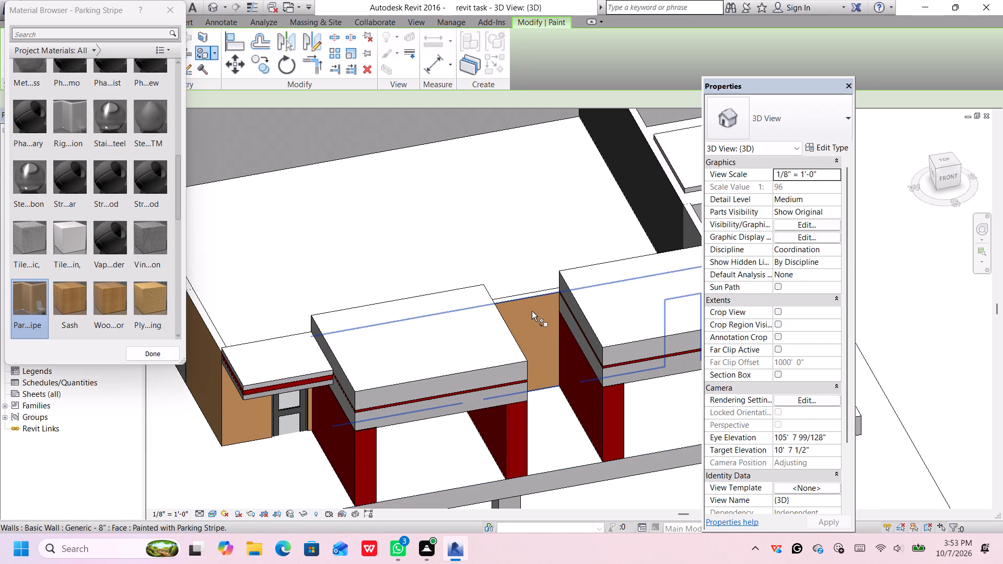
{"action": "middle_click_drag", "start_coordinate": [532, 311], "coordinate": [524, 297]}
{"action": "scroll", "coordinate": [526, 301], "scroll_direction": "up", "scroll_amount": 10}
{"action": "middle_click_drag", "start_coordinate": [560, 268], "coordinate": [546, 303]}
{"action": "scroll", "coordinate": [556, 284], "scroll_direction": "up", "scroll_amount": 6}
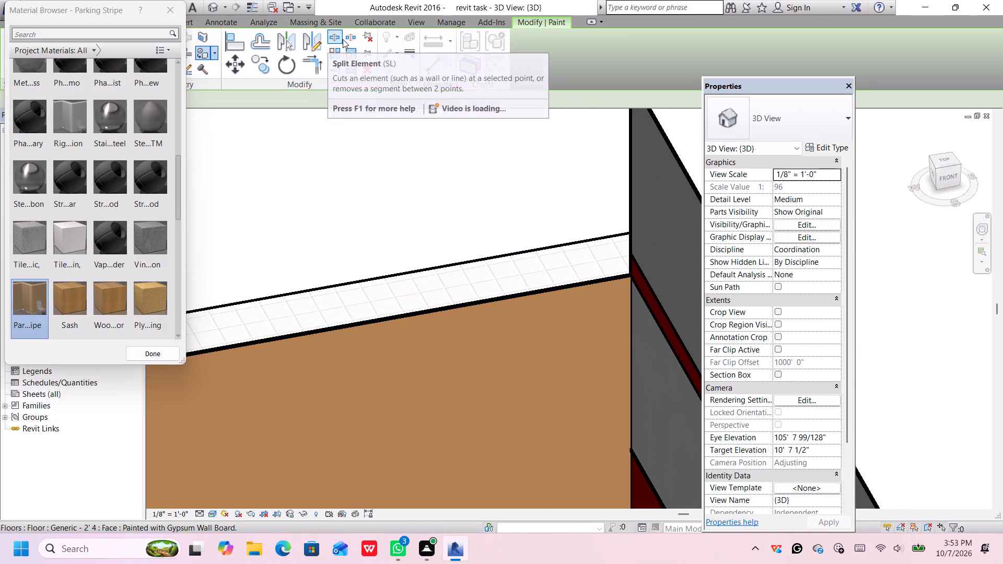
{"action": "left_click", "coordinate": [330, 33]}
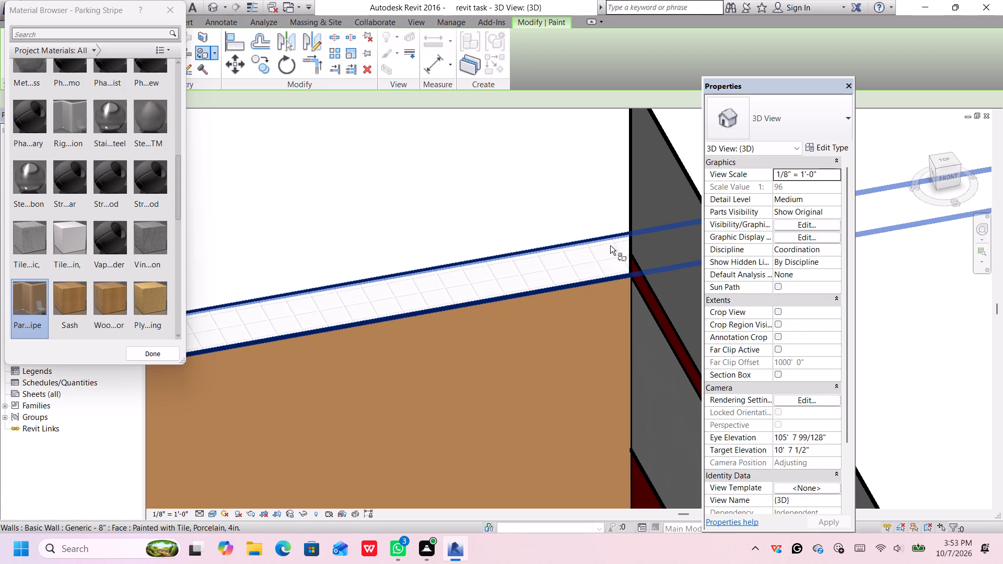
{"action": "left_click", "coordinate": [333, 39]}
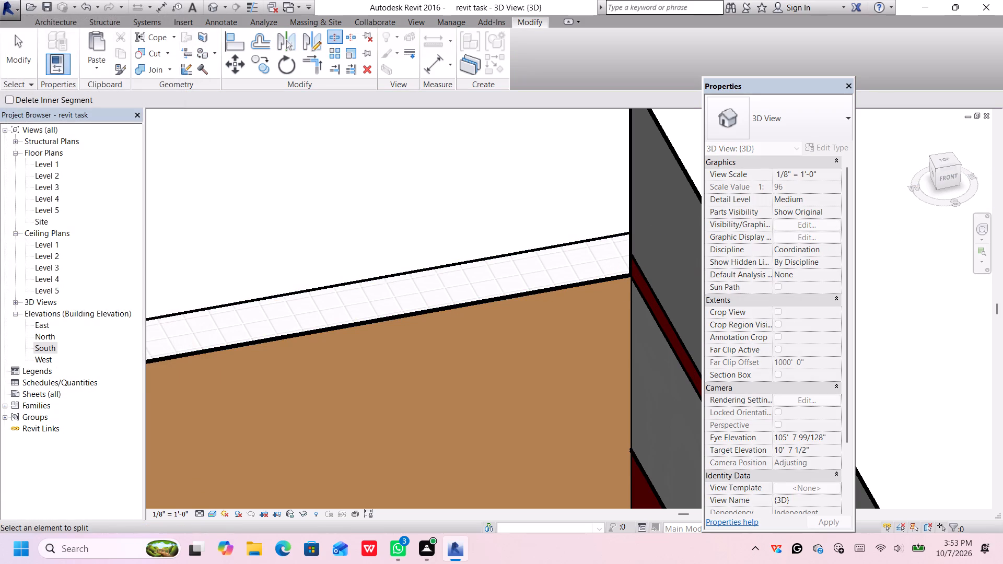
{"action": "left_click", "coordinate": [620, 258]}
Split the same front wall at the middle section's other end, against the left-hand roofed bay's inner red pier, and end splitting.
{"action": "scroll", "coordinate": [490, 268], "scroll_direction": "down", "scroll_amount": 4}
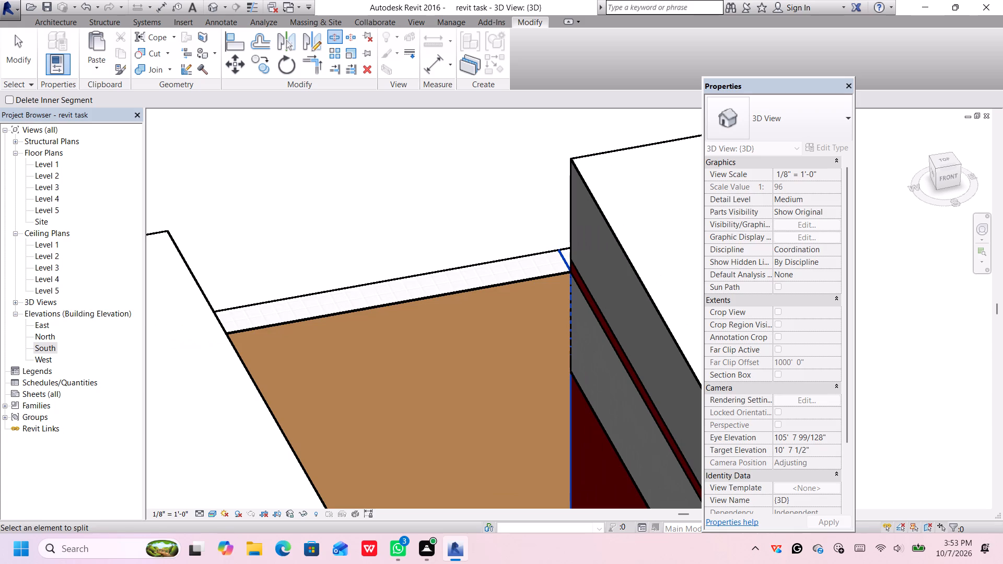
{"action": "scroll", "coordinate": [232, 303], "scroll_direction": "up", "scroll_amount": 3}
{"action": "middle_click_drag", "start_coordinate": [226, 313], "coordinate": [226, 312]}
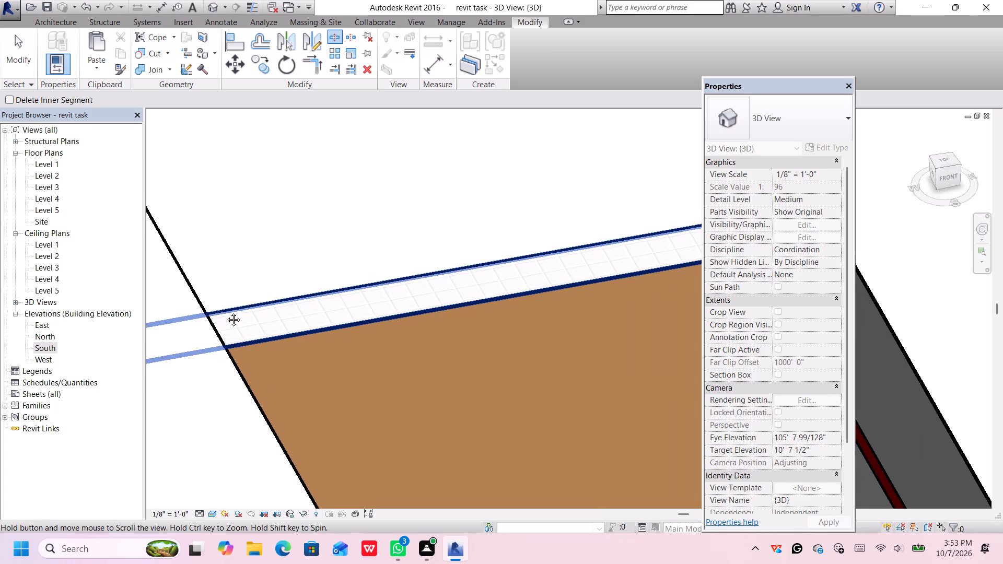
{"action": "middle_click_drag", "start_coordinate": [226, 312], "coordinate": [179, 224]}
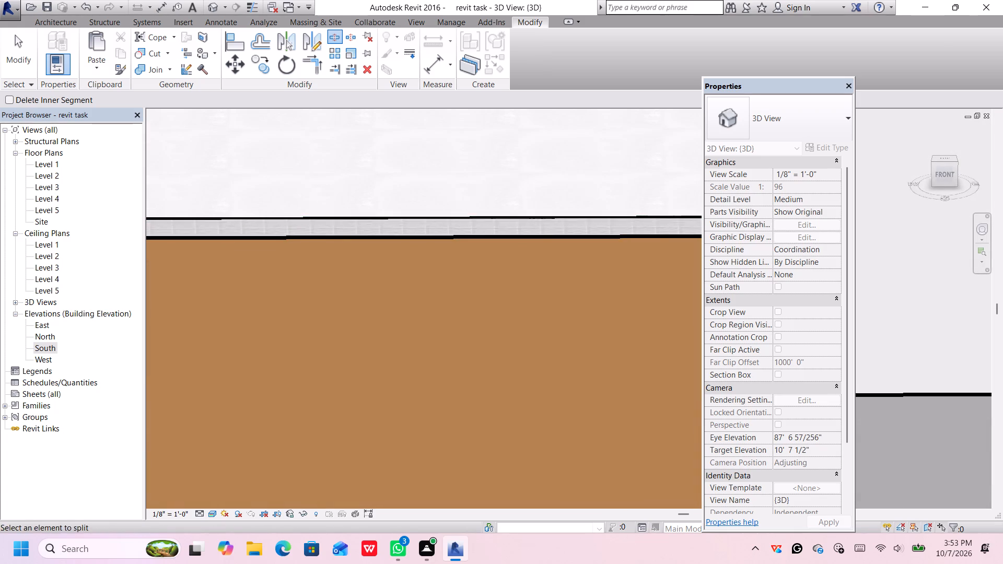
{"action": "middle_click_drag", "start_coordinate": [317, 199], "coordinate": [218, 337], "text": "shift"}
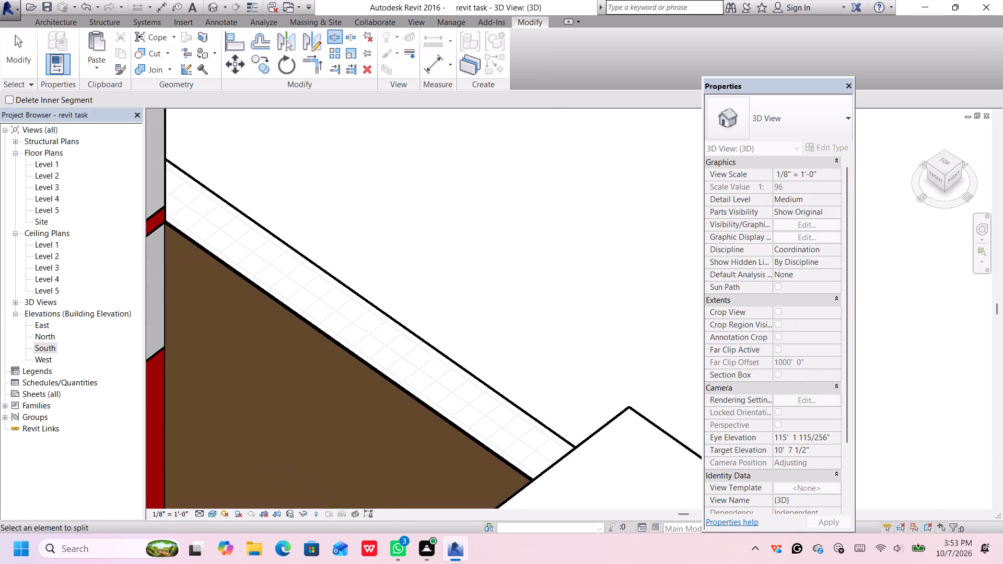
{"action": "scroll", "coordinate": [192, 217], "scroll_direction": "up", "scroll_amount": 1}
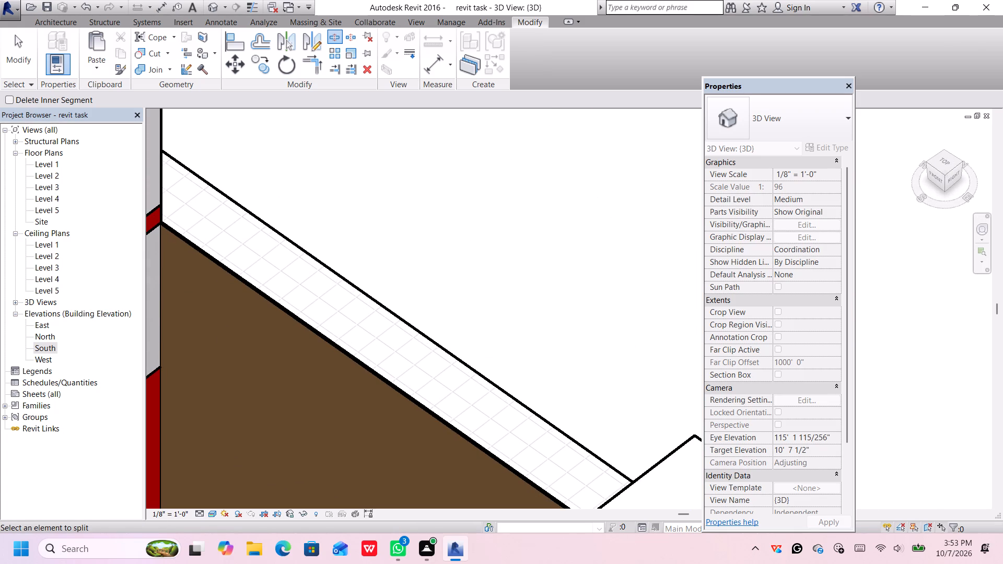
{"action": "left_click", "coordinate": [186, 203]}
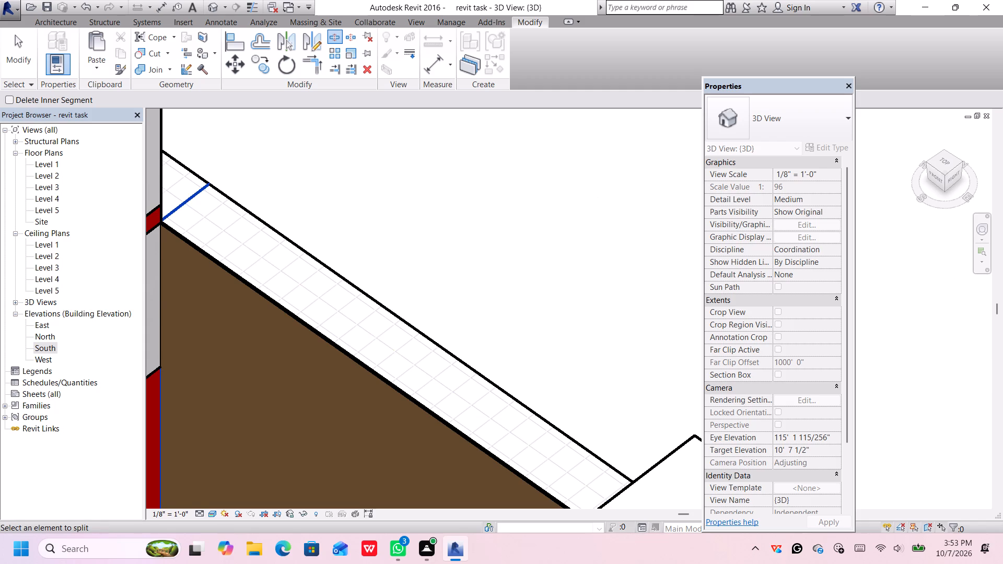
{"action": "scroll", "coordinate": [278, 184], "scroll_direction": "down", "scroll_amount": 3}
{"action": "middle_click_drag", "start_coordinate": [300, 196], "coordinate": [468, 215]}
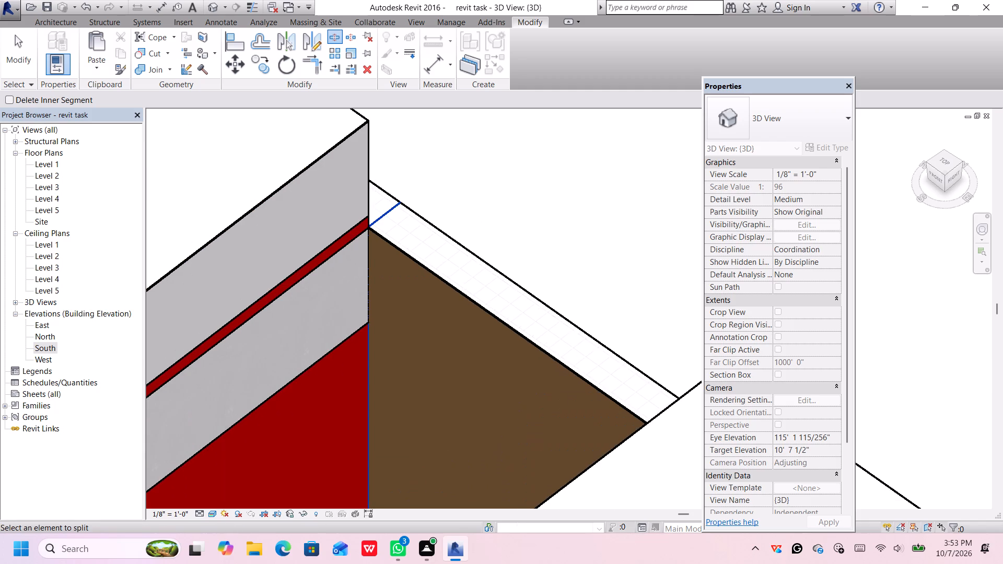
{"action": "key", "text": "space"}
{"action": "key", "text": "Escape"}
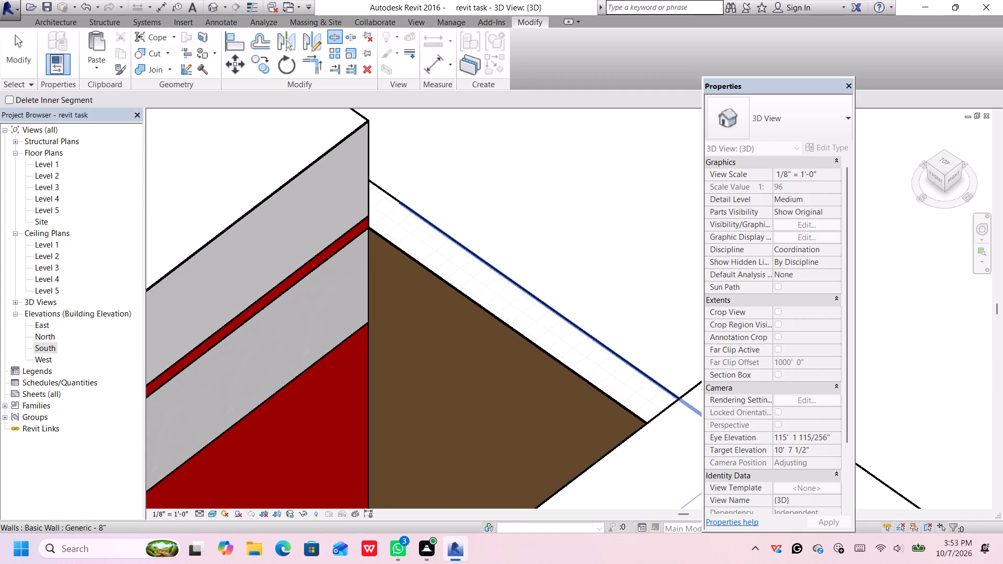
{"action": "scroll", "coordinate": [447, 268], "scroll_direction": "down", "scroll_amount": 2}
{"action": "middle_click_drag", "start_coordinate": [433, 298], "coordinate": [449, 214]}
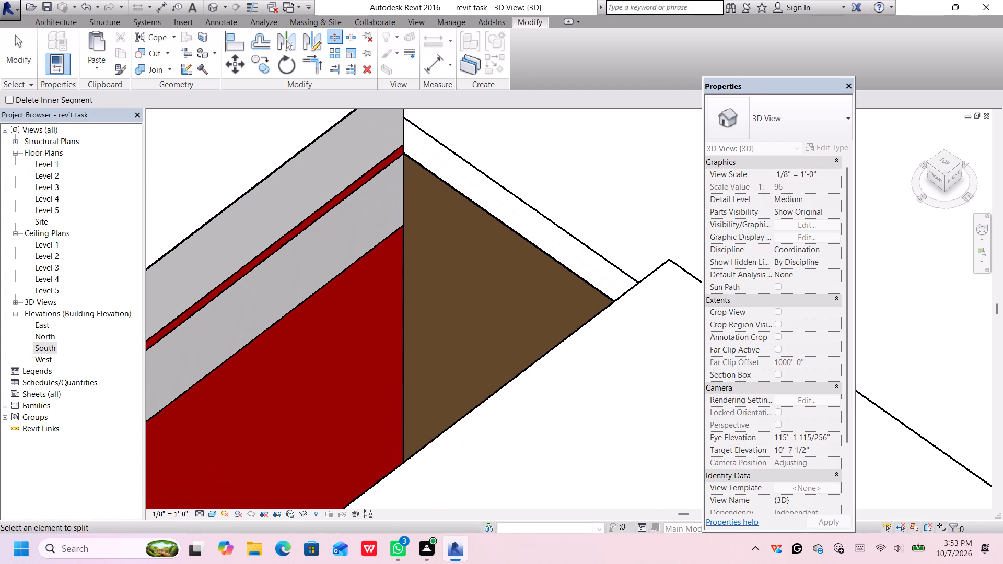
{"action": "key", "text": "Escape"}
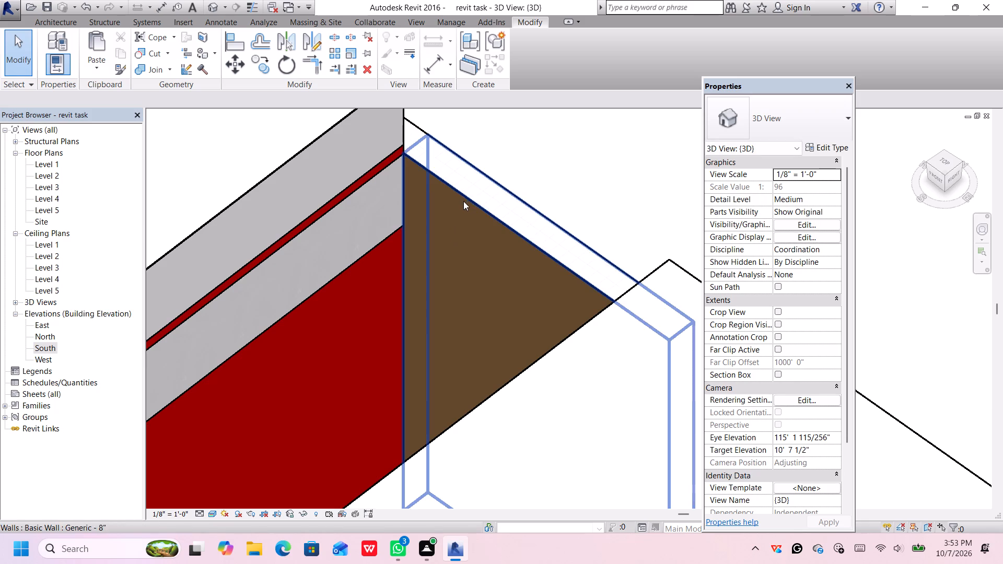
Paint the front face of the middle wall segment between the two roofed bays with Tile, Porcelain, 4in.
{"action": "left_click", "coordinate": [203, 56]}
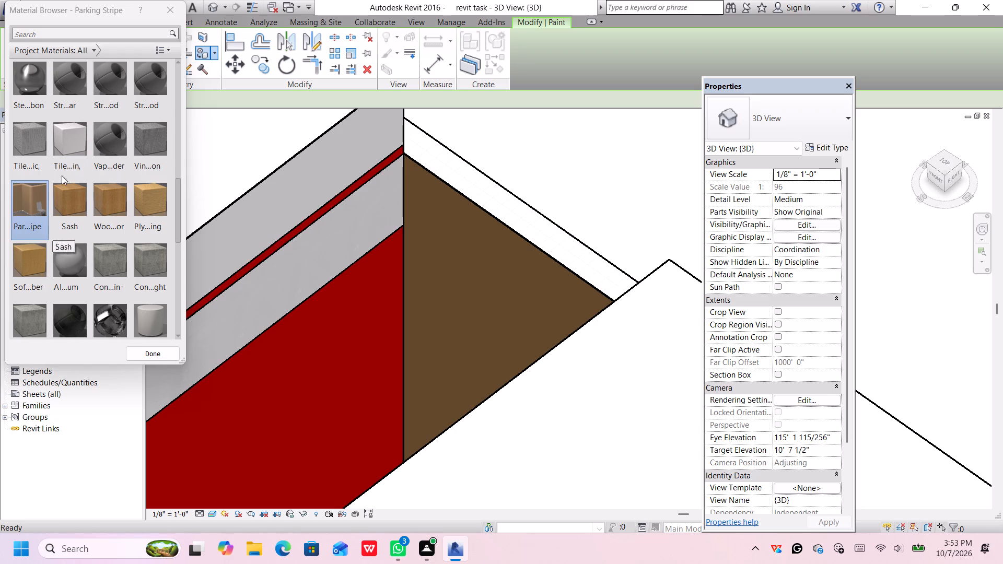
{"action": "left_click_drag", "start_coordinate": [74, 130], "coordinate": [73, 135]}
{"action": "left_click", "coordinate": [501, 271]}
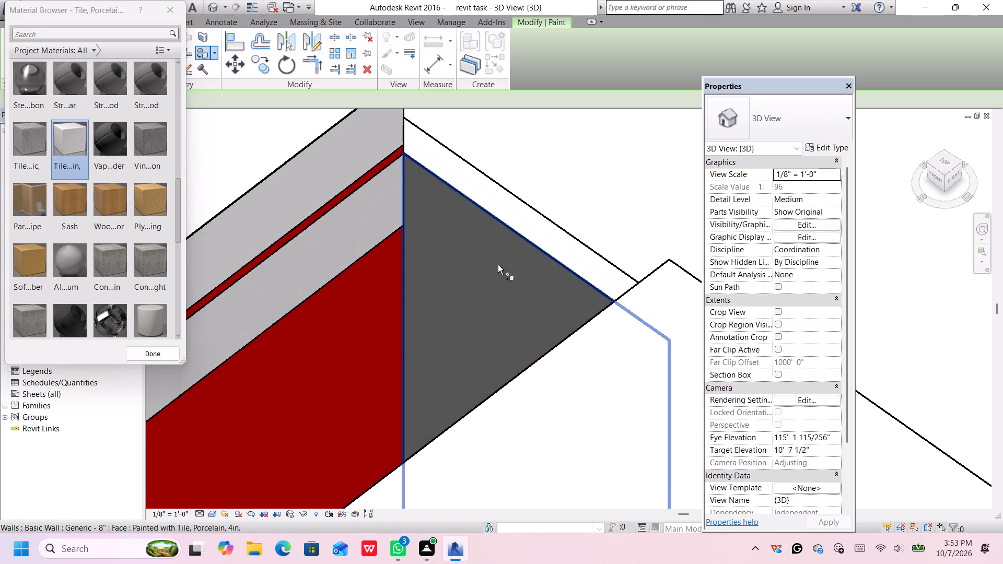
{"action": "scroll", "coordinate": [492, 226], "scroll_direction": "down", "scroll_amount": 6}
{"action": "middle_click_drag", "start_coordinate": [492, 233], "coordinate": [478, 189]}
{"action": "key", "text": "space"}
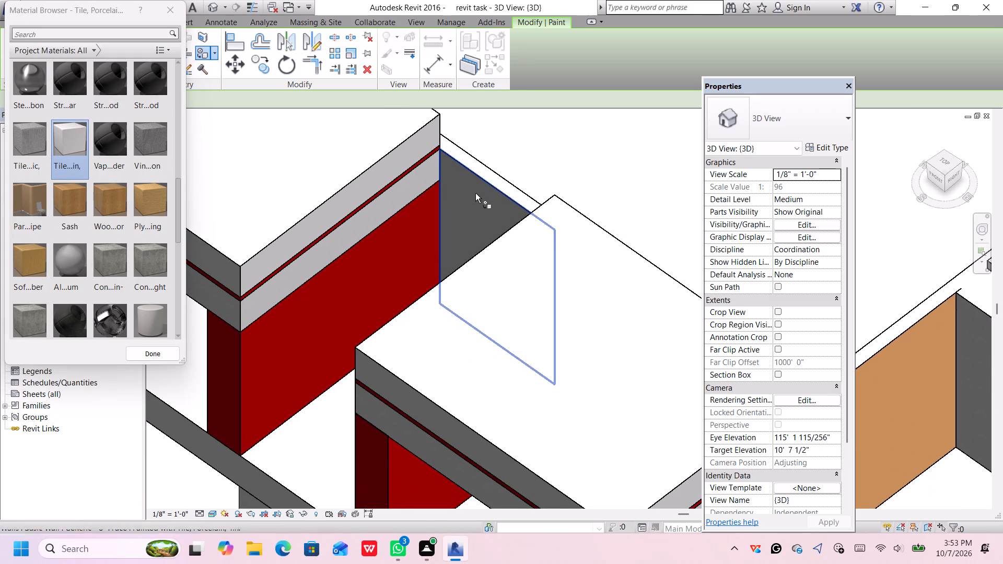
{"action": "key", "text": "Escape"}
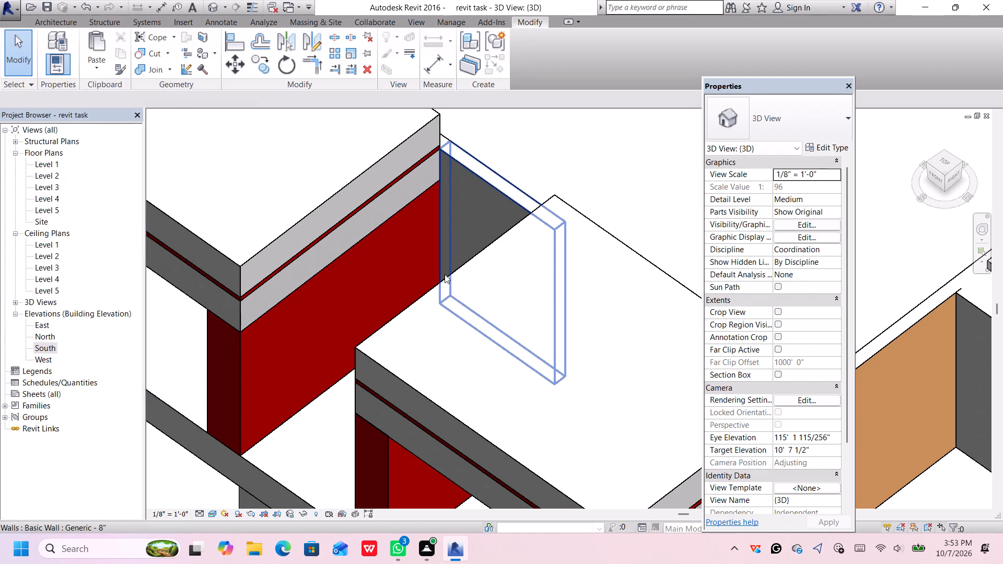
Turn the 3D view to face the building's front facade and examine its upper-storey bays.
{"action": "scroll", "coordinate": [475, 228], "scroll_direction": "down", "scroll_amount": 6}
{"action": "key", "text": "Escape"}
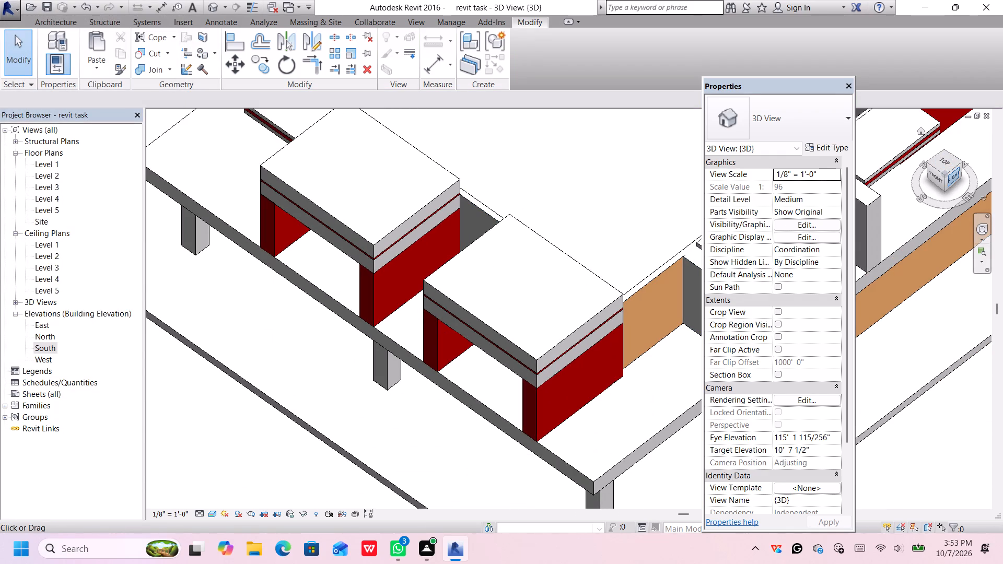
{"action": "left_click", "coordinate": [938, 178]}
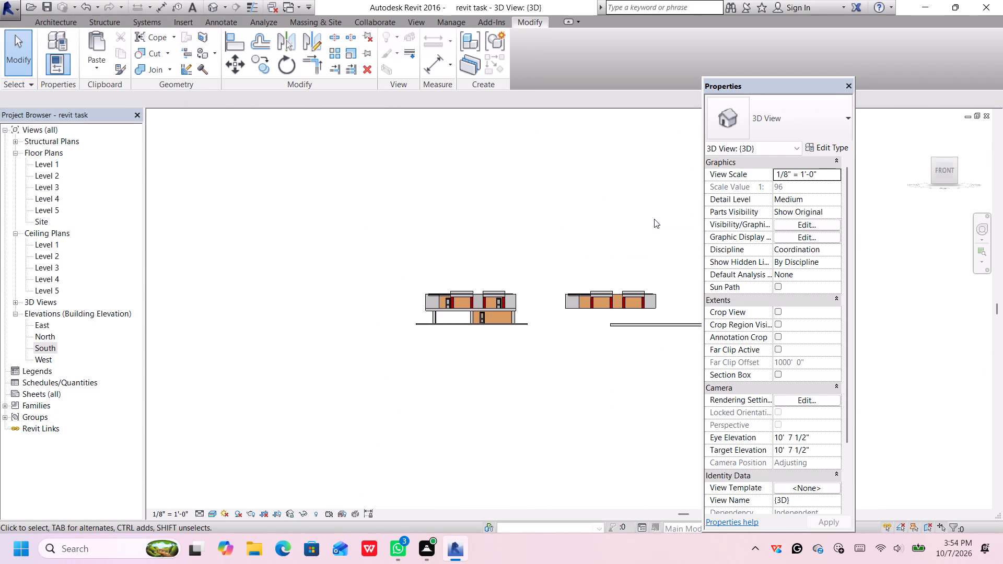
{"action": "scroll", "coordinate": [481, 283], "scroll_direction": "up", "scroll_amount": 5}
{"action": "scroll", "coordinate": [468, 332], "scroll_direction": "up", "scroll_amount": 5}
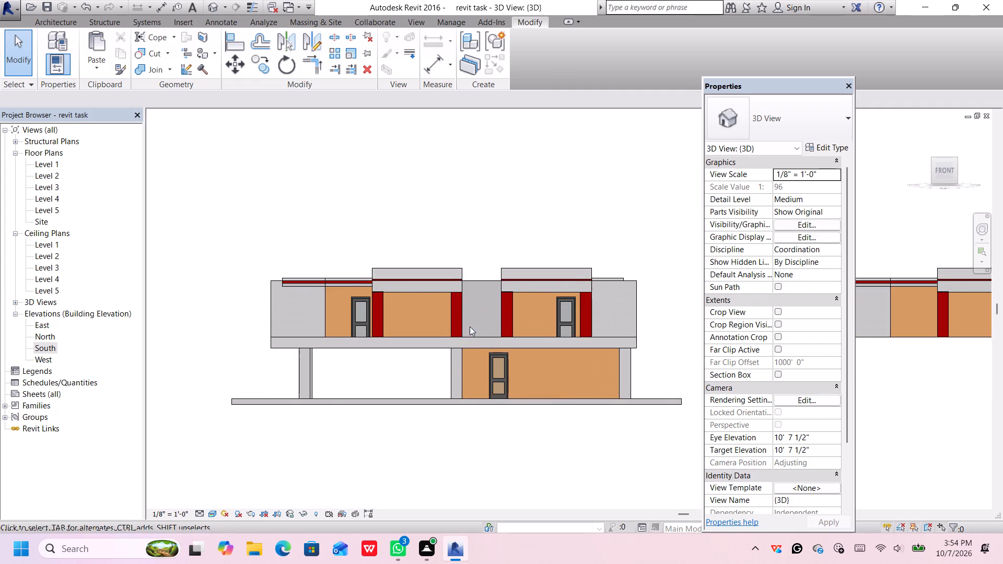
{"action": "middle_click_drag", "start_coordinate": [477, 317], "coordinate": [546, 334]}
{"action": "scroll", "coordinate": [554, 326], "scroll_direction": "down", "scroll_amount": 1}
{"action": "scroll", "coordinate": [533, 319], "scroll_direction": "up", "scroll_amount": 2}
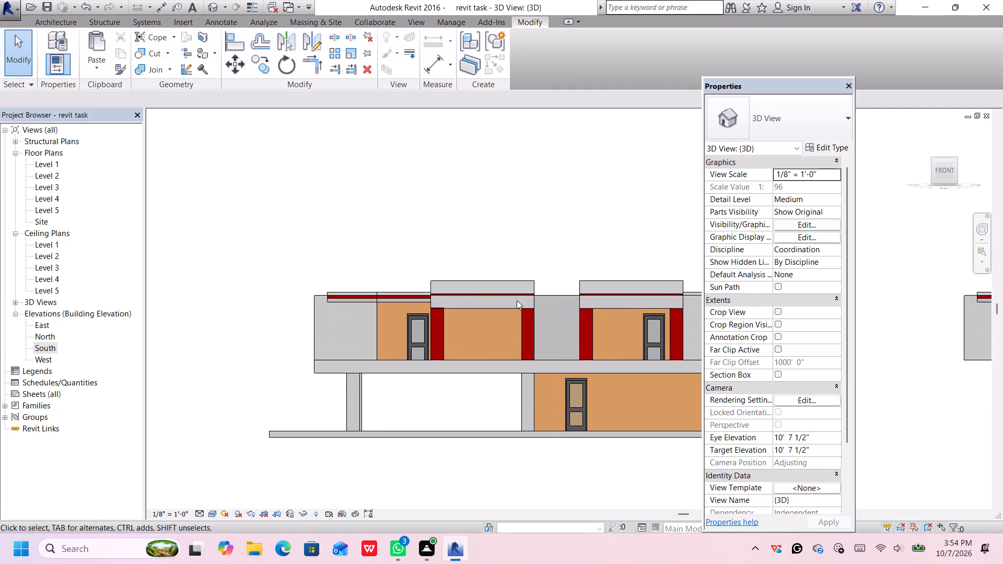
Load the Combination Rtp with Trim window family from the Windows folder of the US Imperial library.
{"action": "left_click", "coordinate": [55, 23]}
{"action": "left_click", "coordinate": [104, 46]}
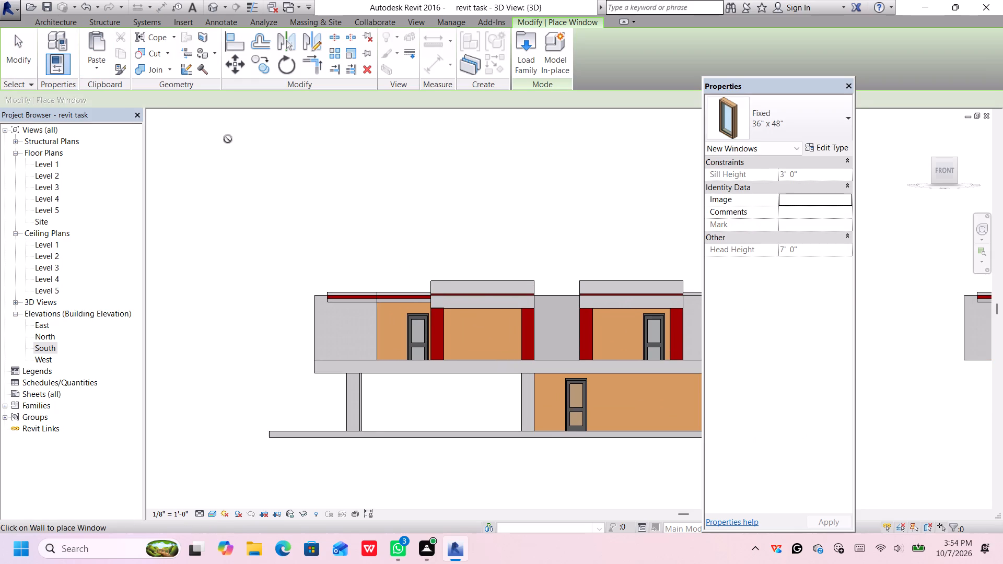
{"action": "left_click", "coordinate": [525, 49]}
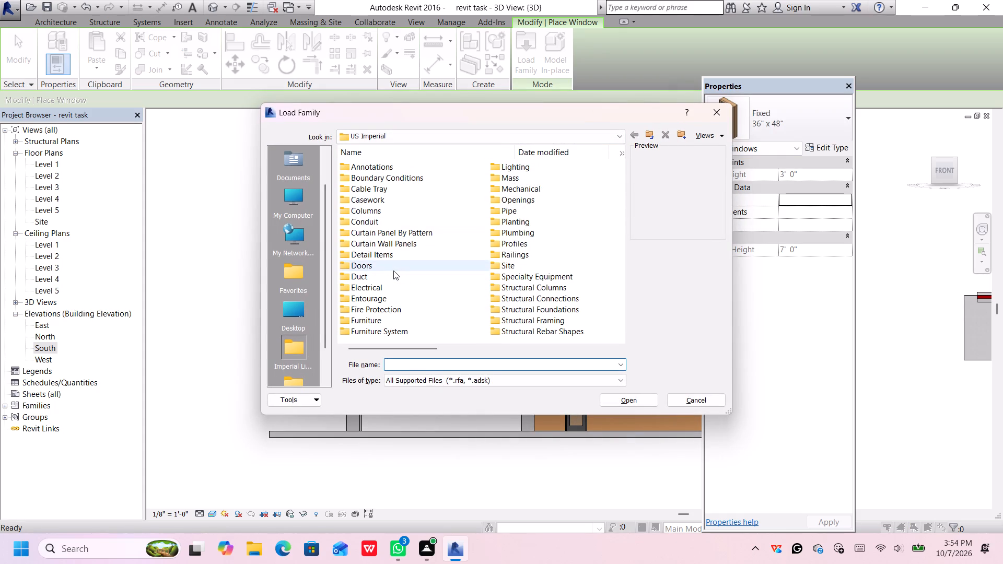
{"action": "scroll", "coordinate": [405, 265], "scroll_direction": "down", "scroll_amount": 2}
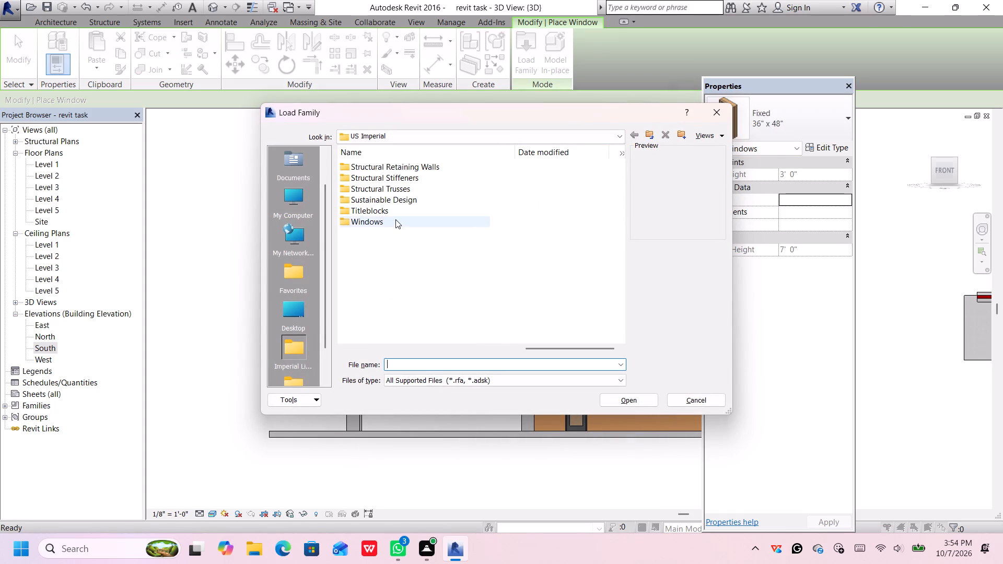
{"action": "double_click", "coordinate": [395, 220]}
{"action": "left_click", "coordinate": [409, 170]}
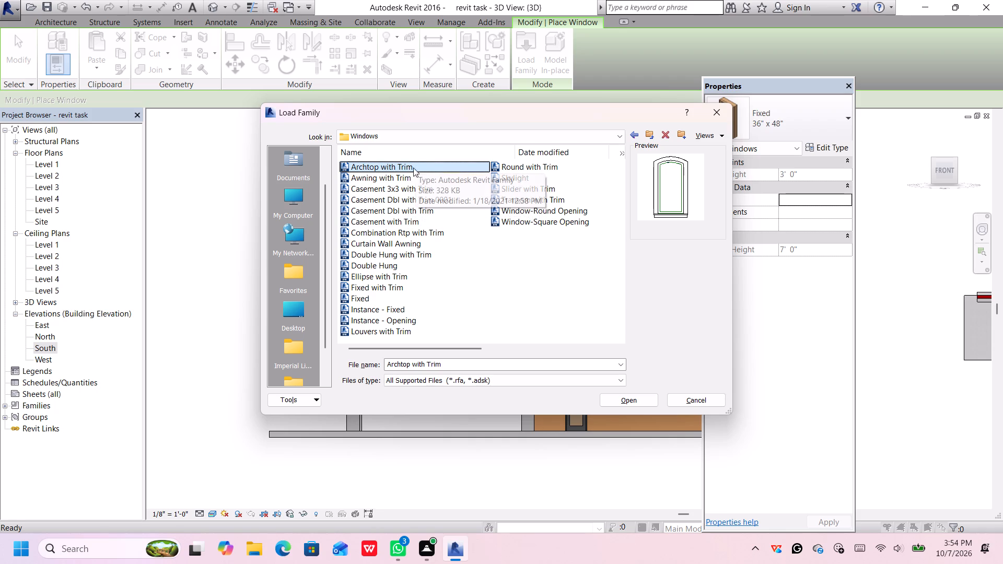
{"action": "left_click", "coordinate": [410, 175]}
{"action": "left_click", "coordinate": [402, 186]}
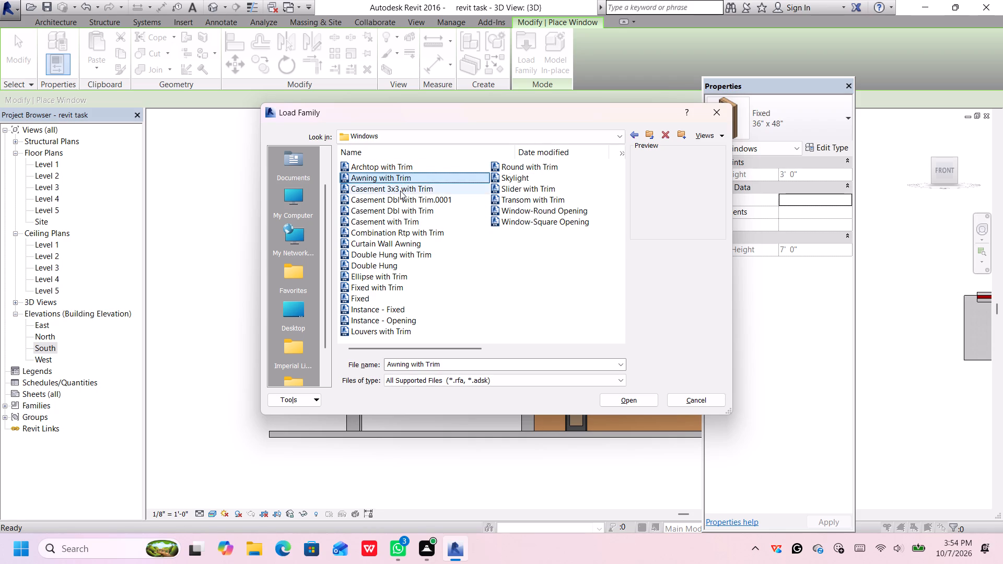
{"action": "left_click", "coordinate": [400, 191]}
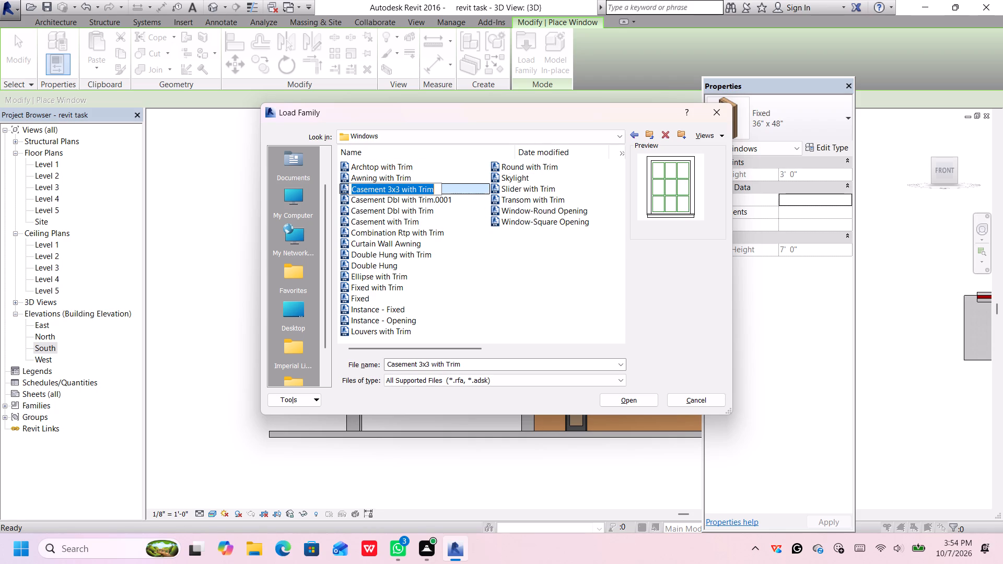
{"action": "left_click", "coordinate": [399, 199]}
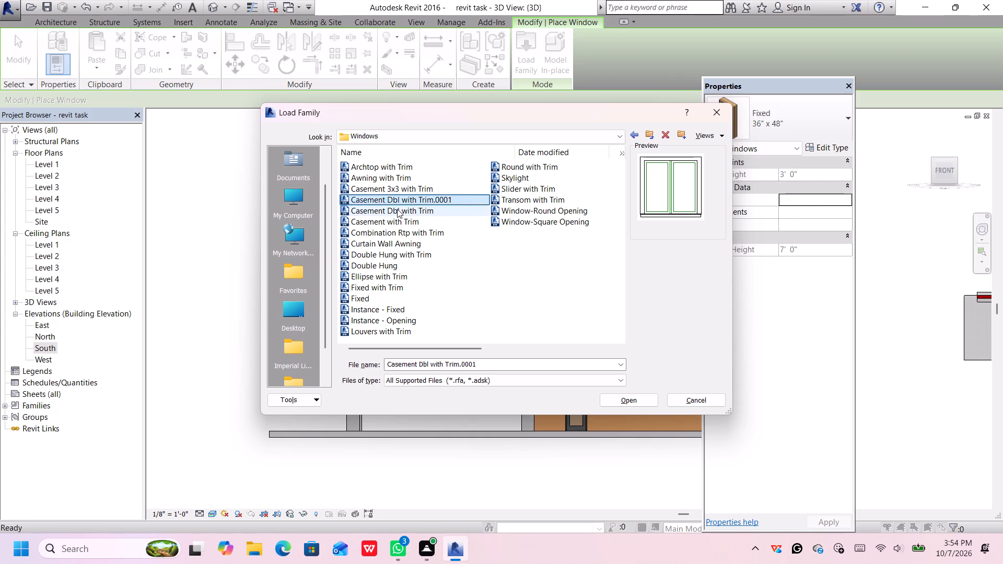
{"action": "left_click", "coordinate": [397, 210]}
{"action": "left_click", "coordinate": [400, 221]}
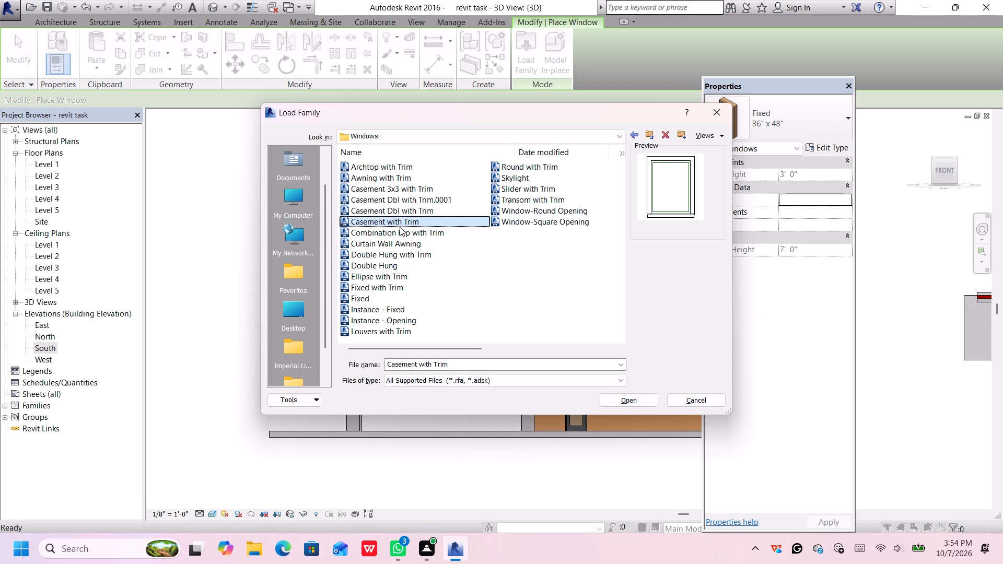
{"action": "left_click", "coordinate": [399, 229]}
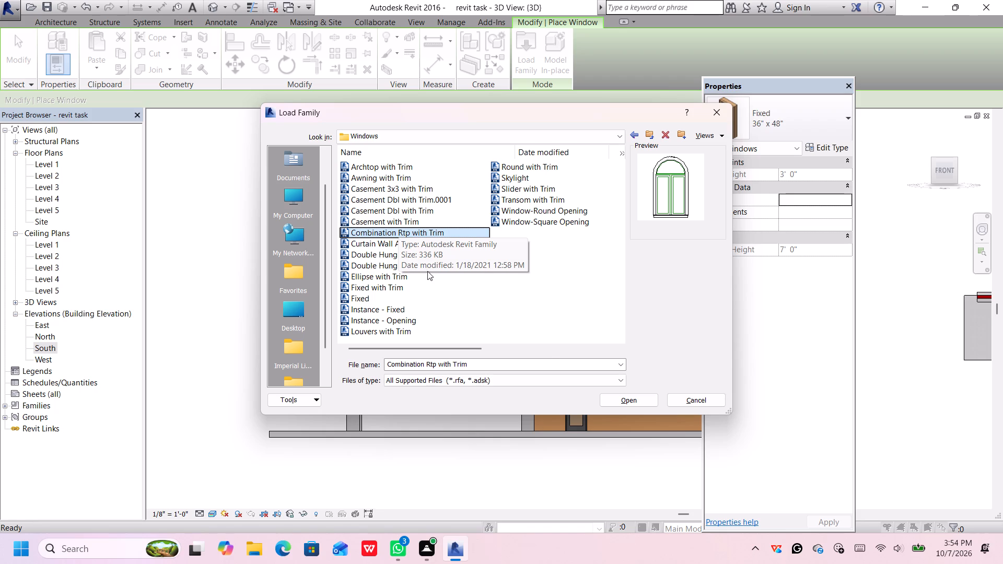
{"action": "left_click", "coordinate": [626, 400]}
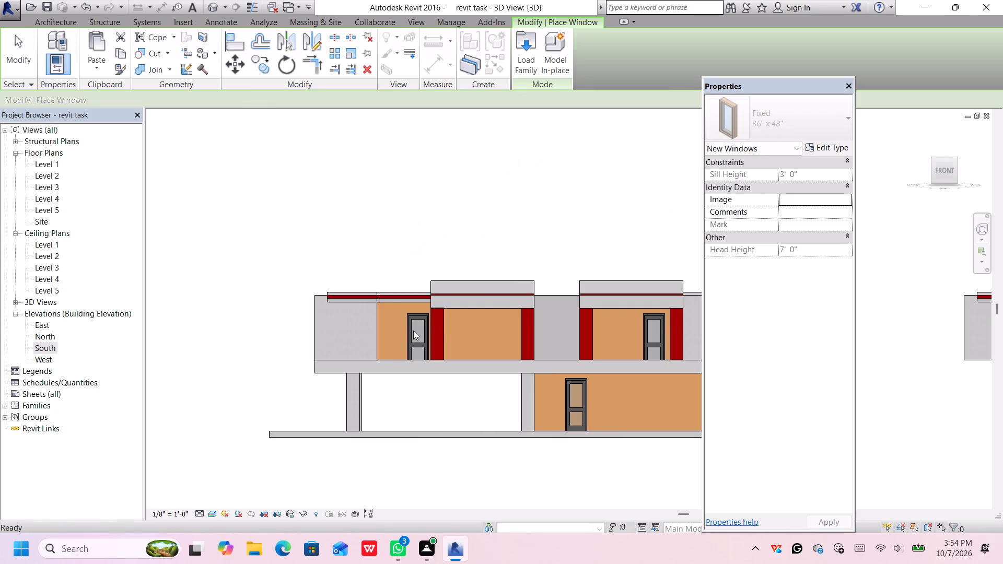
Place a 36" x 72" Combination Rtp with Trim window beside the upper storey's left-hand door, 4'-0" from the door's centre.
{"action": "scroll", "coordinate": [384, 329], "scroll_direction": "up", "scroll_amount": 3}
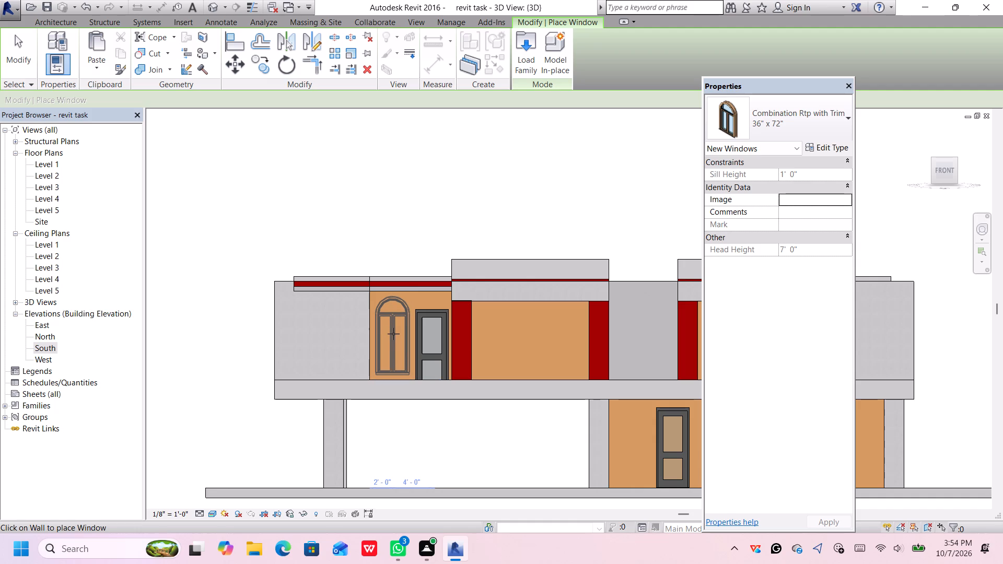
{"action": "left_click", "coordinate": [393, 334]}
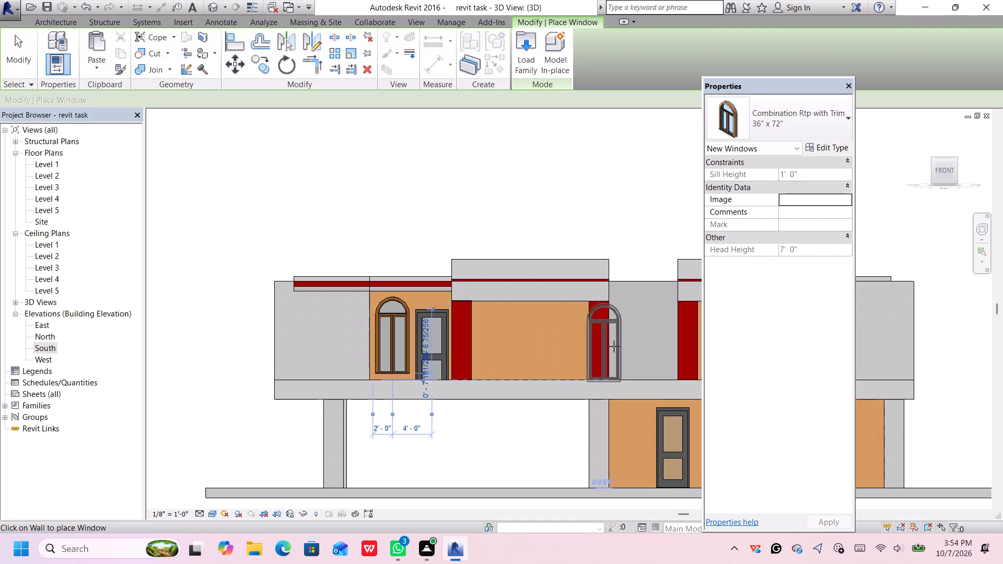
Place another 36" x 72" arched window in the left roofed bay, 3'-6" from the wall split at its inner red pier.
{"action": "middle_click_drag", "start_coordinate": [650, 339], "coordinate": [511, 306]}
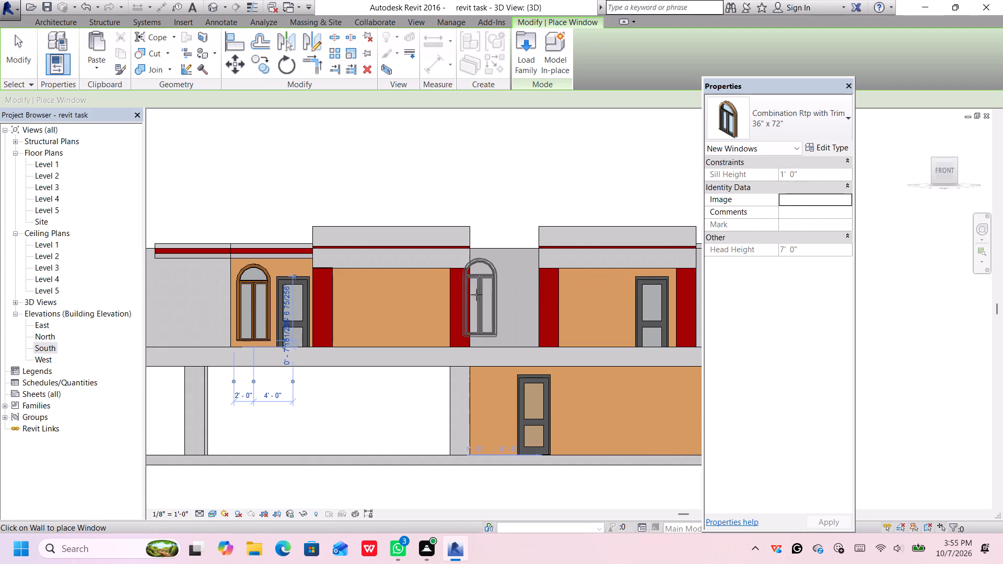
{"action": "left_click", "coordinate": [426, 312]}
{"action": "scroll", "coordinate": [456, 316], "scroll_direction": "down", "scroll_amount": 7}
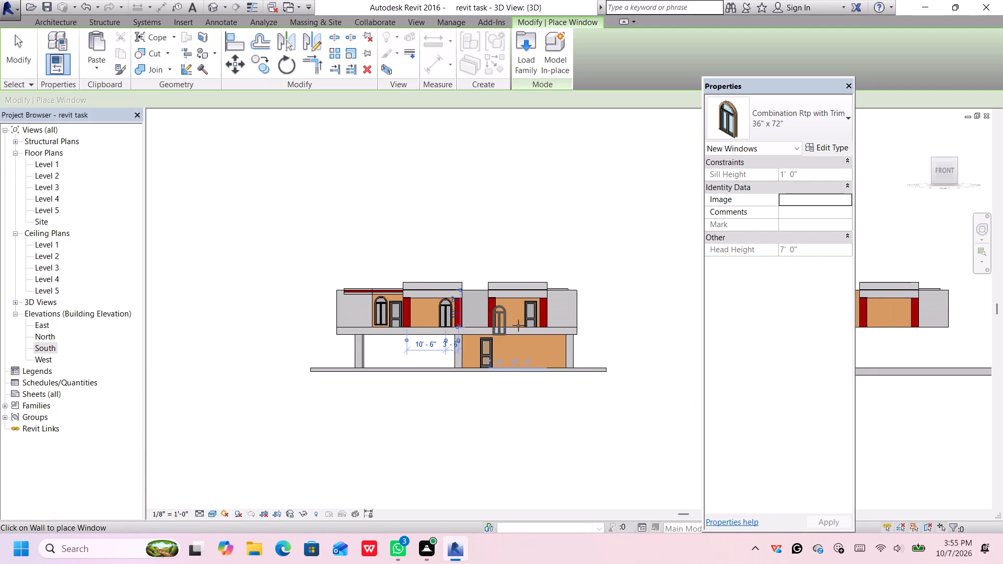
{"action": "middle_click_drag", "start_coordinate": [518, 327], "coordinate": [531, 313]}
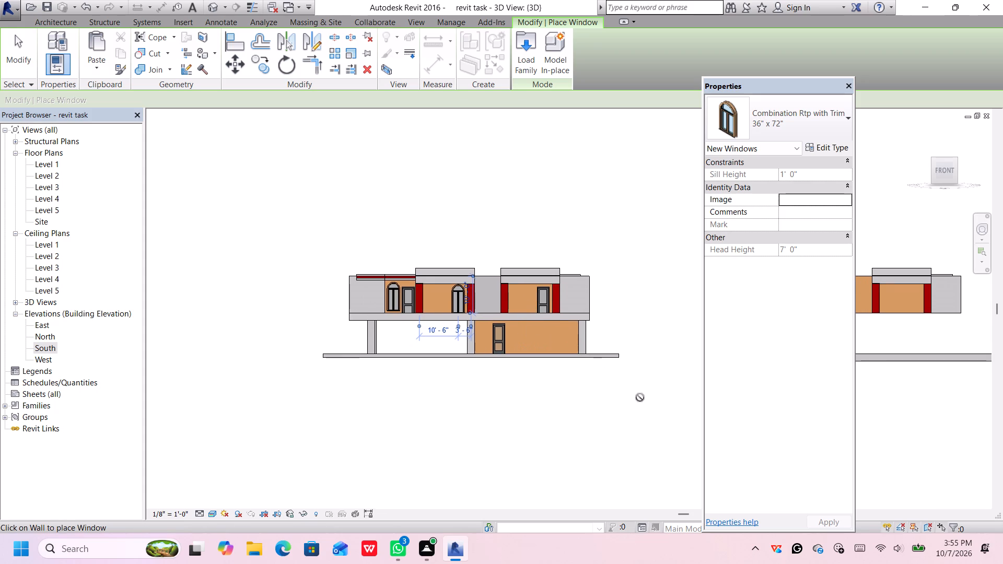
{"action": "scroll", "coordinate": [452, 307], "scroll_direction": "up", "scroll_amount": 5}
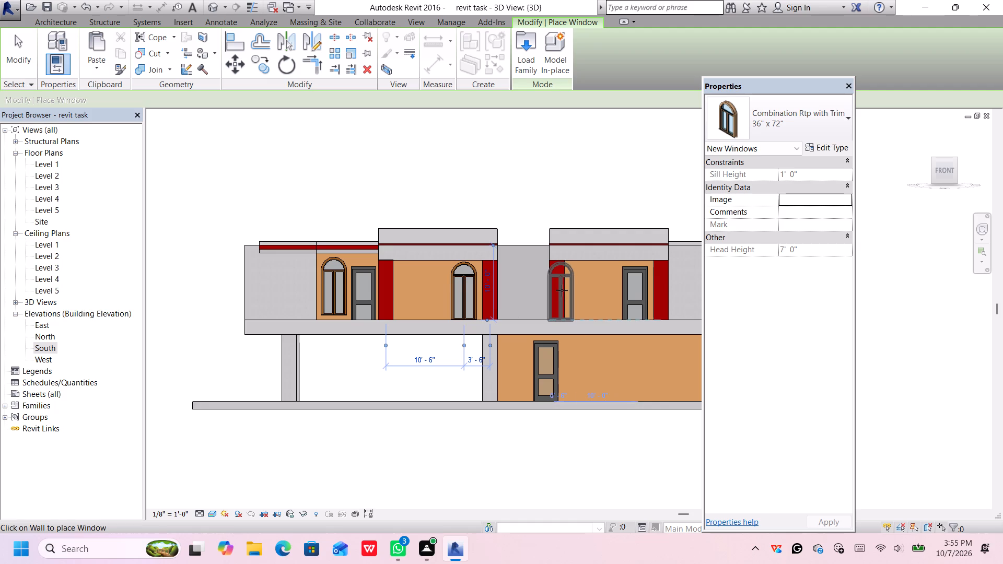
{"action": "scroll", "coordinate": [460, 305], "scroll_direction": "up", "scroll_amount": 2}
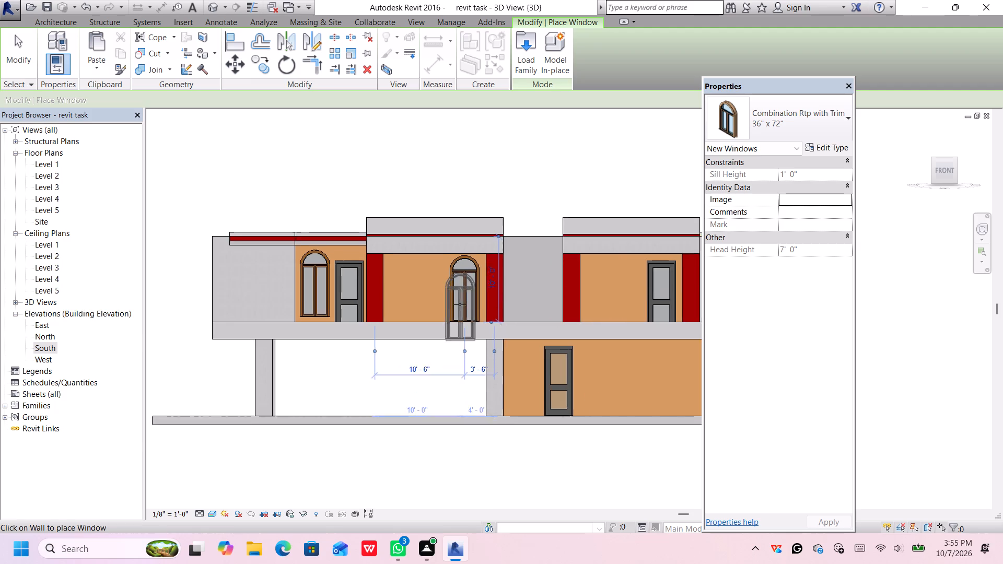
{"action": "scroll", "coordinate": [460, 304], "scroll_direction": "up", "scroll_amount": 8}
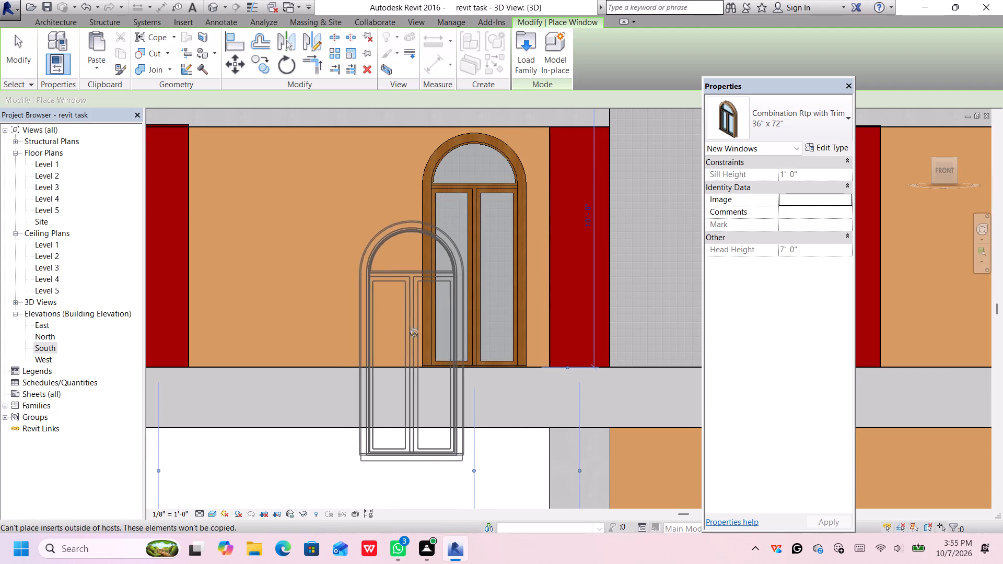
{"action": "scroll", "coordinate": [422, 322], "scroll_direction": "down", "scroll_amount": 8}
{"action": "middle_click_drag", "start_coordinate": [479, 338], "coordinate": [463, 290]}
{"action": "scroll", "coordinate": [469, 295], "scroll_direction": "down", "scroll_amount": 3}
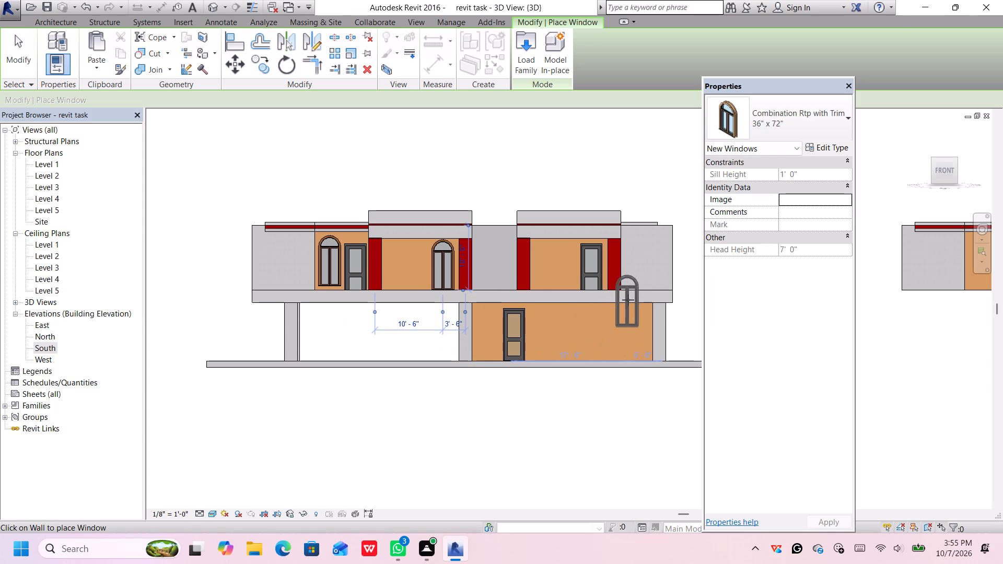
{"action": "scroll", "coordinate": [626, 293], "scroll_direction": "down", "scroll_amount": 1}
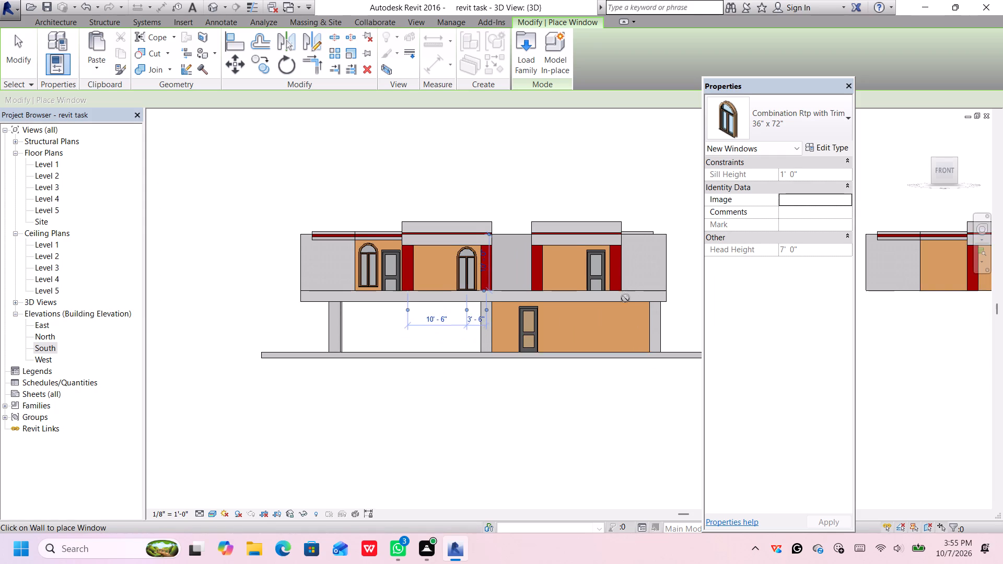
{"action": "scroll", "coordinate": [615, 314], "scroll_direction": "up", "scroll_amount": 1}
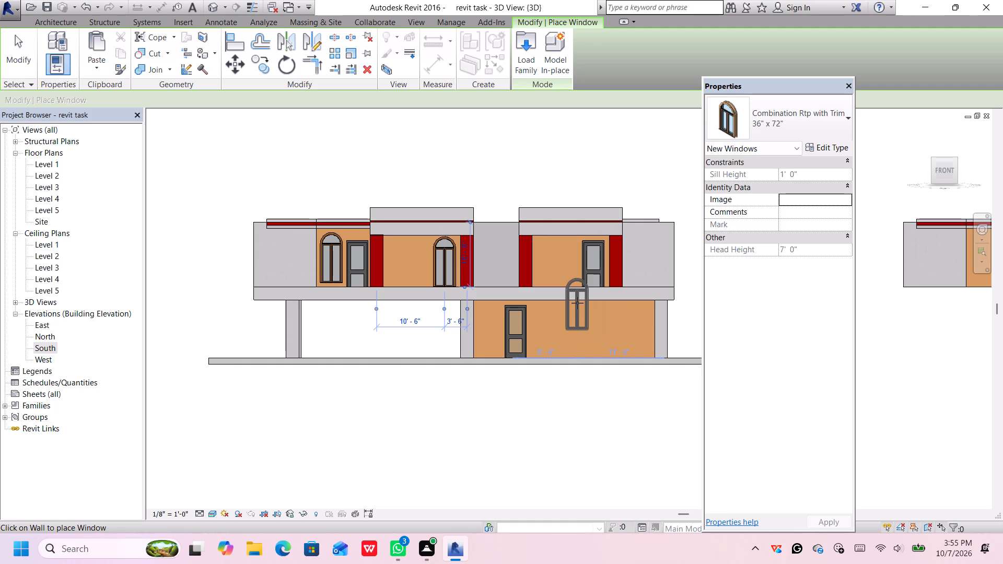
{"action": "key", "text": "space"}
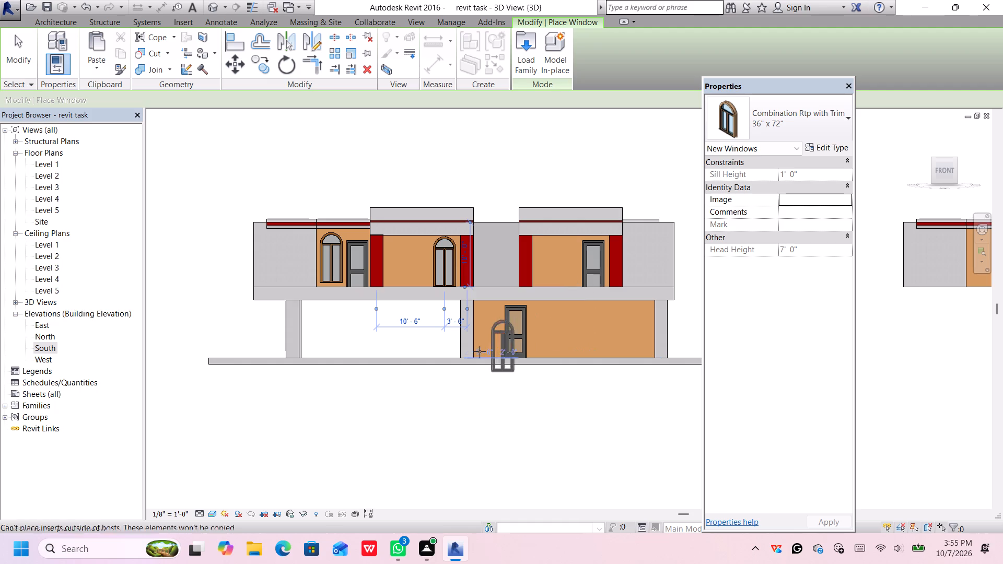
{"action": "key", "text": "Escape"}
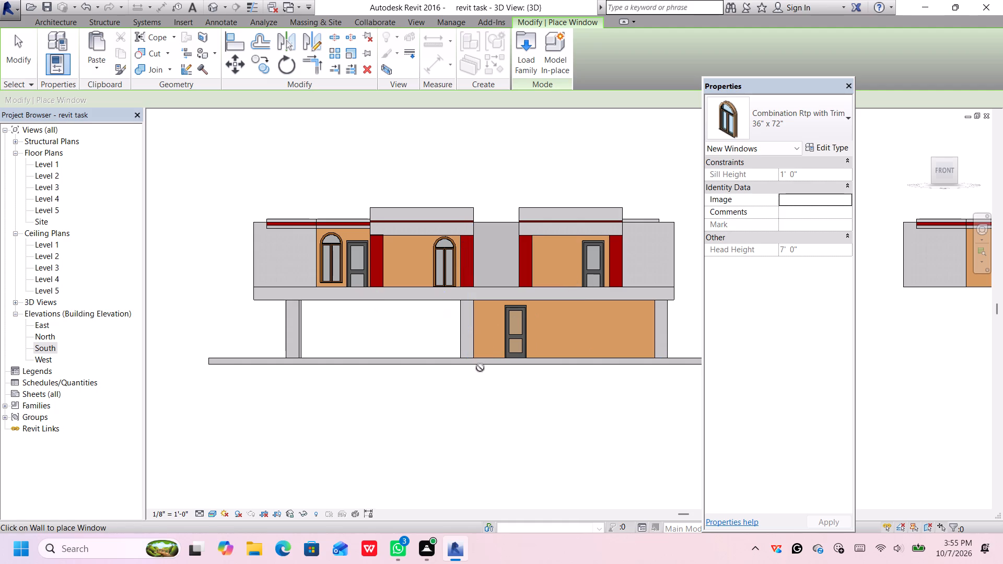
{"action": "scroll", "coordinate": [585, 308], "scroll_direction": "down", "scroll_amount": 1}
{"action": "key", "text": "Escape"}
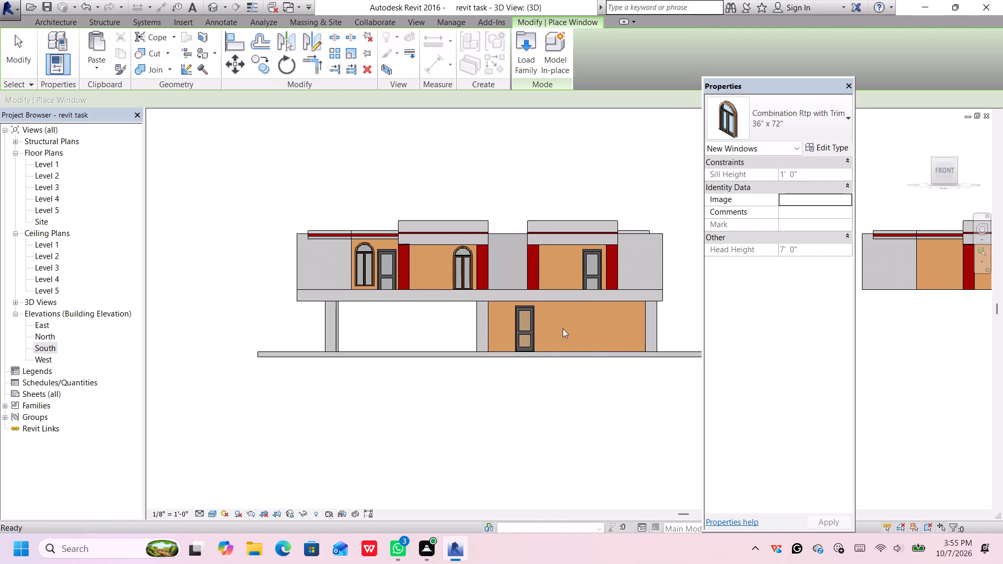
Lower the arched window beside the upper storey's left-hand door to a sill height of 0' 7 181/256".
{"action": "left_click", "coordinate": [373, 265]}
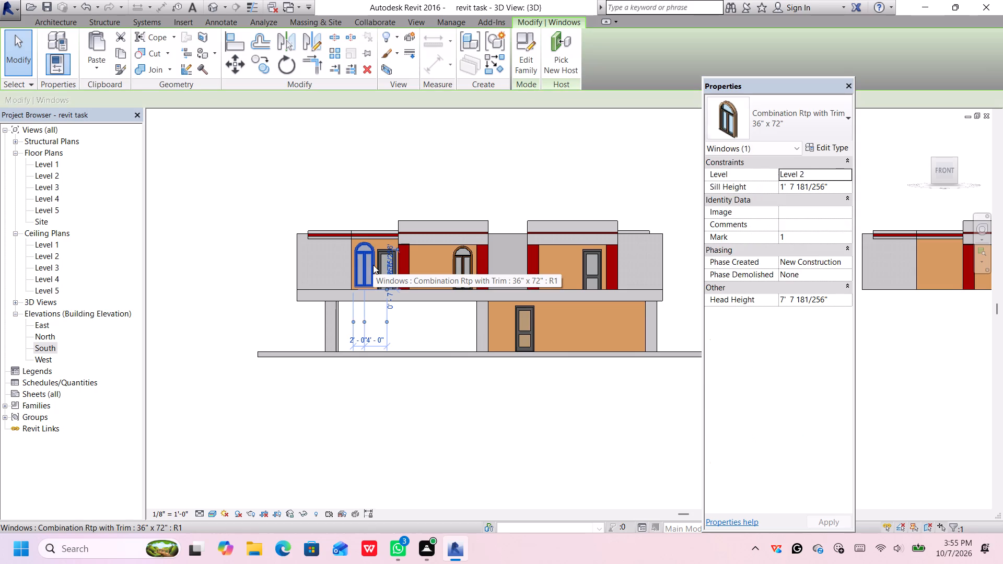
{"action": "key", "text": "Down"}
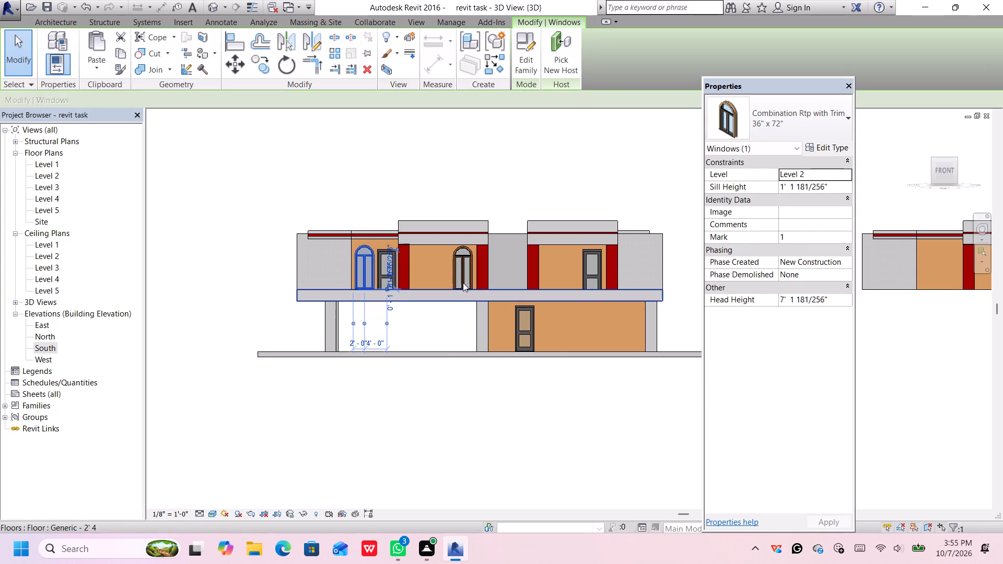
{"action": "left_click", "coordinate": [557, 197]}
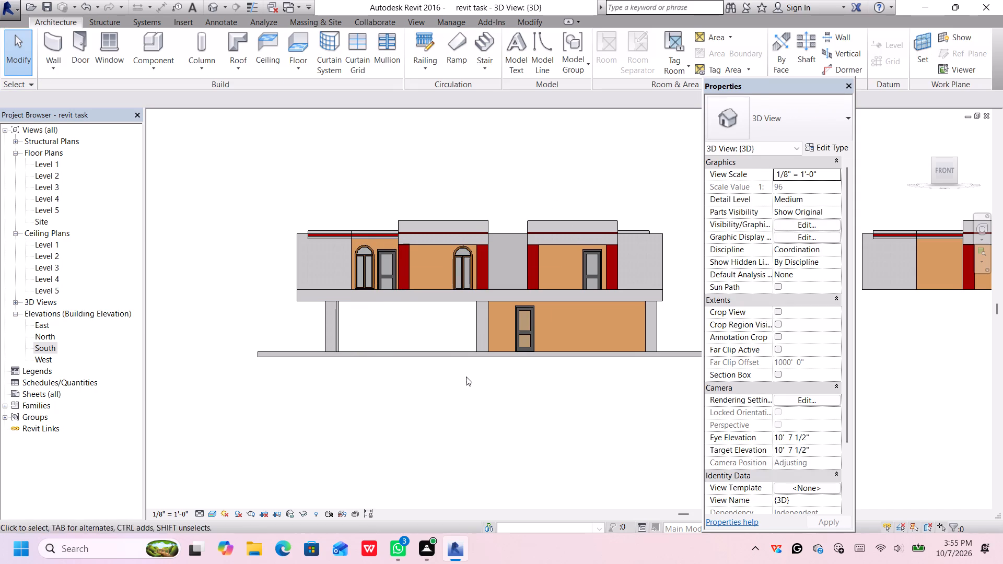
{"action": "left_click", "coordinate": [371, 283]}
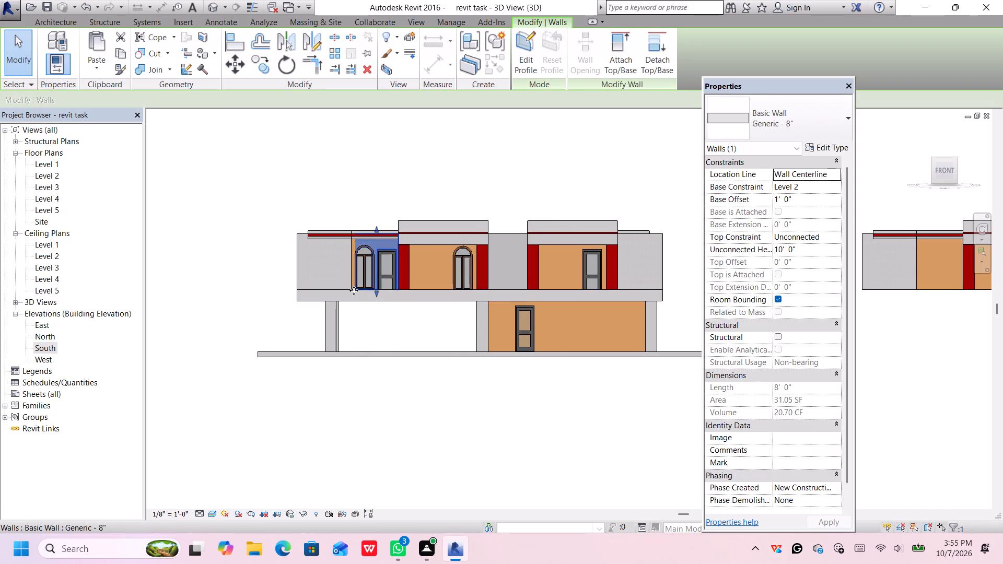
{"action": "left_click", "coordinate": [395, 189]}
{"action": "left_click", "coordinate": [363, 251]}
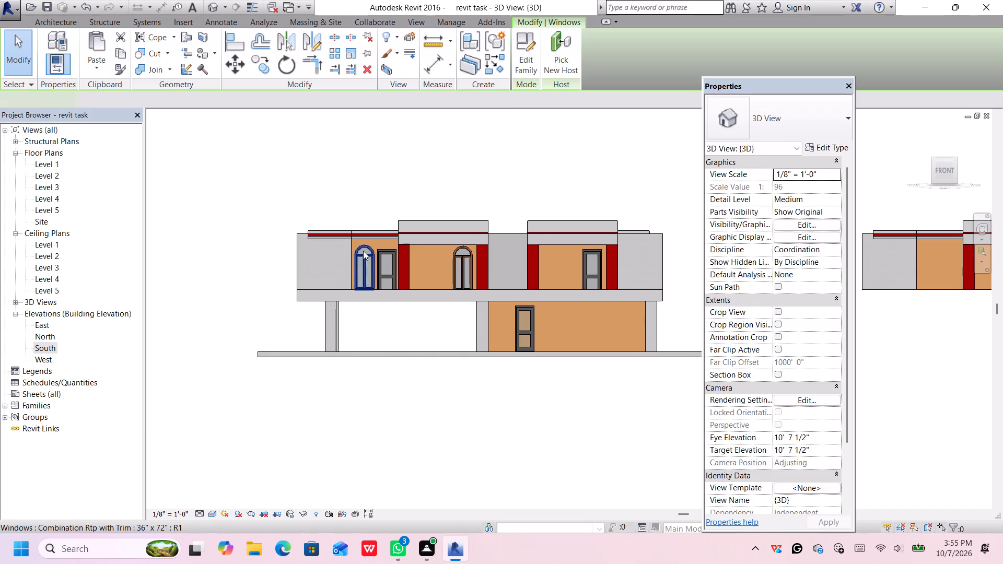
{"action": "key", "text": "Down"}
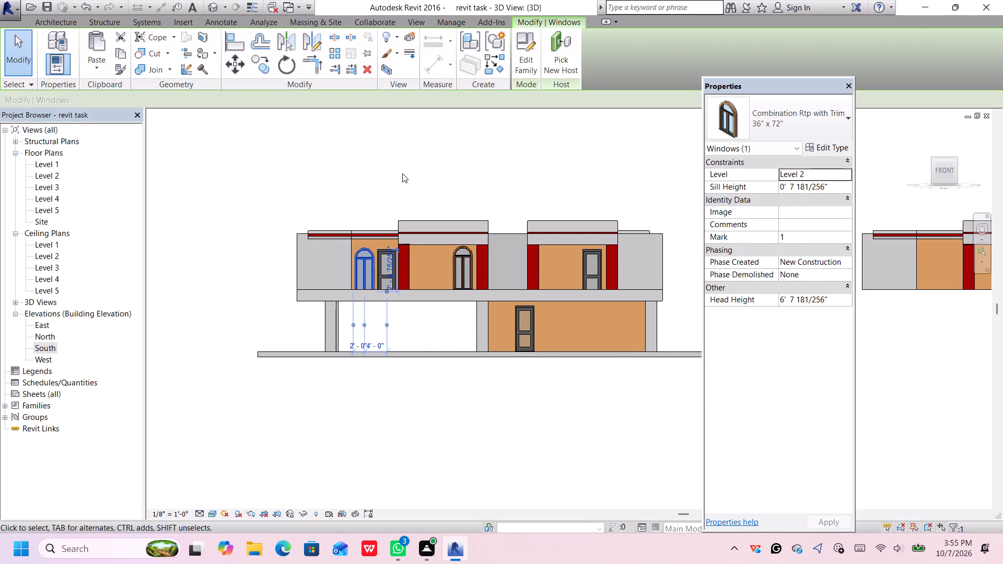
Lower the arched window in the left roofed bay to a sill height of 0' 6".
{"action": "left_click", "coordinate": [403, 170]}
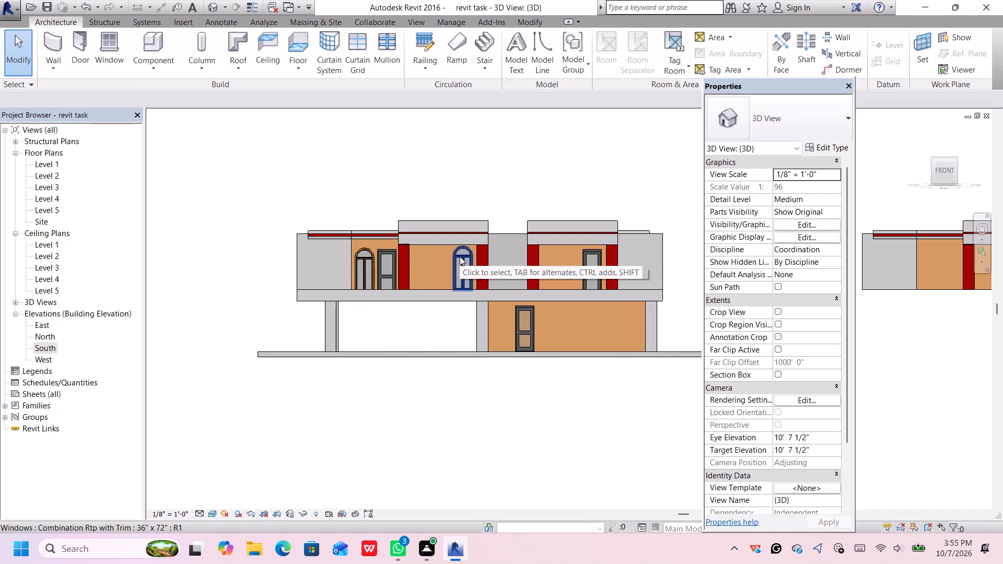
{"action": "left_click", "coordinate": [460, 260]}
{"action": "key", "text": "Down"}
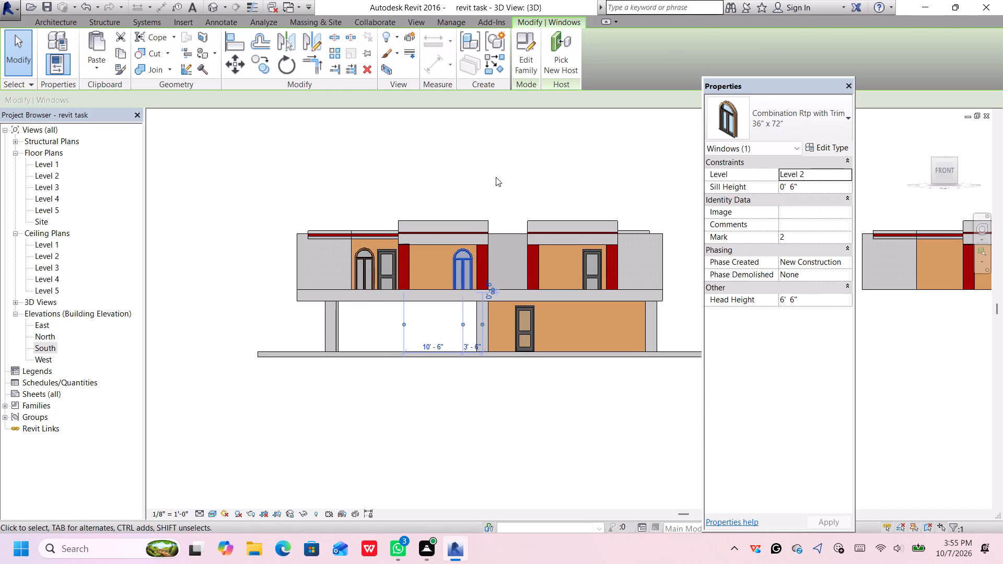
{"action": "left_click", "coordinate": [496, 177]}
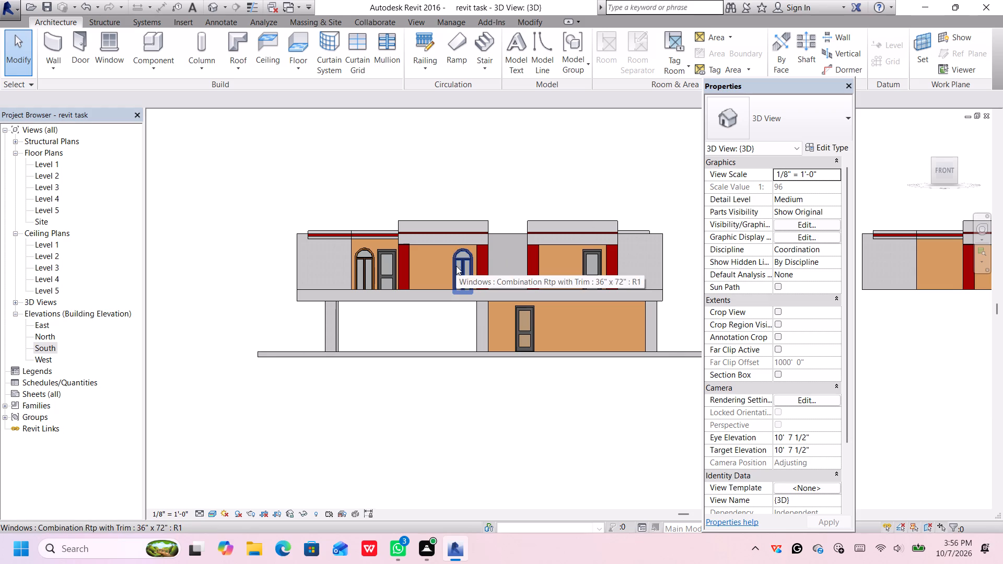
Examine the upper storey's front facade, then the balcony around its front-left corner in an isometric view.
{"action": "middle_click_drag", "start_coordinate": [594, 175], "coordinate": [588, 227]}
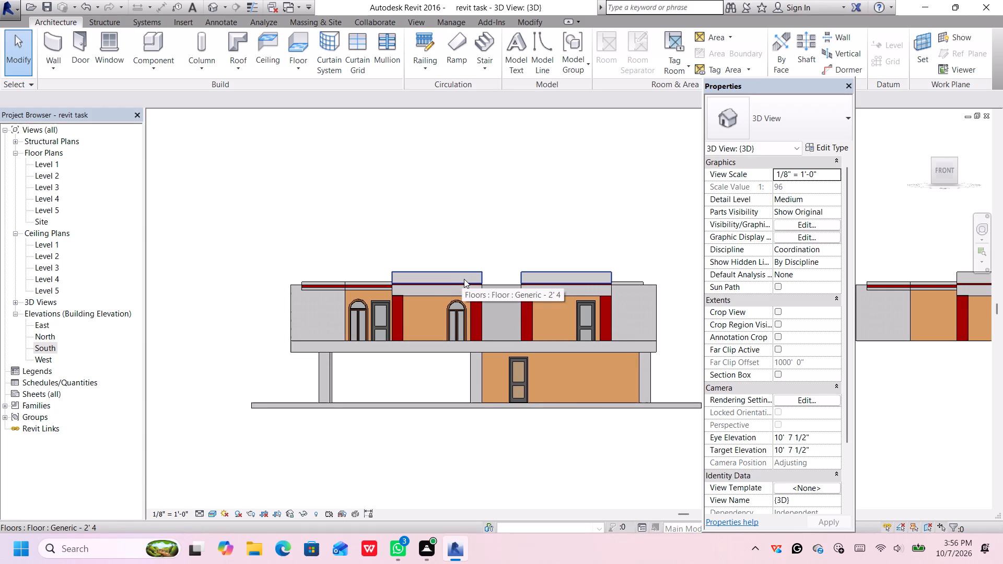
{"action": "scroll", "coordinate": [464, 279], "scroll_direction": "up", "scroll_amount": 4}
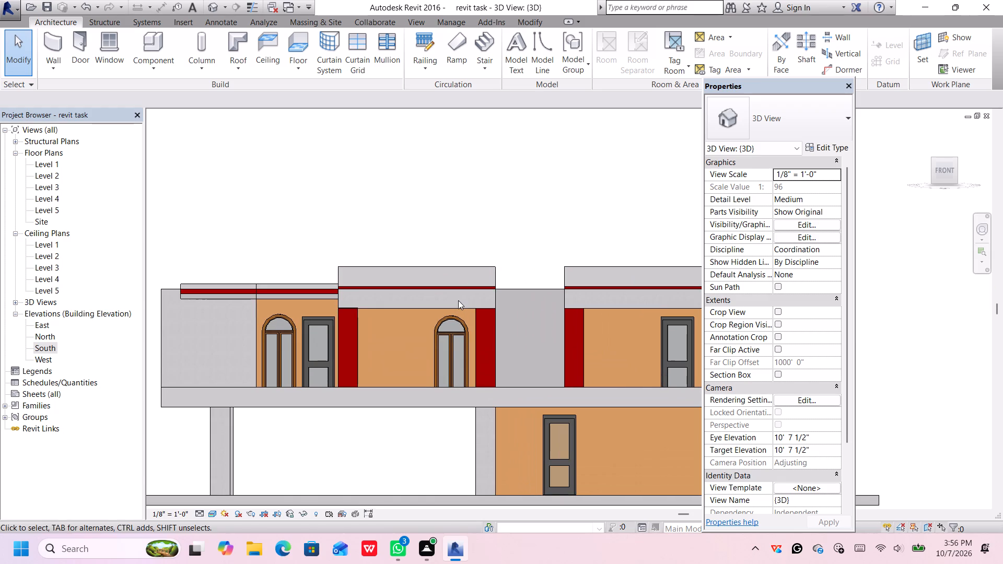
{"action": "scroll", "coordinate": [458, 291], "scroll_direction": "up", "scroll_amount": 4}
{"action": "scroll", "coordinate": [456, 306], "scroll_direction": "down", "scroll_amount": 6}
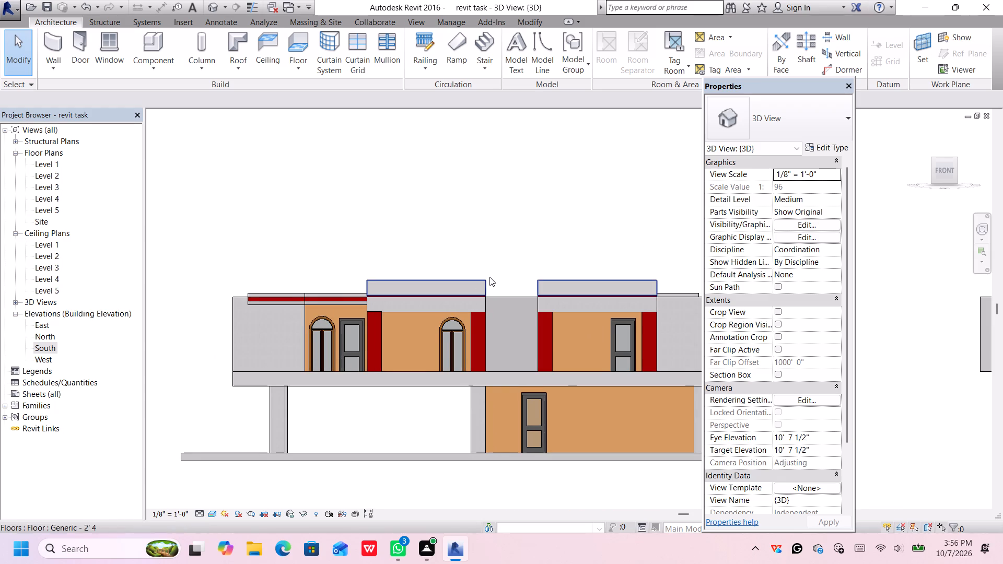
{"action": "middle_click_drag", "start_coordinate": [496, 265], "coordinate": [474, 278]}
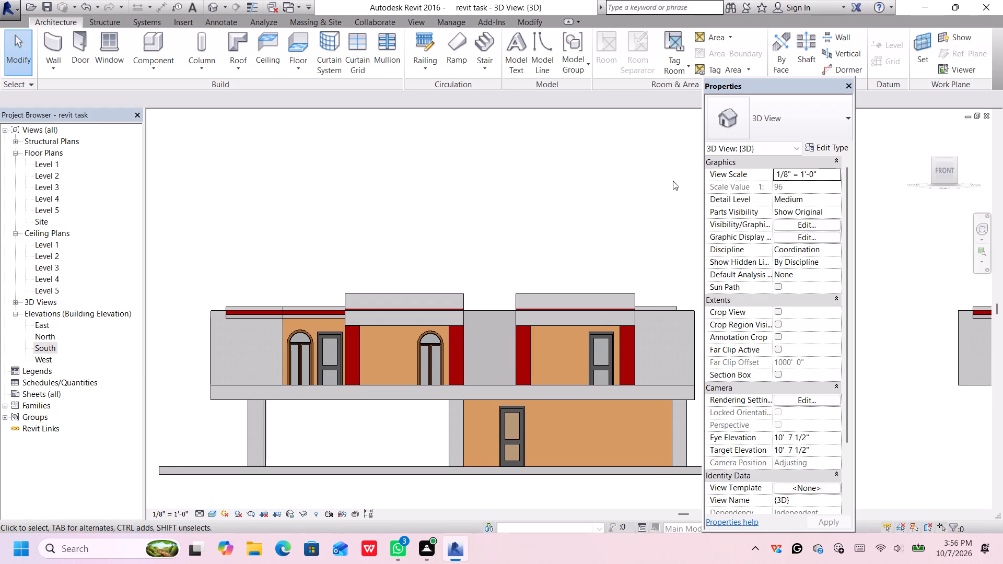
{"action": "left_click", "coordinate": [935, 159]}
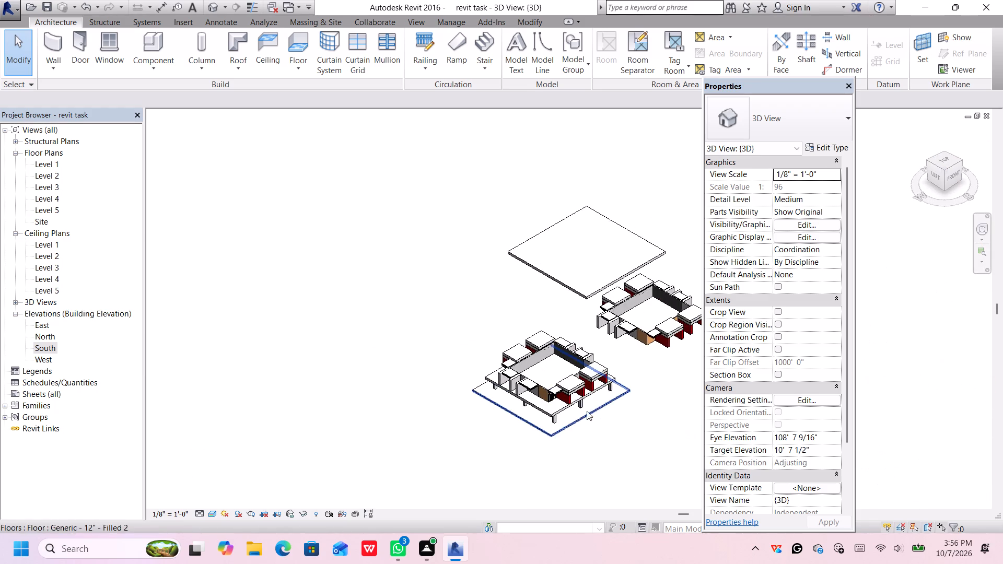
{"action": "scroll", "coordinate": [587, 395], "scroll_direction": "up", "scroll_amount": 7}
{"action": "middle_click_drag", "start_coordinate": [634, 337], "coordinate": [581, 372]}
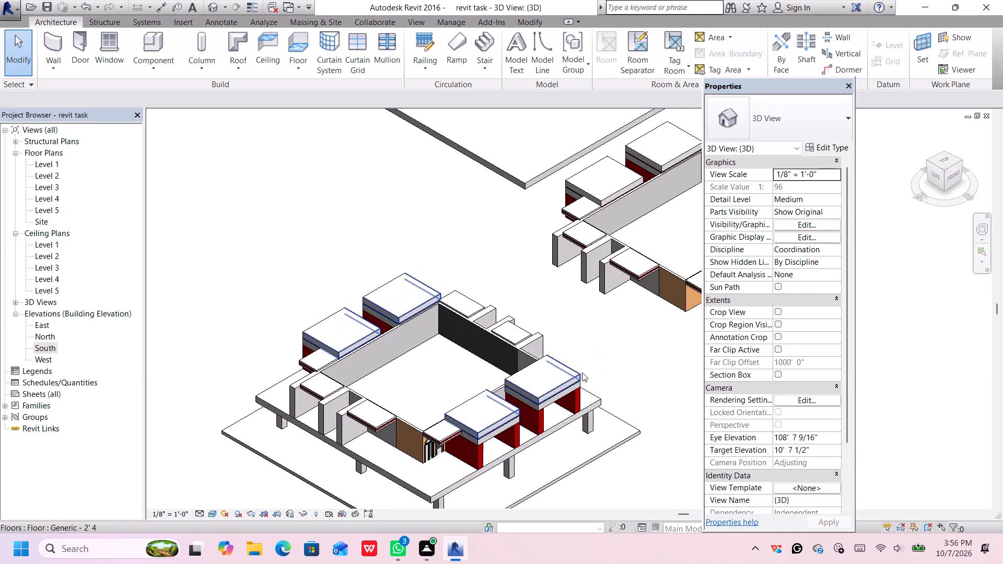
{"action": "scroll", "coordinate": [544, 442], "scroll_direction": "up", "scroll_amount": 2}
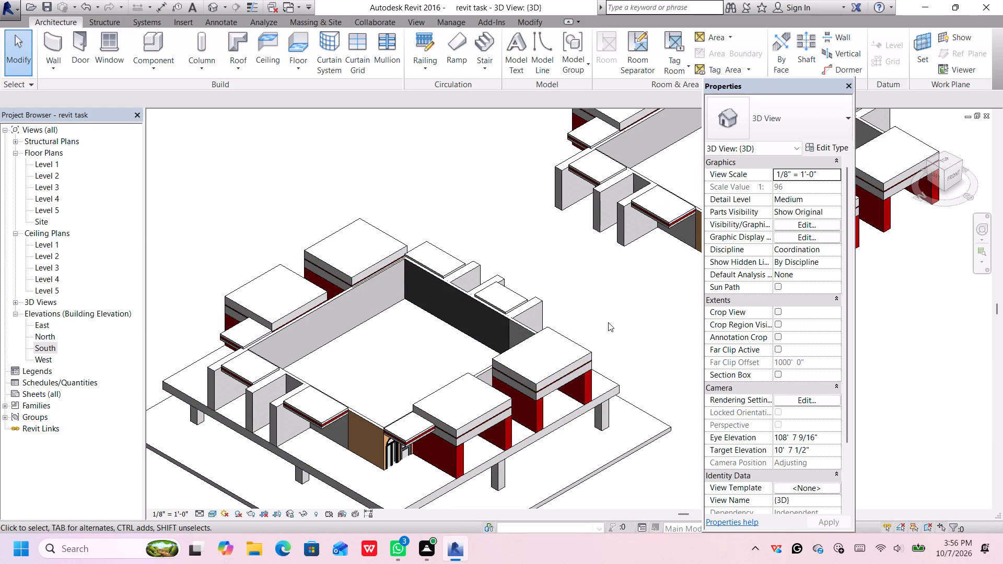
{"action": "scroll", "coordinate": [608, 322], "scroll_direction": "up", "scroll_amount": 1}
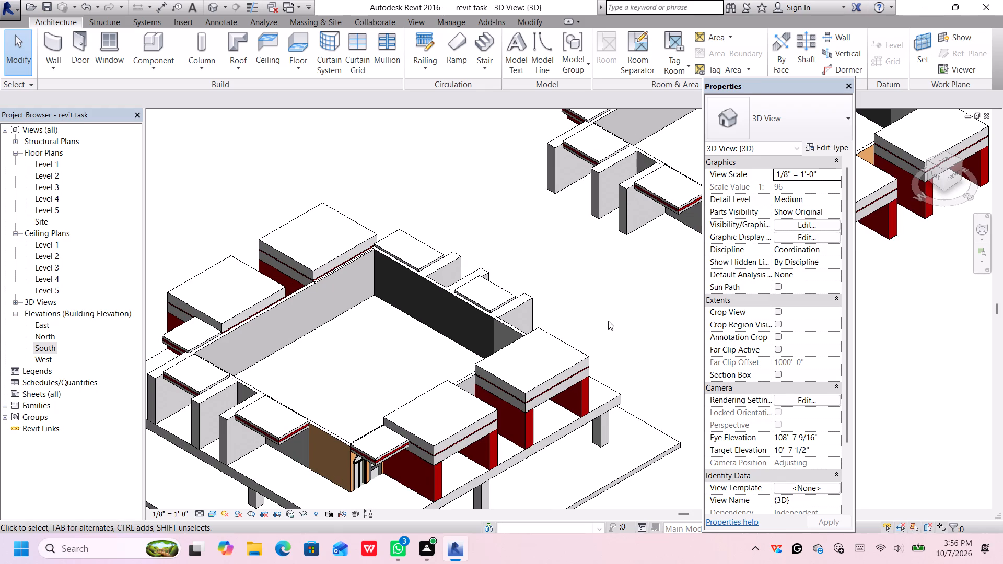
{"action": "scroll", "coordinate": [608, 318], "scroll_direction": "up", "scroll_amount": 7}
{"action": "scroll", "coordinate": [608, 318], "scroll_direction": "up", "scroll_amount": 17}
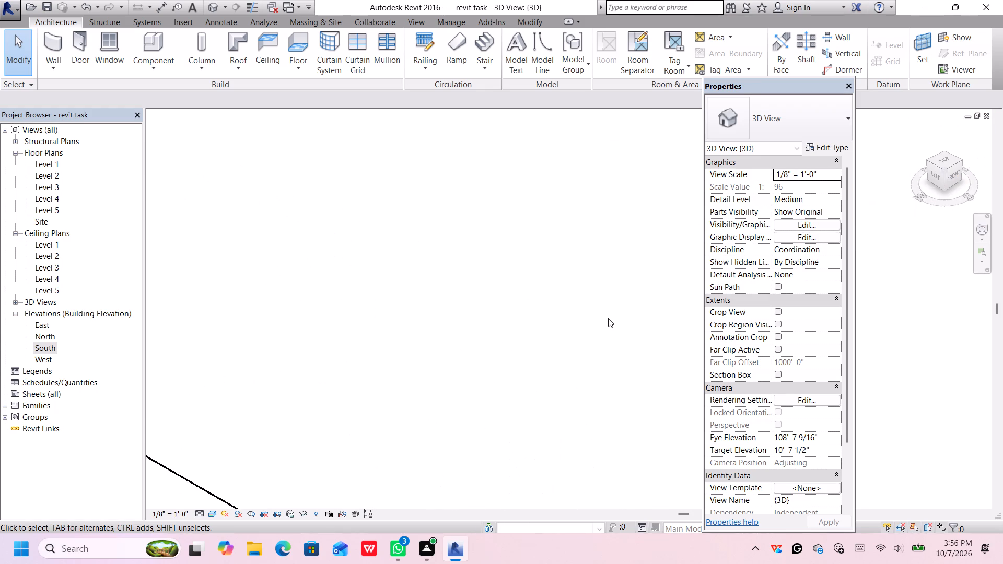
{"action": "scroll", "coordinate": [608, 318], "scroll_direction": "up", "scroll_amount": 20}
{"action": "scroll", "coordinate": [608, 318], "scroll_direction": "up", "scroll_amount": 20}
{"action": "scroll", "coordinate": [608, 318], "scroll_direction": "up", "scroll_amount": 2}
{"action": "scroll", "coordinate": [609, 318], "scroll_direction": "down", "scroll_amount": 13}
{"action": "scroll", "coordinate": [609, 312], "scroll_direction": "up", "scroll_amount": 1}
{"action": "scroll", "coordinate": [608, 313], "scroll_direction": "down", "scroll_amount": 20}
{"action": "scroll", "coordinate": [608, 313], "scroll_direction": "down", "scroll_amount": 2}
{"action": "scroll", "coordinate": [515, 297], "scroll_direction": "down", "scroll_amount": 7}
{"action": "scroll", "coordinate": [500, 344], "scroll_direction": "down", "scroll_amount": 14}
{"action": "scroll", "coordinate": [505, 333], "scroll_direction": "up", "scroll_amount": 1}
{"action": "scroll", "coordinate": [505, 333], "scroll_direction": "down", "scroll_amount": 11}
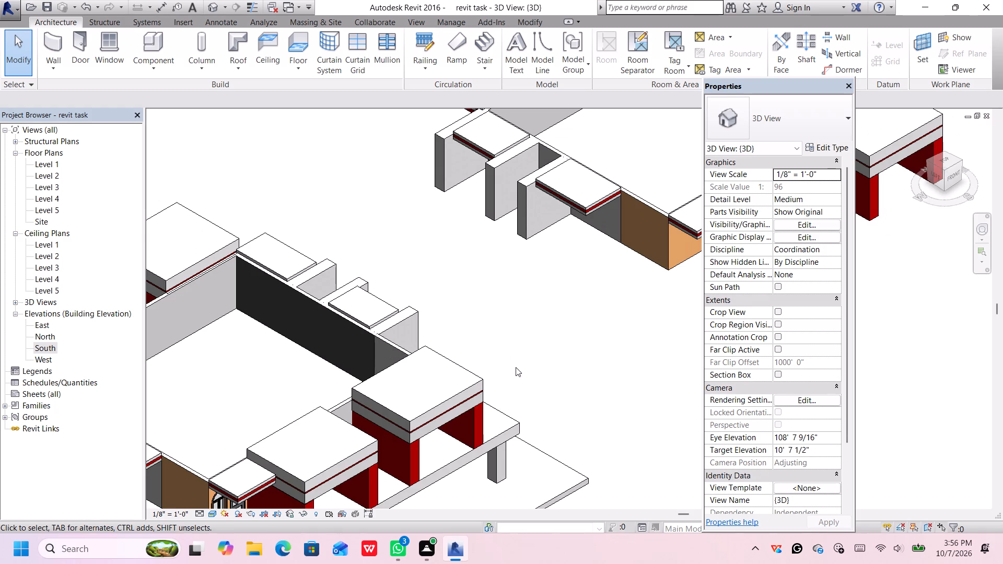
{"action": "middle_click_drag", "start_coordinate": [516, 369], "coordinate": [616, 228]}
{"action": "middle_click_drag", "start_coordinate": [359, 397], "coordinate": [429, 328]}
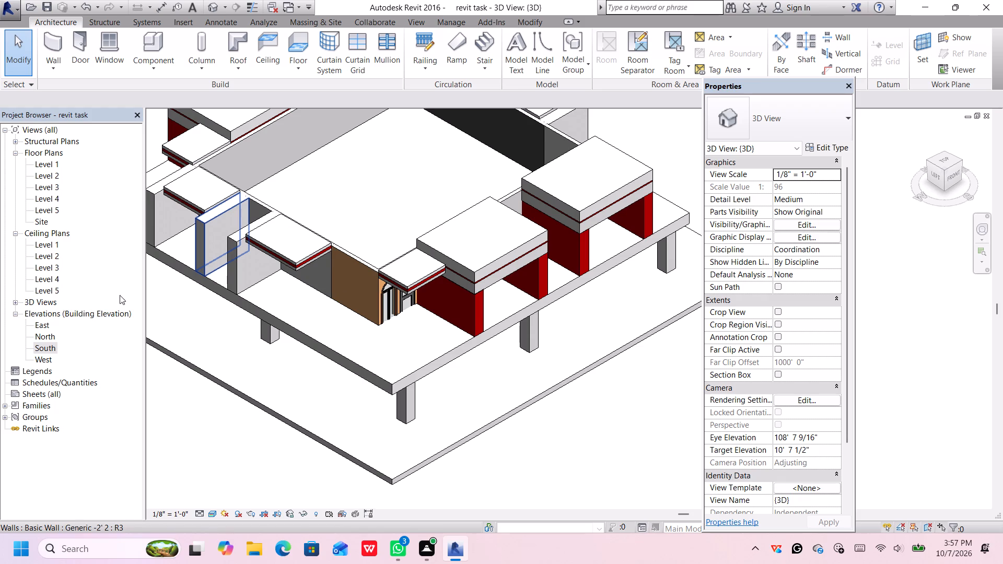
{"action": "middle_click_drag", "start_coordinate": [305, 301], "coordinate": [390, 304]}
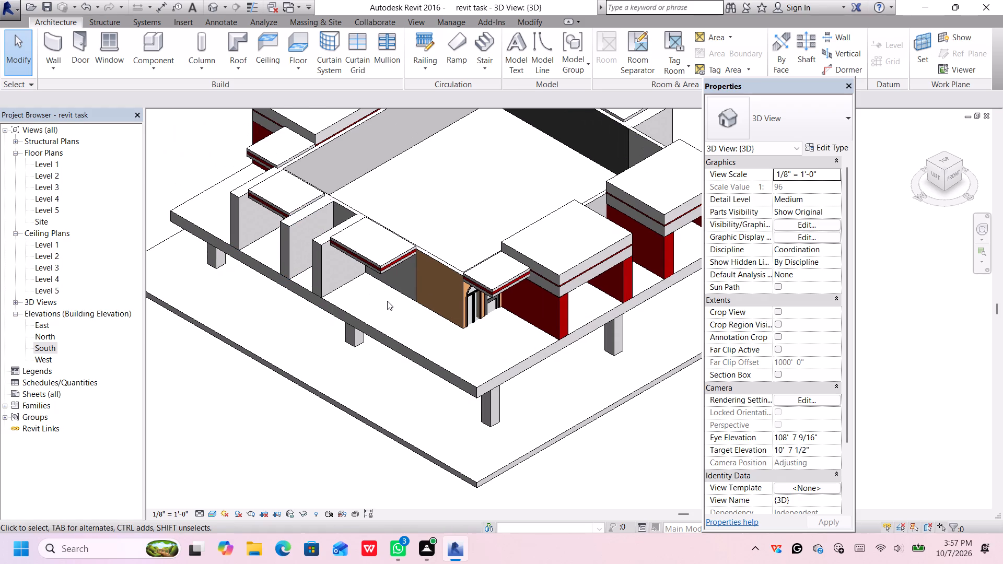
{"action": "middle_click_drag", "start_coordinate": [386, 302], "coordinate": [313, 333]}
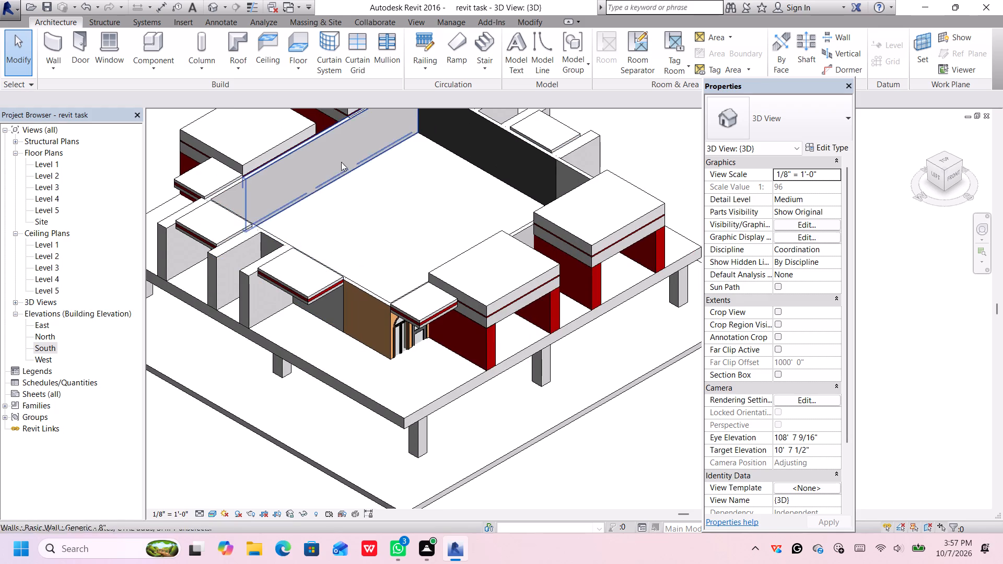
Start a Railing path with a line about 32'-3" long beside the upper slab's left edge, from the projecting side wall to the front corner.
{"action": "left_click", "coordinate": [416, 40]}
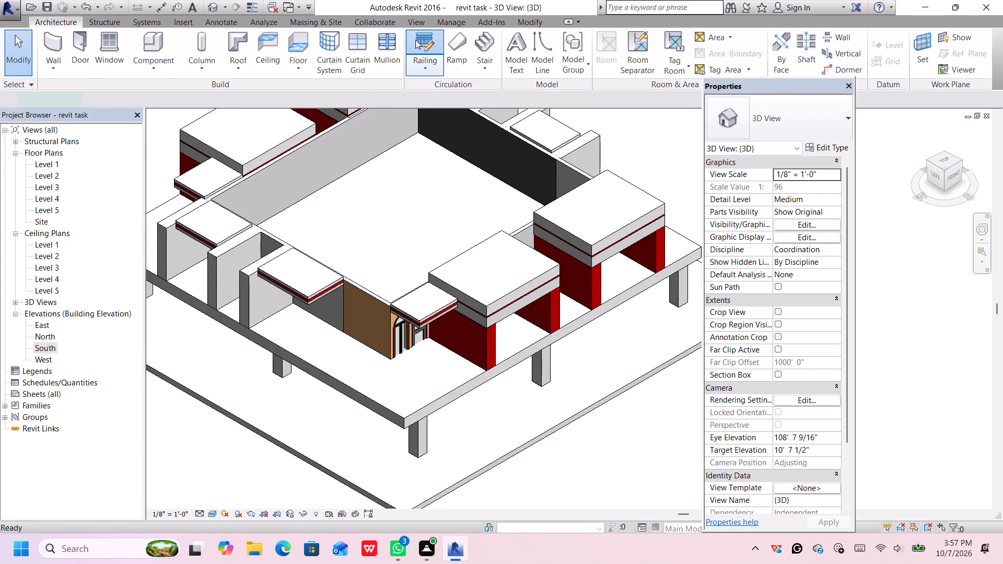
{"action": "scroll", "coordinate": [274, 333], "scroll_direction": "up", "scroll_amount": 8}
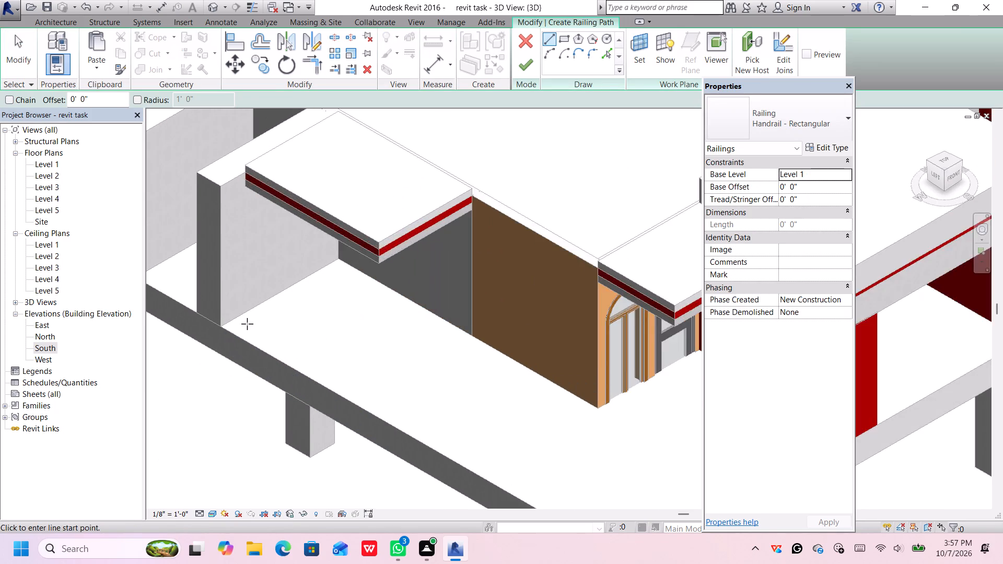
{"action": "scroll", "coordinate": [231, 318], "scroll_direction": "up", "scroll_amount": 2}
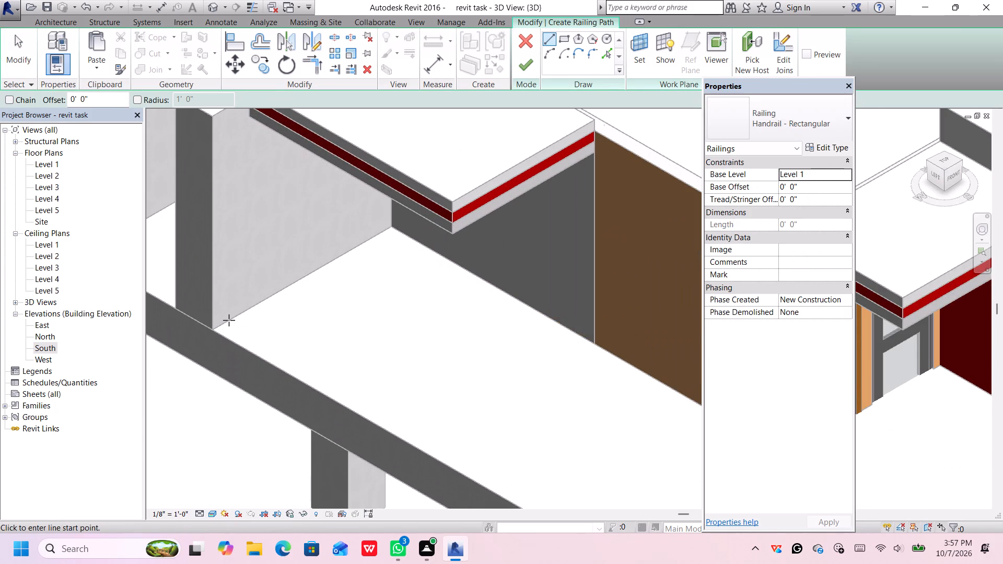
{"action": "left_click", "coordinate": [227, 323]}
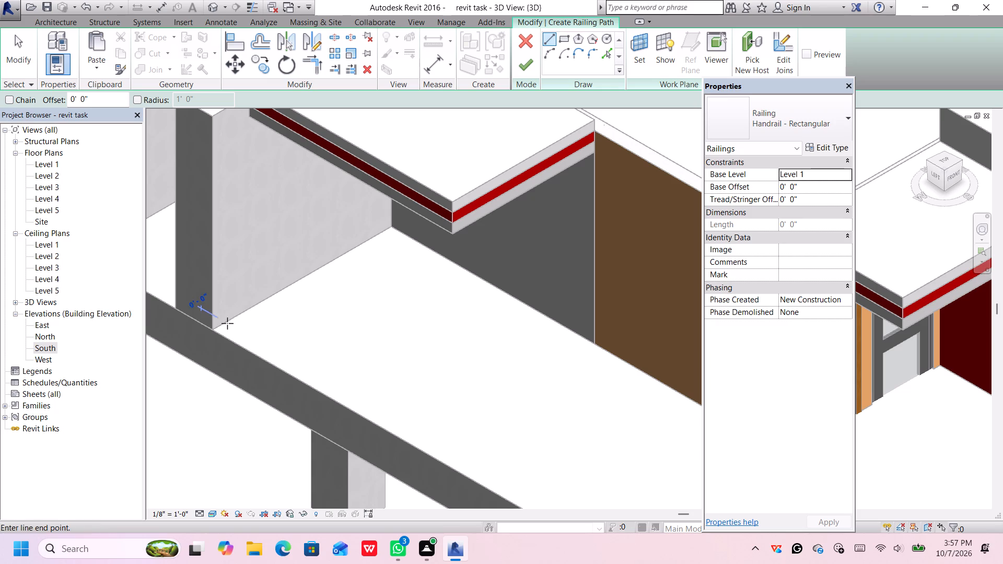
{"action": "scroll", "coordinate": [379, 412], "scroll_direction": "down", "scroll_amount": 2}
{"action": "middle_click_drag", "start_coordinate": [381, 415], "coordinate": [178, 162]}
{"action": "scroll", "coordinate": [183, 170], "scroll_direction": "up", "scroll_amount": 1}
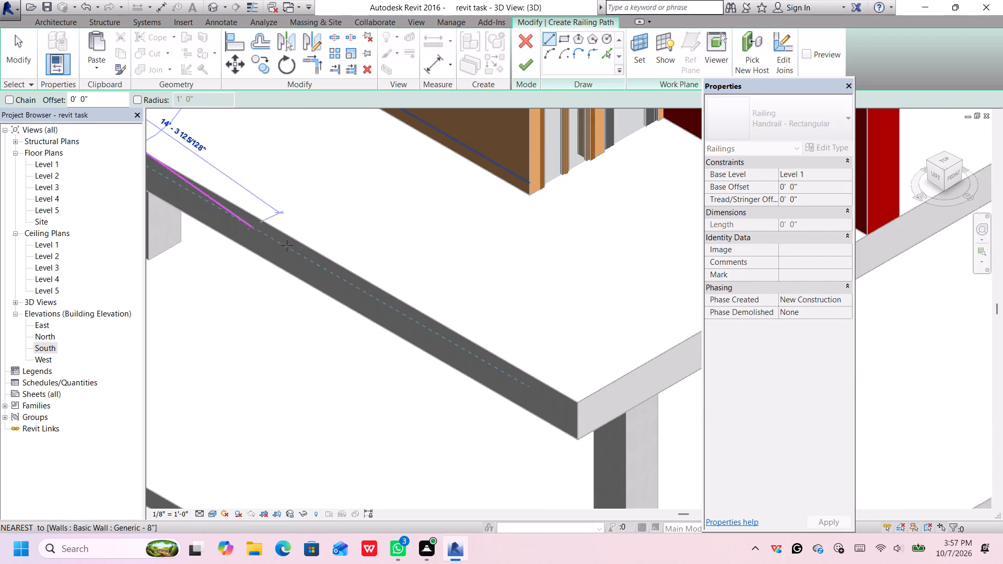
{"action": "middle_click_drag", "start_coordinate": [547, 358], "coordinate": [507, 326]}
{"action": "scroll", "coordinate": [530, 343], "scroll_direction": "down", "scroll_amount": 2}
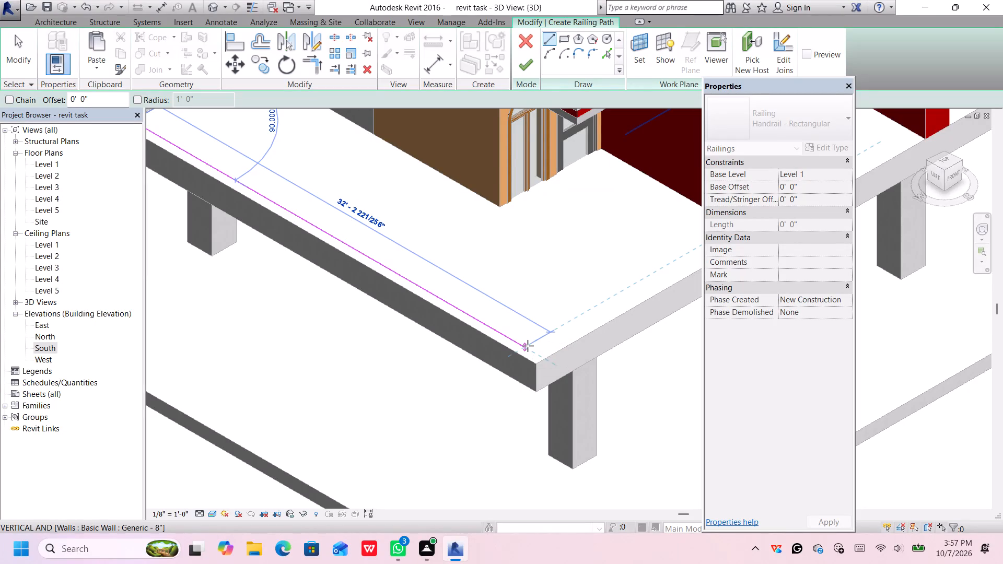
{"action": "left_click", "coordinate": [528, 346]}
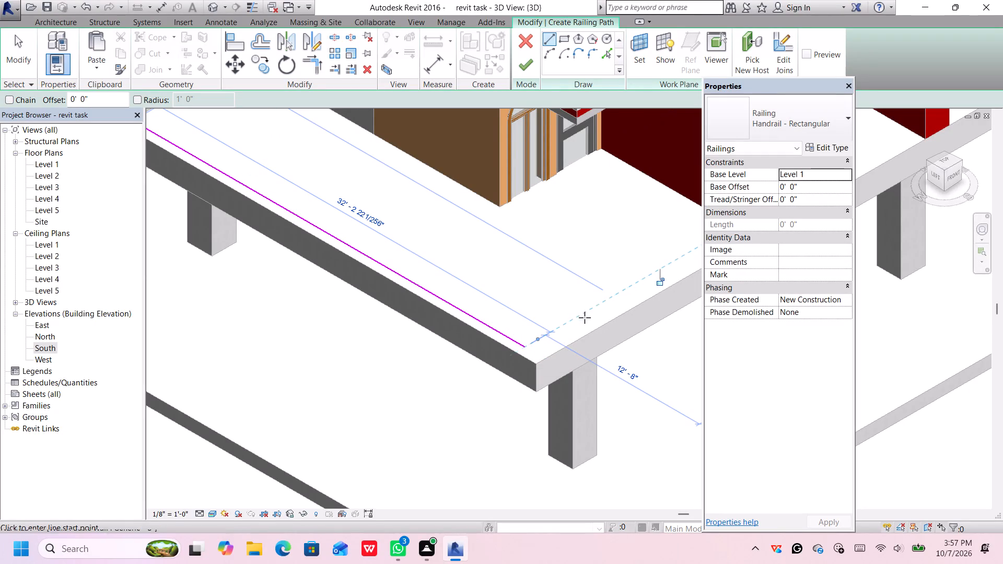
Add a railing path line about 17'-3" long beside the slab's front edge, joining the nearest red pier to the first line's corner end.
{"action": "middle_click_drag", "start_coordinate": [620, 287], "coordinate": [370, 380]}
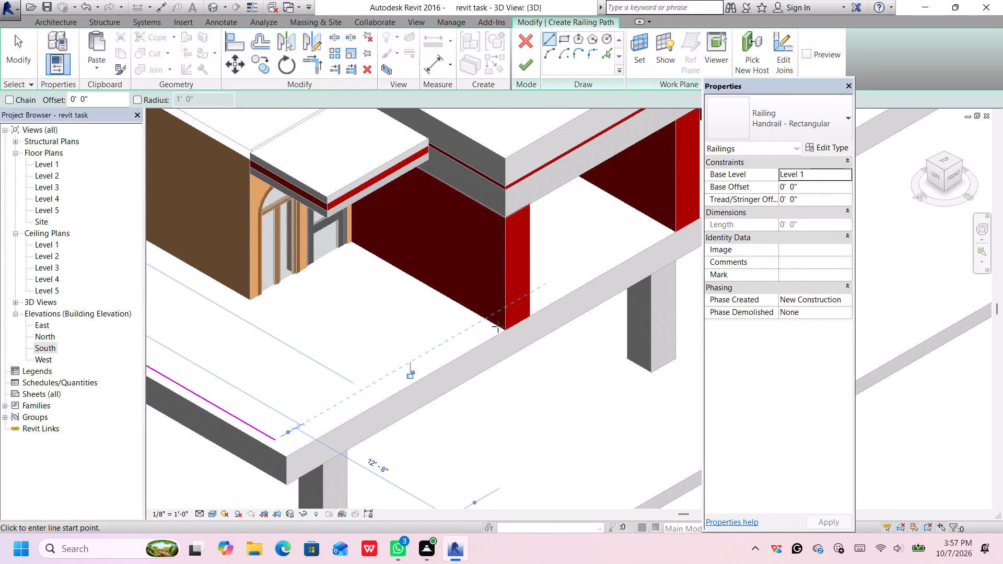
{"action": "left_click", "coordinate": [487, 320]}
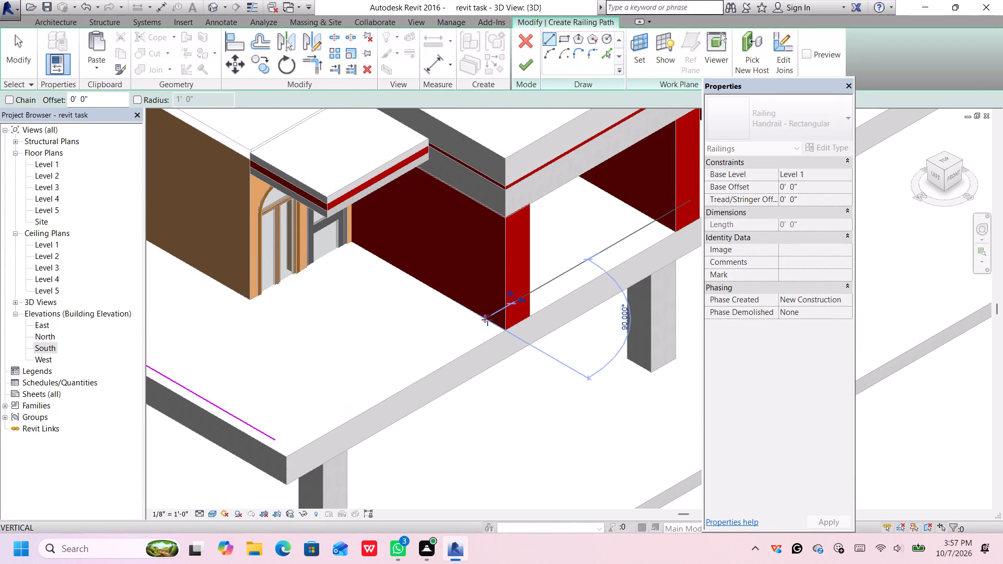
{"action": "left_click", "coordinate": [275, 439]}
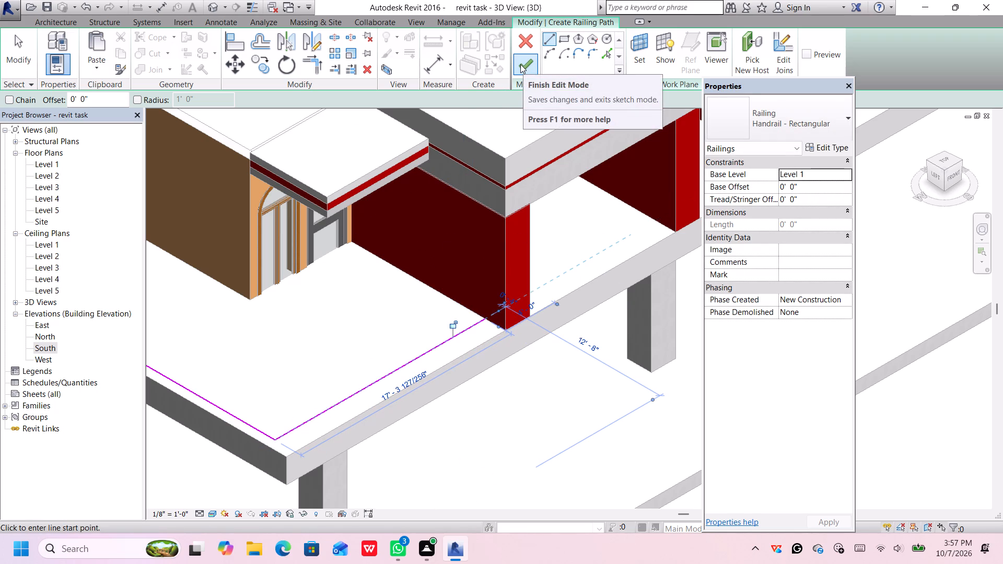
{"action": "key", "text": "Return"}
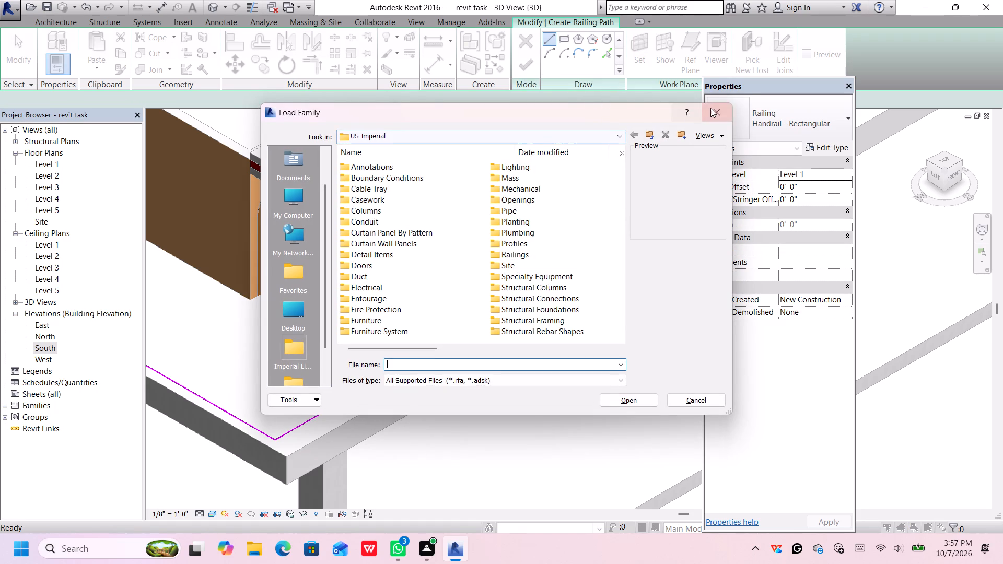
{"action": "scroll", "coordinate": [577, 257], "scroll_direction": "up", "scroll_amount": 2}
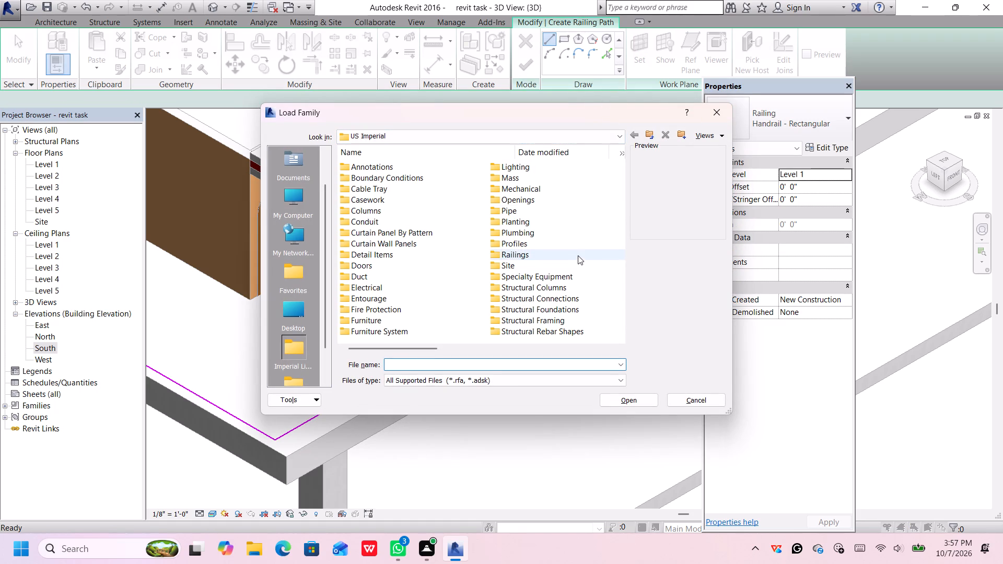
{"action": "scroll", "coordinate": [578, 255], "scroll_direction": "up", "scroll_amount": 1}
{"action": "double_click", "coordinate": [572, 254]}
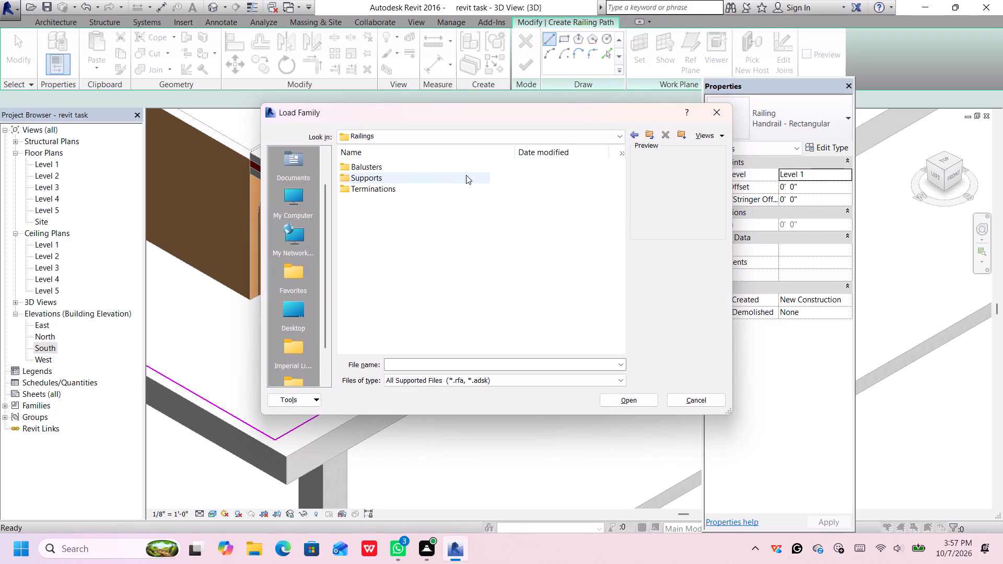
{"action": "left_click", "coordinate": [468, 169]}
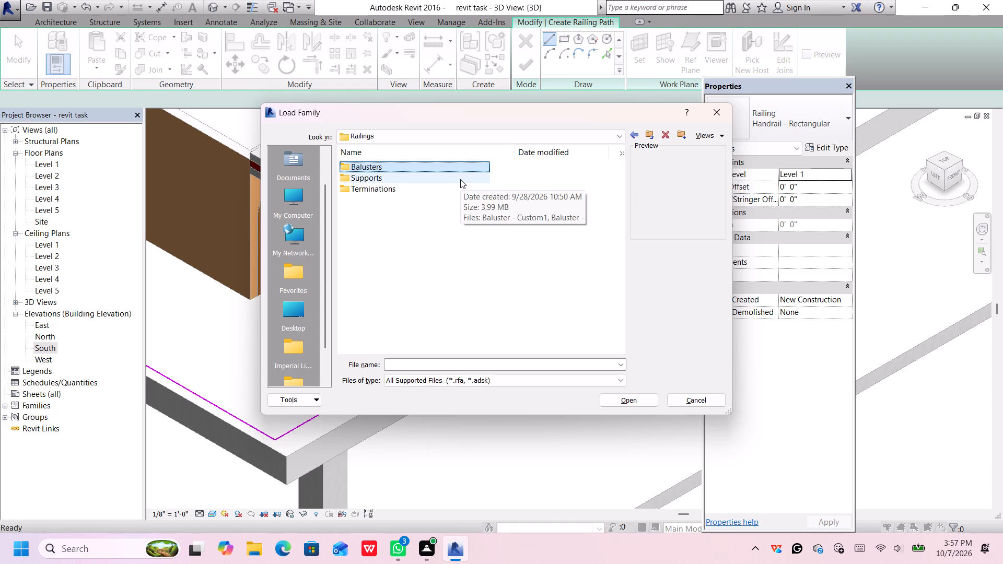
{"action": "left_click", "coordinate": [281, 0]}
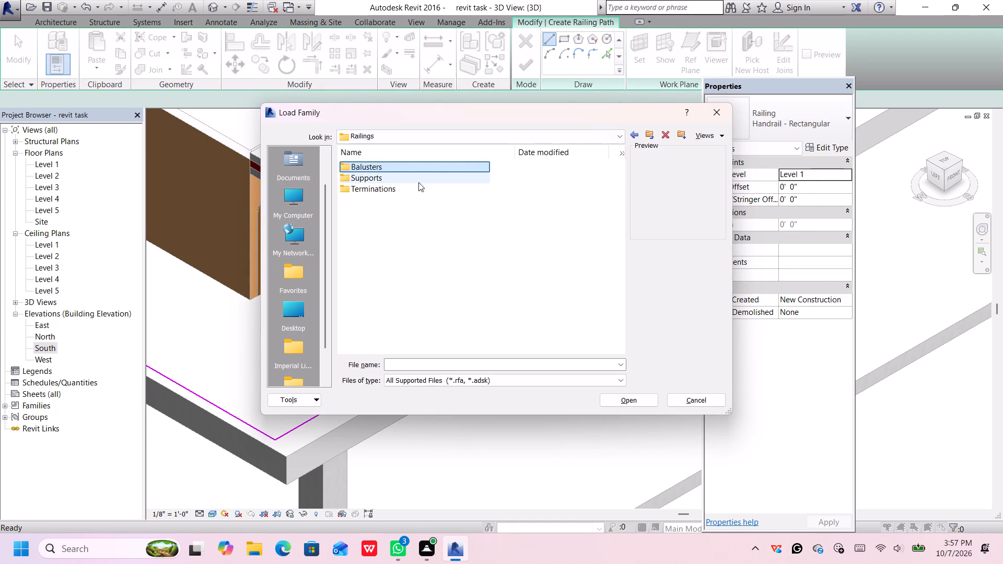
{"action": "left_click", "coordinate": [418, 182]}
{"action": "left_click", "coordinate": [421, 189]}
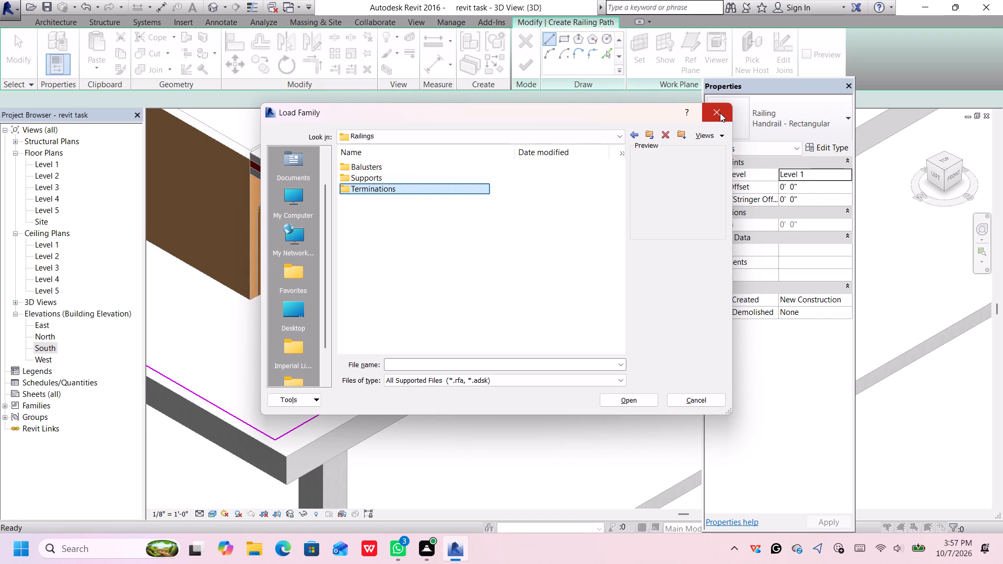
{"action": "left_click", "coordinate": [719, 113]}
Change the railing type to Guardrail - Rectangular and finish the railing path sketch.
{"action": "left_click", "coordinate": [749, 113]}
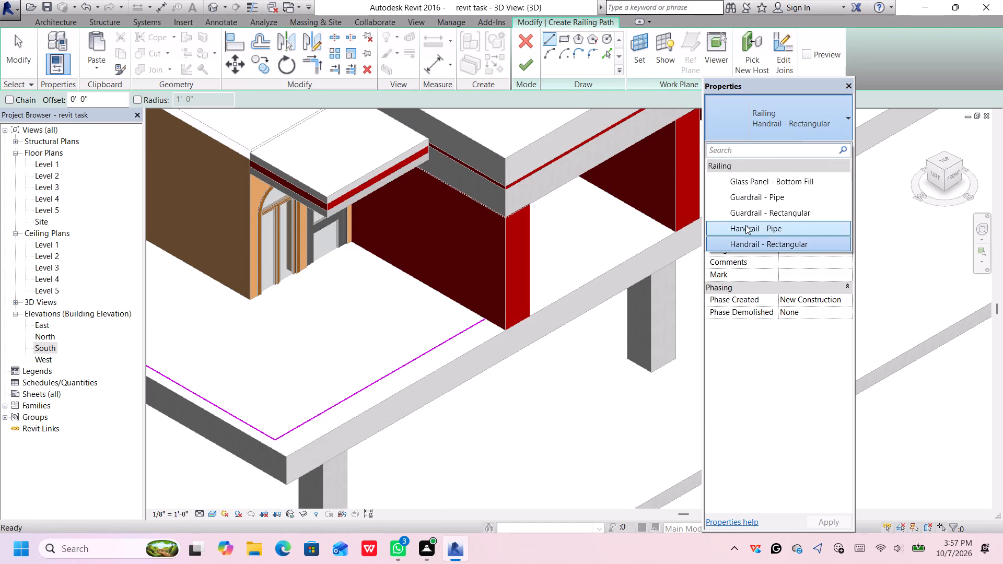
{"action": "left_click", "coordinate": [759, 215]}
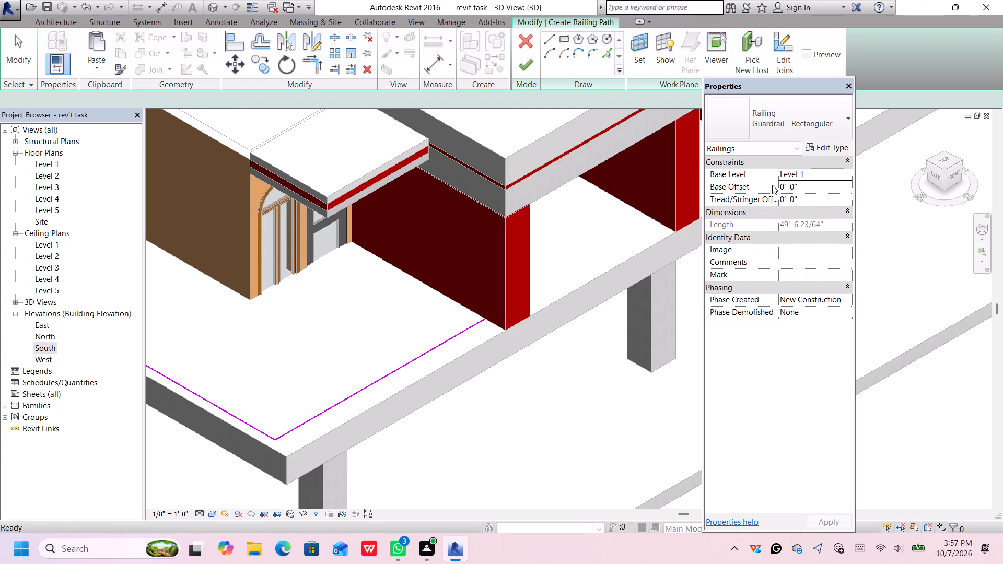
{"action": "left_click", "coordinate": [528, 63]}
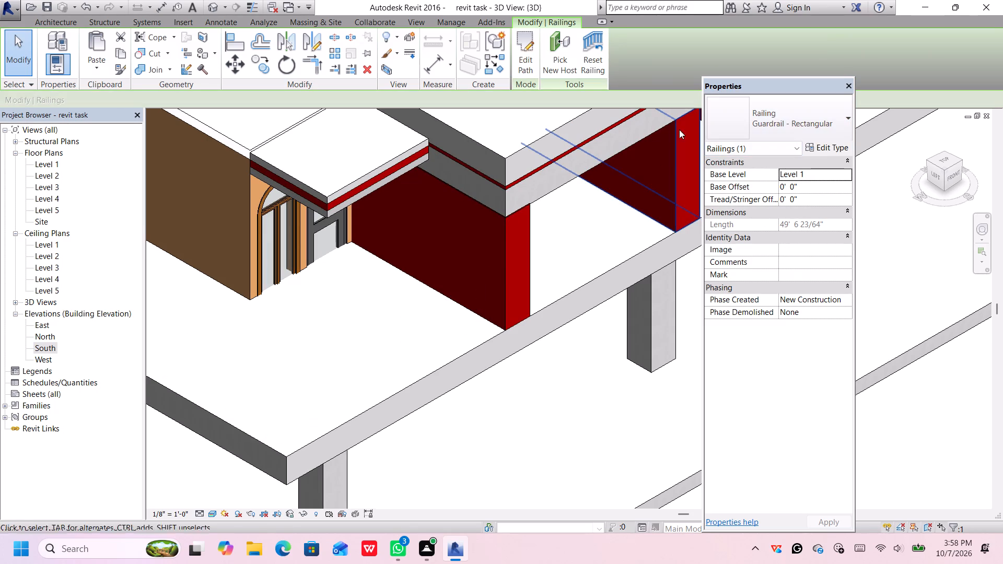
Set the new railing's base level to Level 2.
{"action": "scroll", "coordinate": [601, 169], "scroll_direction": "down", "scroll_amount": 5}
{"action": "scroll", "coordinate": [600, 167], "scroll_direction": "up", "scroll_amount": 1}
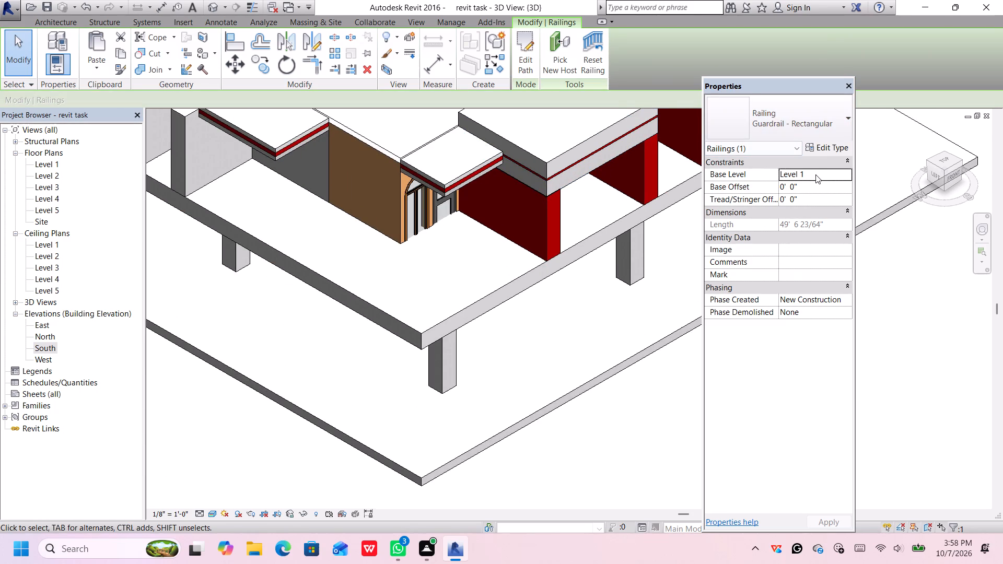
{"action": "left_click", "coordinate": [815, 175]}
{"action": "left_click", "coordinate": [847, 177]}
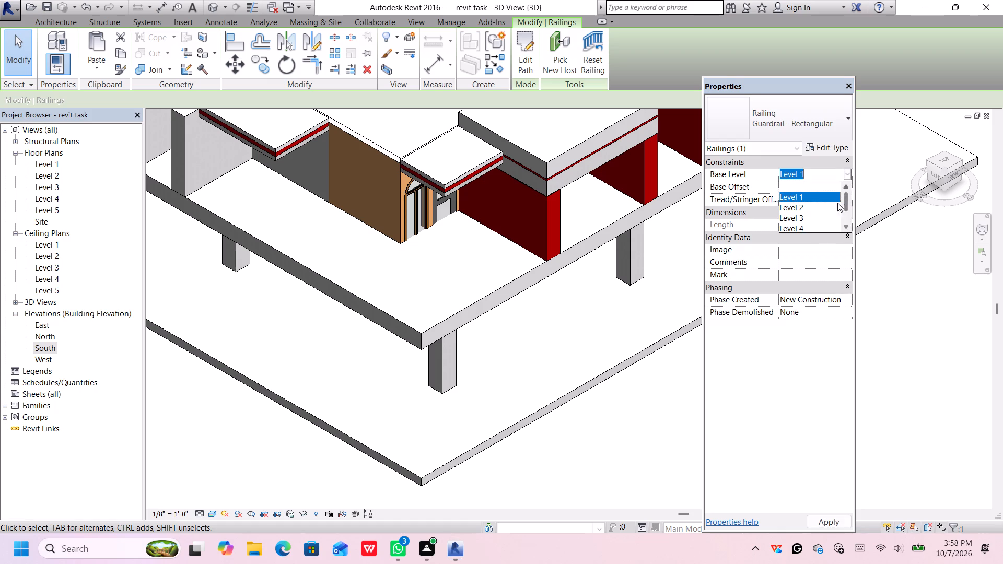
{"action": "left_click", "coordinate": [807, 218]}
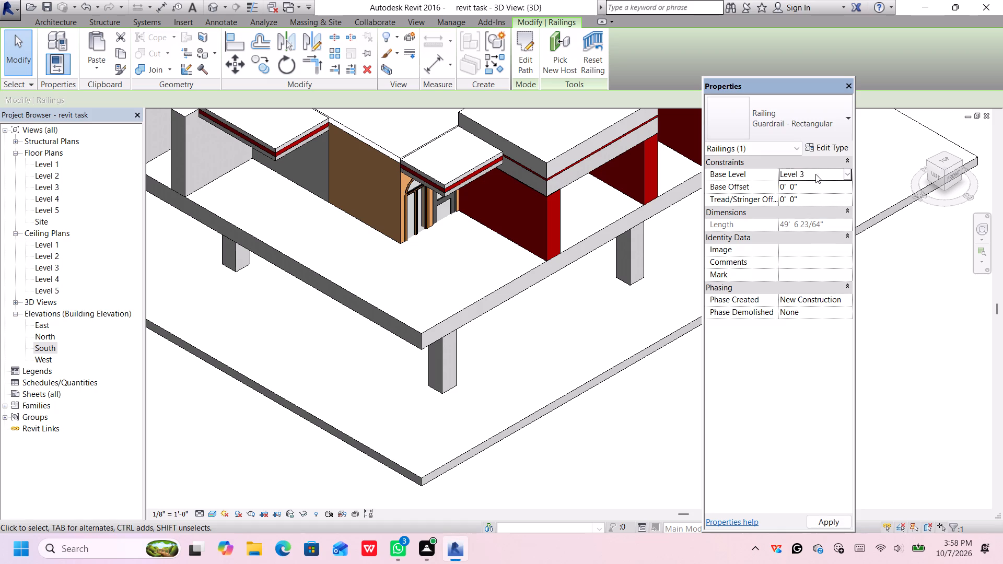
{"action": "left_click", "coordinate": [847, 174]}
{"action": "left_click", "coordinate": [822, 208]}
{"action": "key", "text": "Return"}
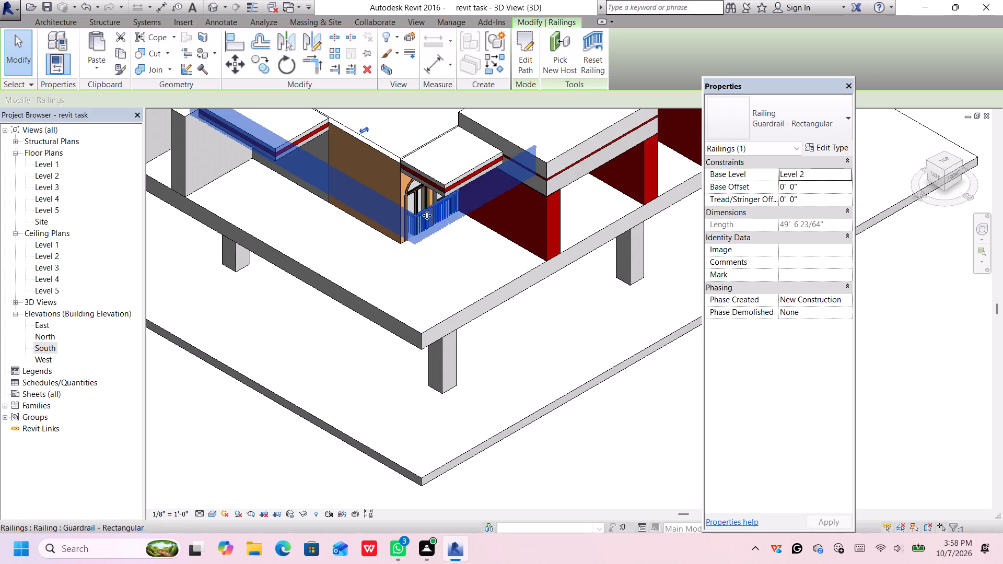
Nudge the guardrail forward across the upper slab, parallel to the slab's left edge, toward its front edge.
{"action": "scroll", "coordinate": [427, 215], "scroll_direction": "down", "scroll_amount": 2}
{"action": "middle_click_drag", "start_coordinate": [427, 218], "coordinate": [431, 243]}
{"action": "middle_click", "coordinate": [431, 243]}
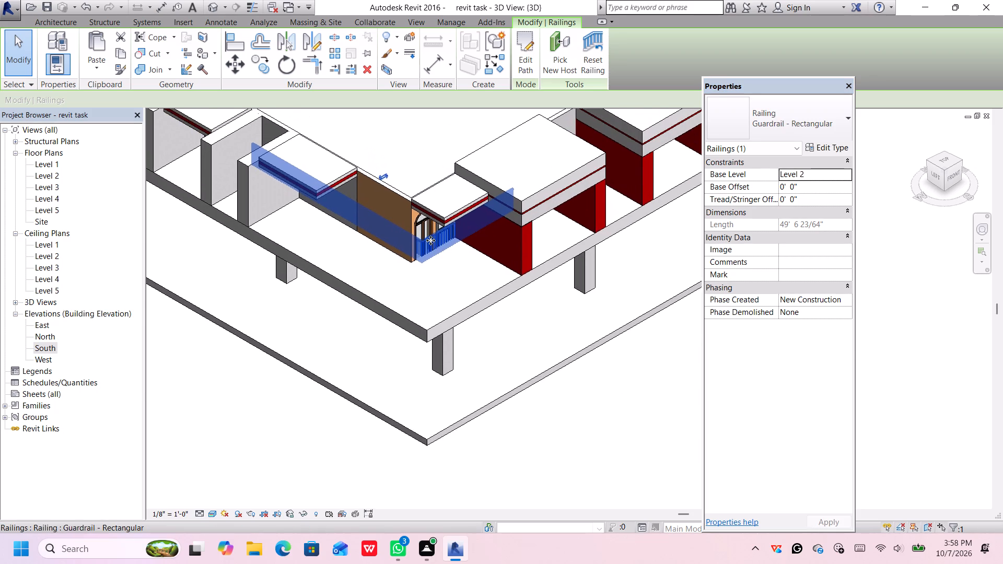
{"action": "scroll", "coordinate": [430, 240], "scroll_direction": "up", "scroll_amount": 4}
{"action": "left_click", "coordinate": [430, 249]}
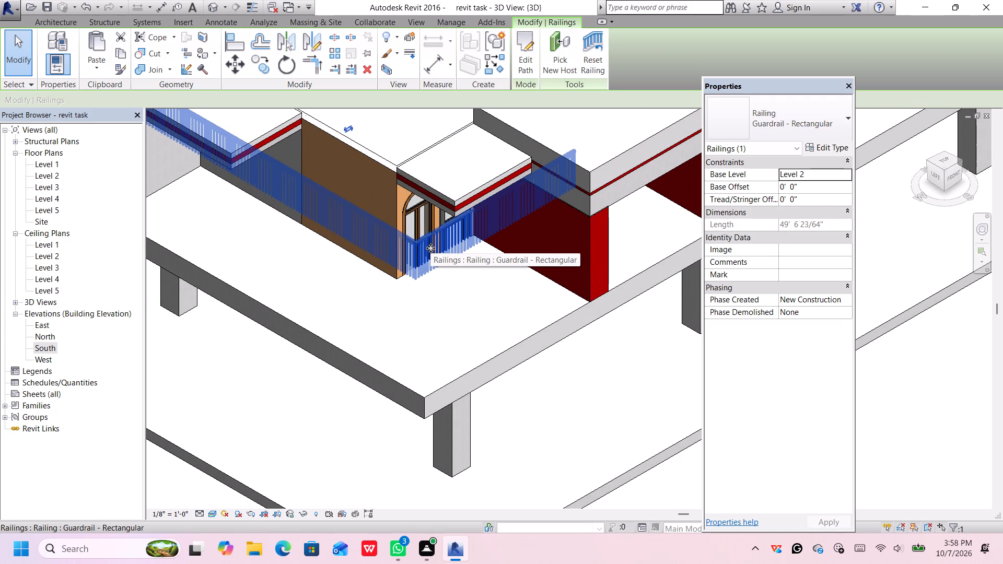
{"action": "key", "text": "Down"}
{"action": "key", "text": "Down"}
{"action": "key", "text": "Down"}
{"action": "key", "text": "Down"}
{"action": "key", "text": "Down"}
{"action": "key", "text": "Down"}
{"action": "key", "text": "Down"}
{"action": "key", "text": "Down"}
{"action": "key", "text": "Down"}
{"action": "key", "text": "Down"}
{"action": "key", "text": "Down"}
{"action": "key", "text": "Down"}
{"action": "key", "text": "Down"}
{"action": "key", "text": "Down"}
{"action": "key", "text": "Down"}
{"action": "key", "text": "Down"}
{"action": "key", "text": "Down"}
{"action": "key", "text": "Down"}
{"action": "key", "text": "Down"}
{"action": "key", "text": "Down"}
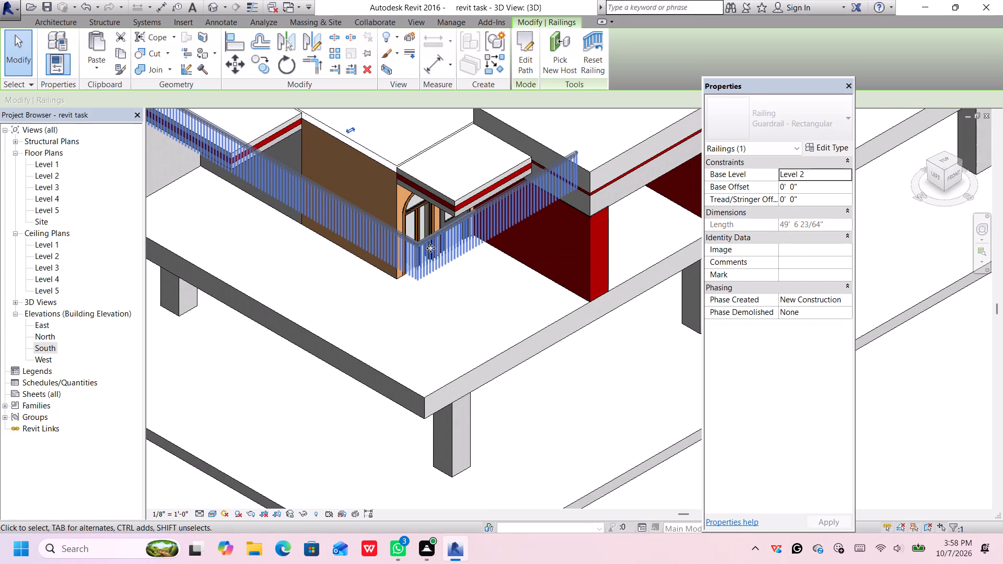
{"action": "key", "text": "Down"}
{"action": "key", "text": "Down"}
{"action": "key", "text": "Down"}
{"action": "key", "text": "Down"}
{"action": "key", "text": "Down"}
{"action": "key", "text": "Down"}
{"action": "key", "text": "Down"}
{"action": "key", "text": "Down"}
{"action": "key", "text": "Down"}
{"action": "key", "text": "Down"}
{"action": "key", "text": "Down"}
{"action": "key", "text": "Down"}
{"action": "key", "text": "Down"}
{"action": "key", "text": "Down"}
{"action": "key", "text": "Down"}
{"action": "key", "text": "Down"}
{"action": "key", "text": "Down"}
{"action": "key", "text": "Down"}
{"action": "key", "text": "Down"}
{"action": "key", "text": "Down"}
{"action": "key", "text": "Down"}
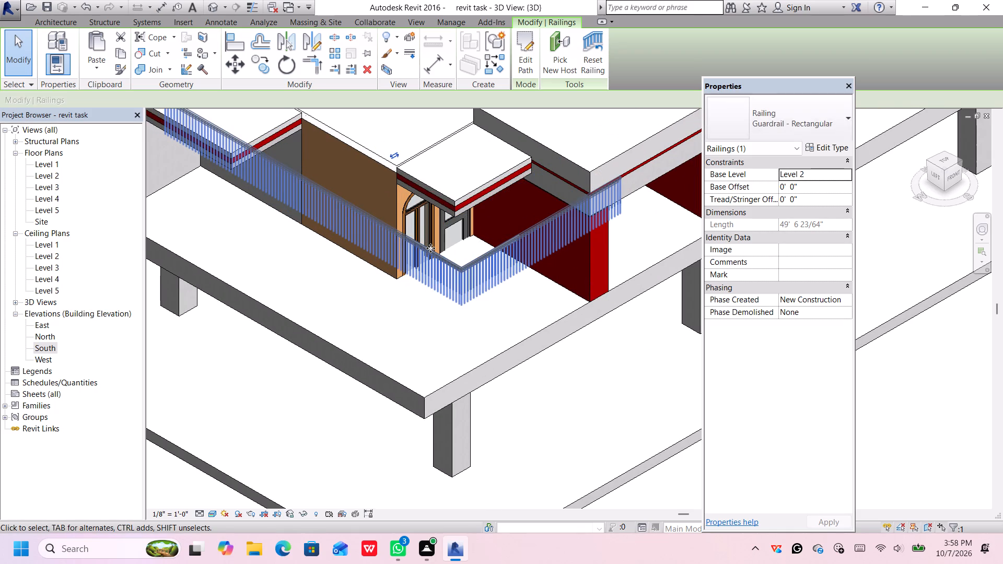
{"action": "key", "text": "Down"}
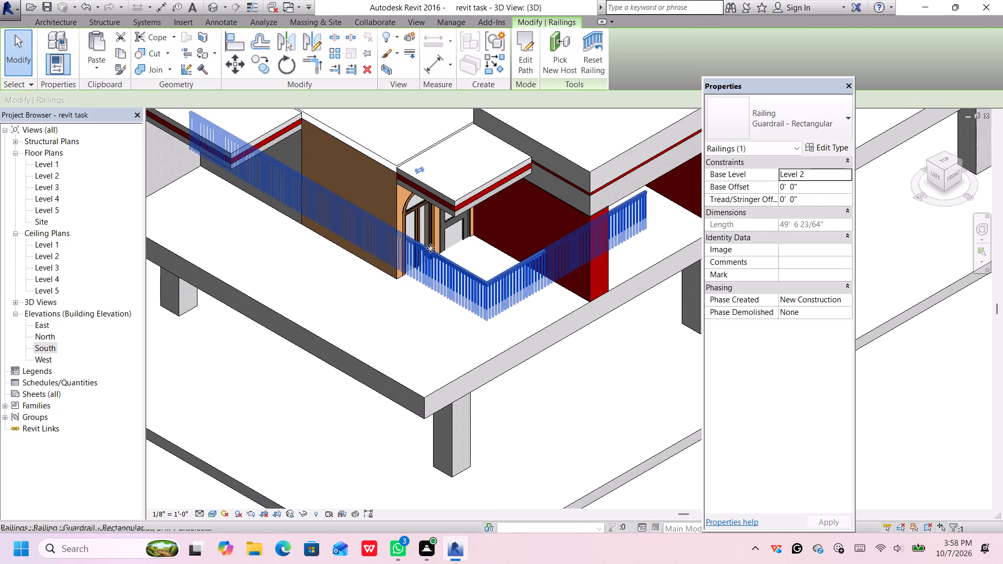
{"action": "key", "text": "Down"}
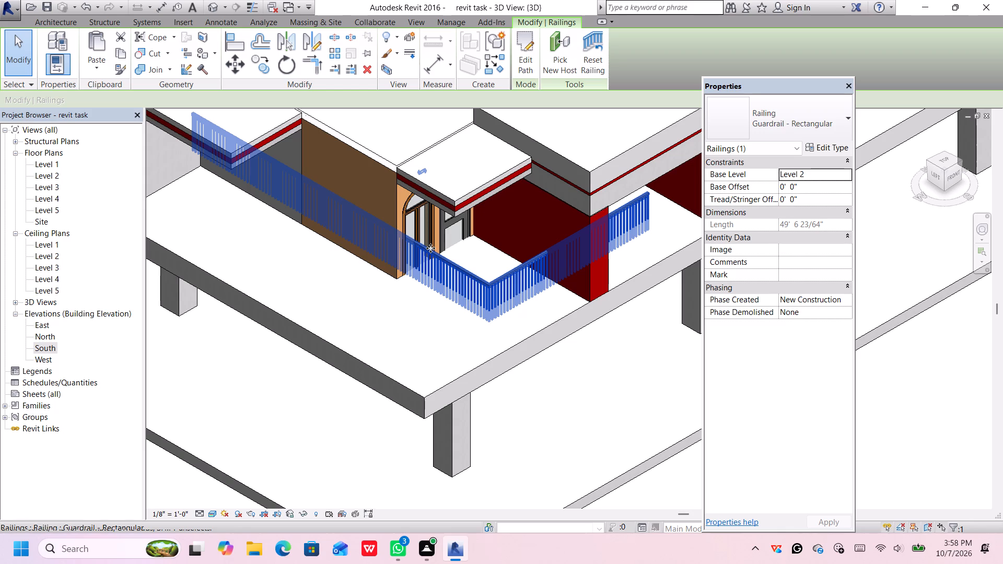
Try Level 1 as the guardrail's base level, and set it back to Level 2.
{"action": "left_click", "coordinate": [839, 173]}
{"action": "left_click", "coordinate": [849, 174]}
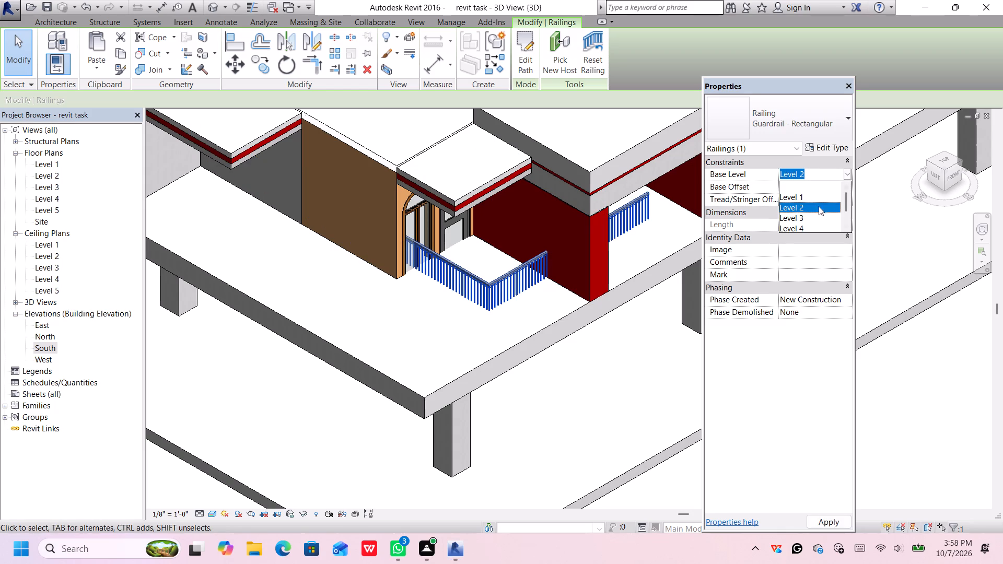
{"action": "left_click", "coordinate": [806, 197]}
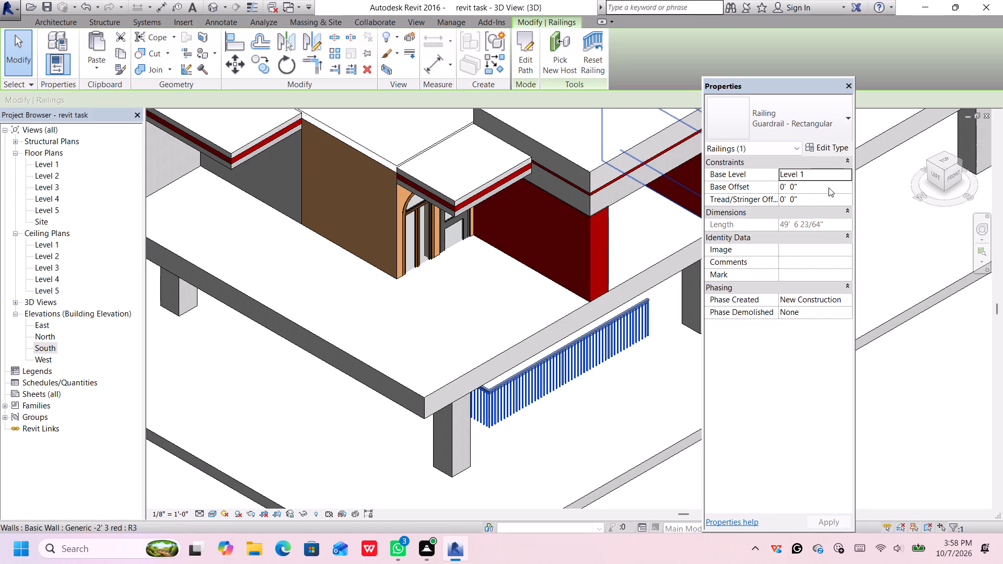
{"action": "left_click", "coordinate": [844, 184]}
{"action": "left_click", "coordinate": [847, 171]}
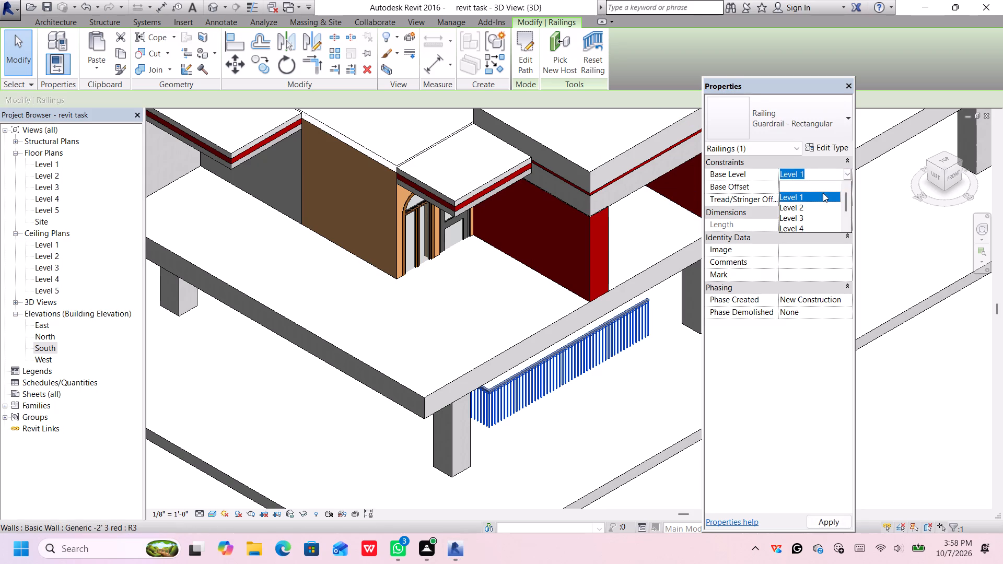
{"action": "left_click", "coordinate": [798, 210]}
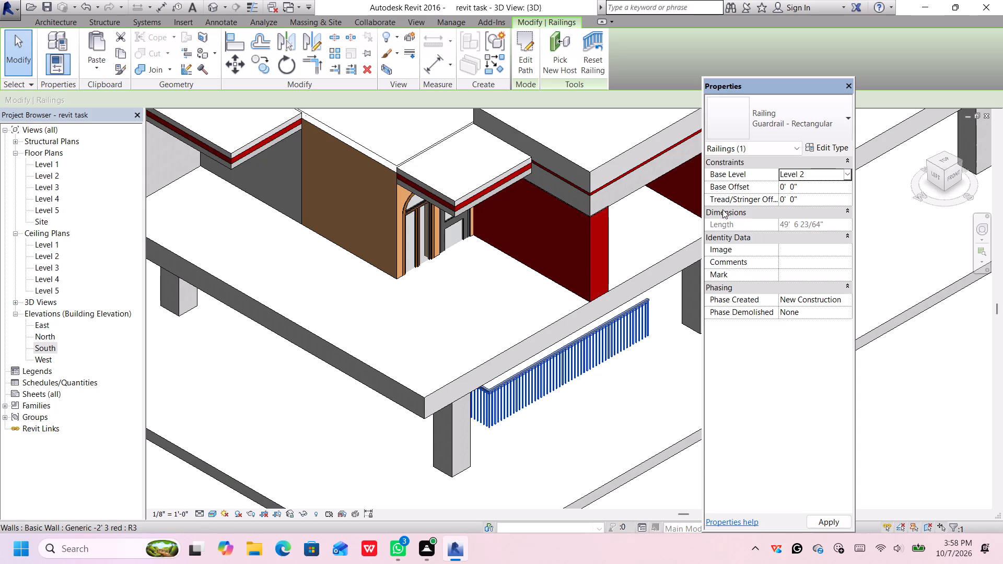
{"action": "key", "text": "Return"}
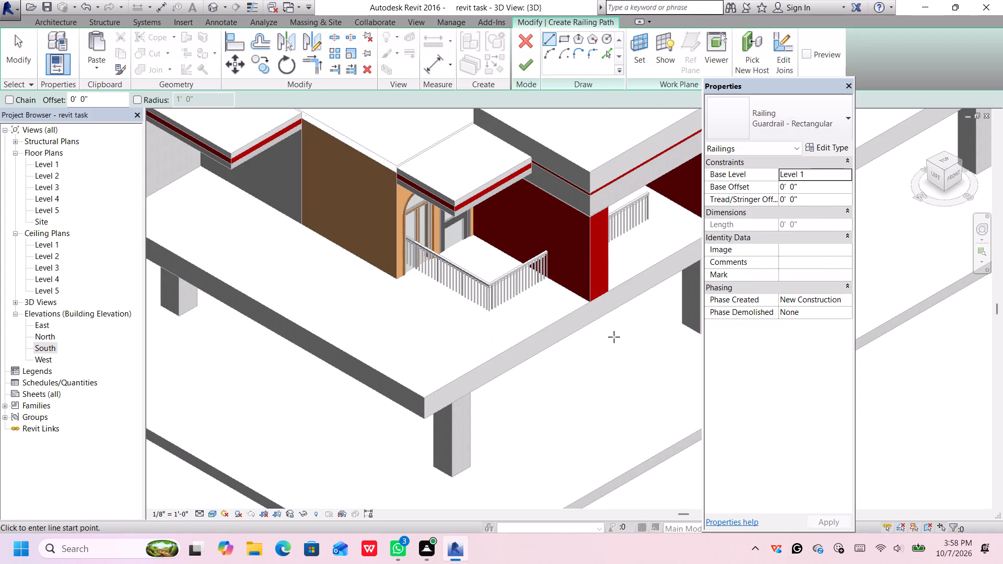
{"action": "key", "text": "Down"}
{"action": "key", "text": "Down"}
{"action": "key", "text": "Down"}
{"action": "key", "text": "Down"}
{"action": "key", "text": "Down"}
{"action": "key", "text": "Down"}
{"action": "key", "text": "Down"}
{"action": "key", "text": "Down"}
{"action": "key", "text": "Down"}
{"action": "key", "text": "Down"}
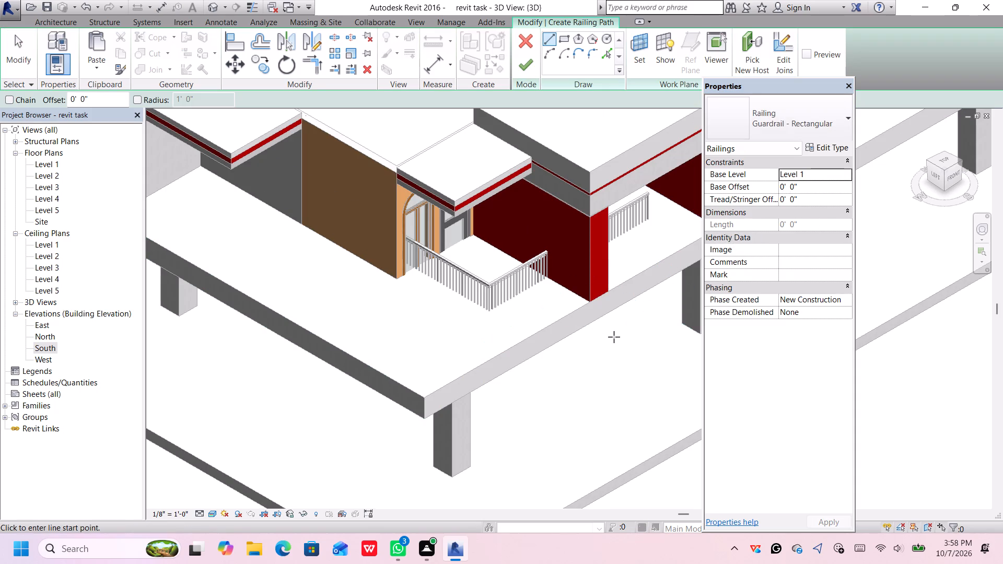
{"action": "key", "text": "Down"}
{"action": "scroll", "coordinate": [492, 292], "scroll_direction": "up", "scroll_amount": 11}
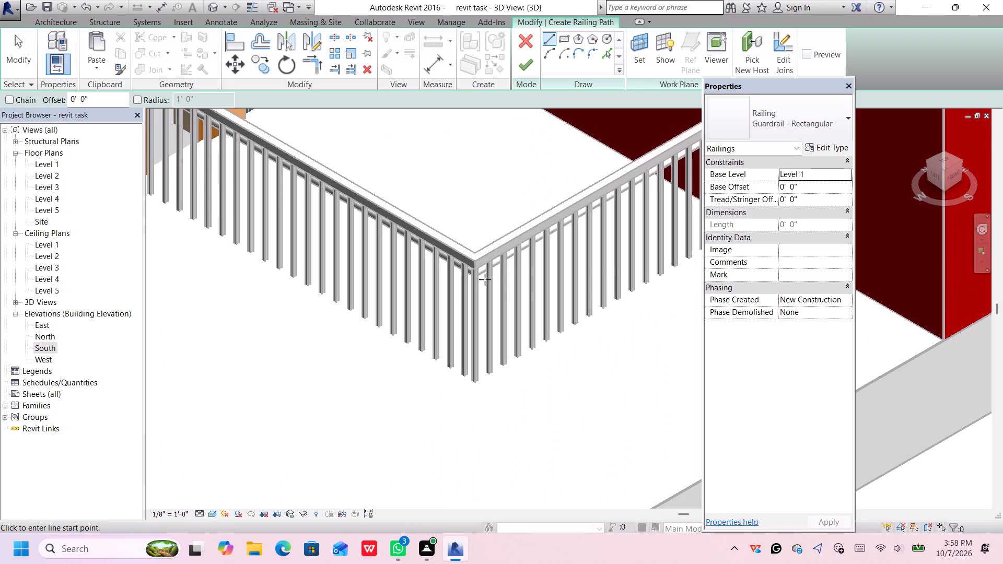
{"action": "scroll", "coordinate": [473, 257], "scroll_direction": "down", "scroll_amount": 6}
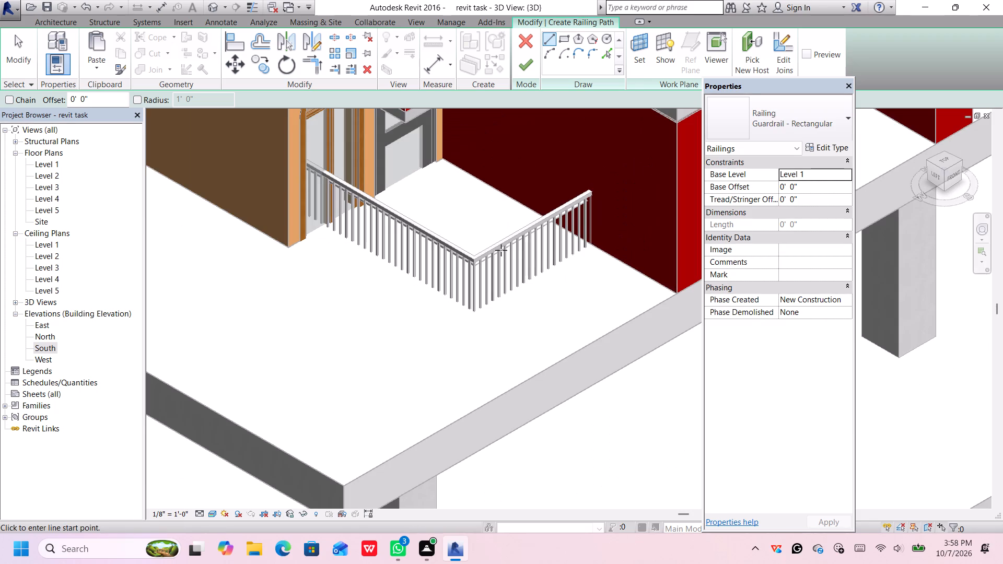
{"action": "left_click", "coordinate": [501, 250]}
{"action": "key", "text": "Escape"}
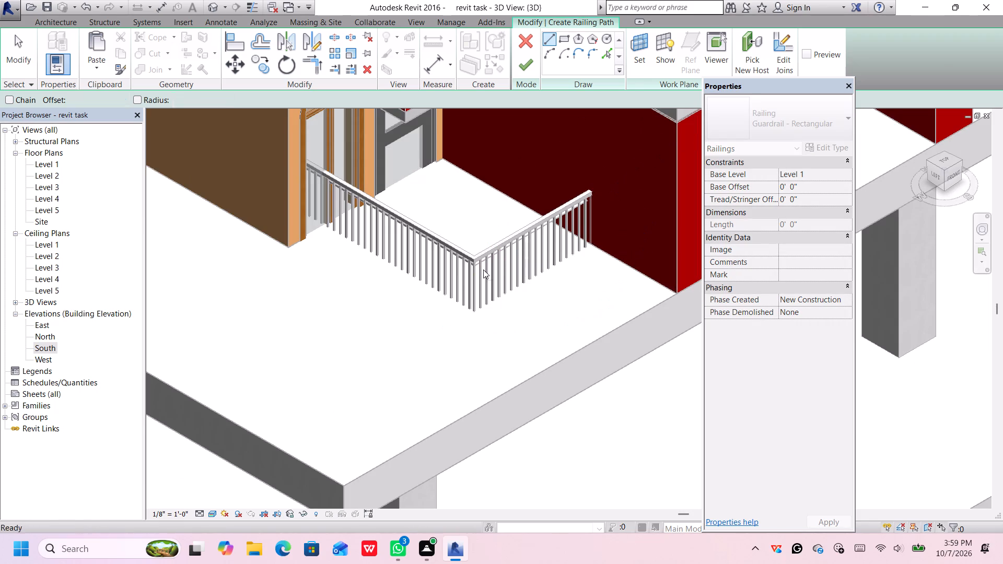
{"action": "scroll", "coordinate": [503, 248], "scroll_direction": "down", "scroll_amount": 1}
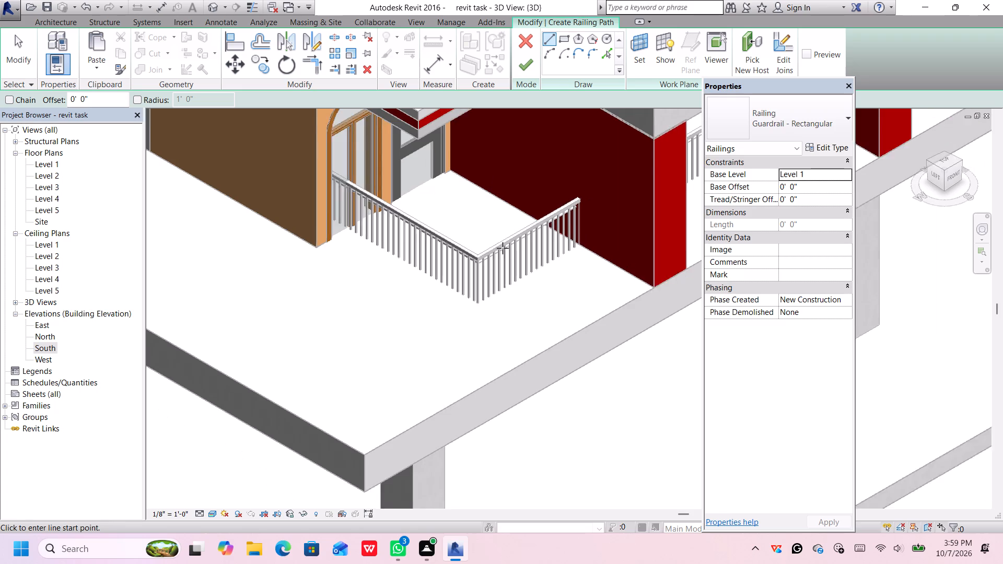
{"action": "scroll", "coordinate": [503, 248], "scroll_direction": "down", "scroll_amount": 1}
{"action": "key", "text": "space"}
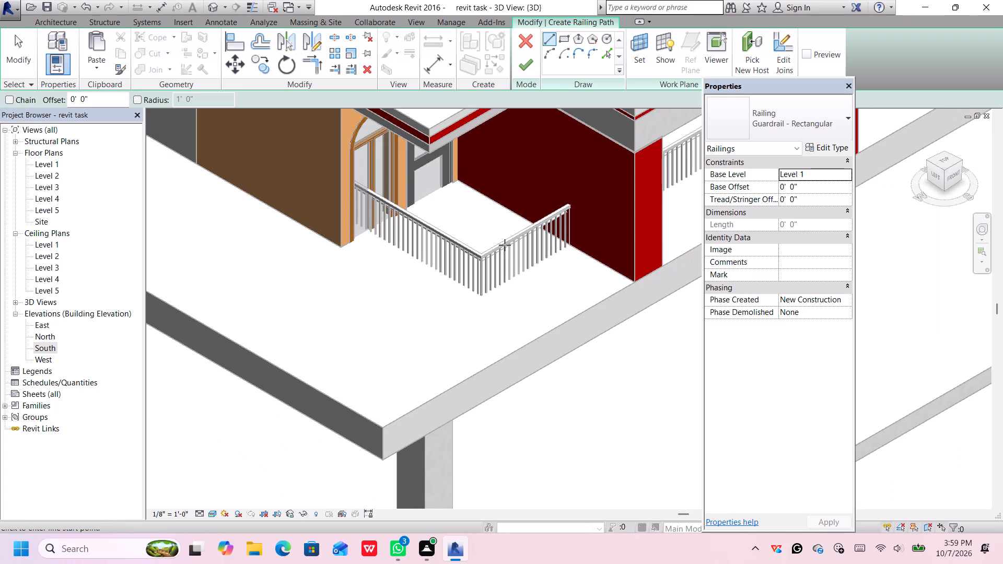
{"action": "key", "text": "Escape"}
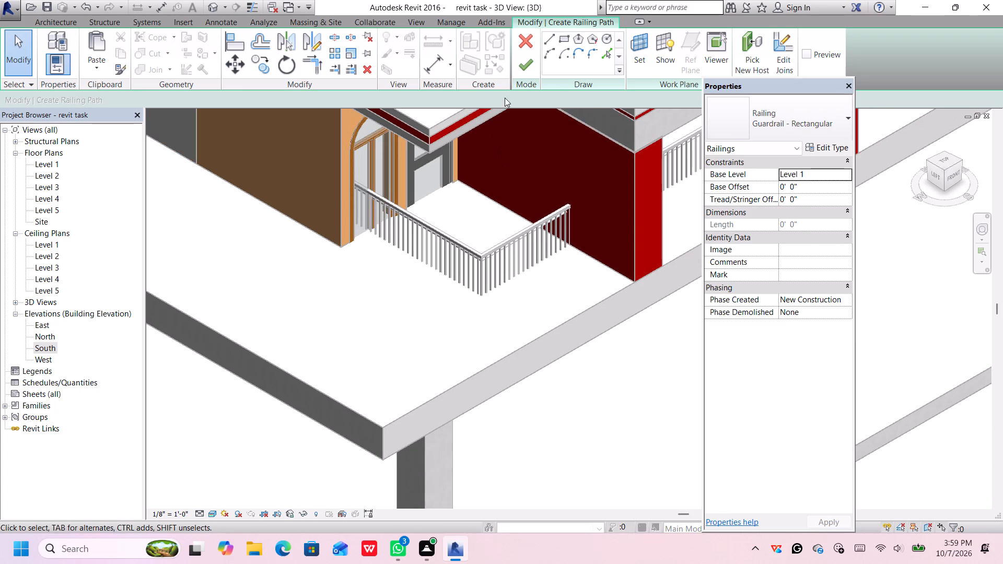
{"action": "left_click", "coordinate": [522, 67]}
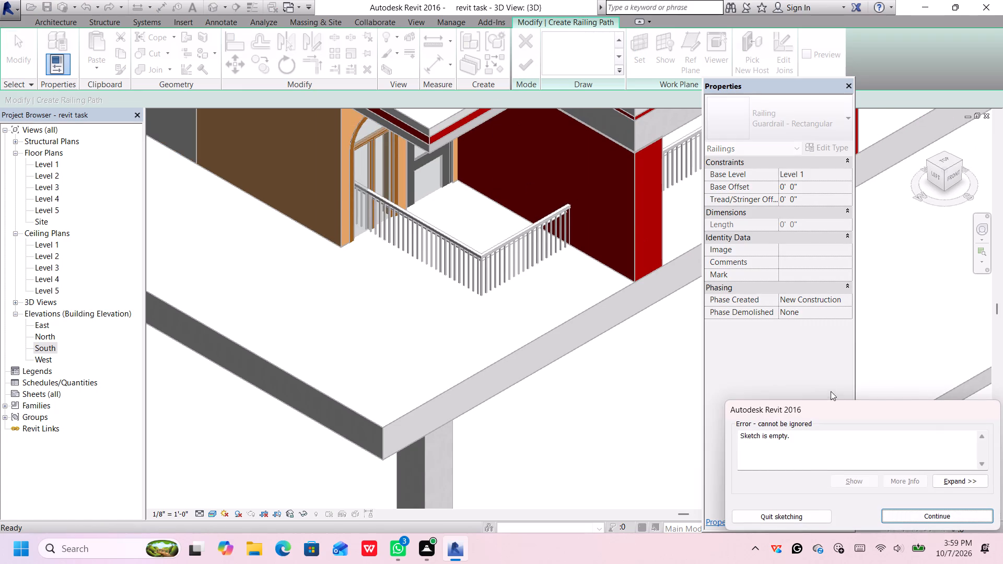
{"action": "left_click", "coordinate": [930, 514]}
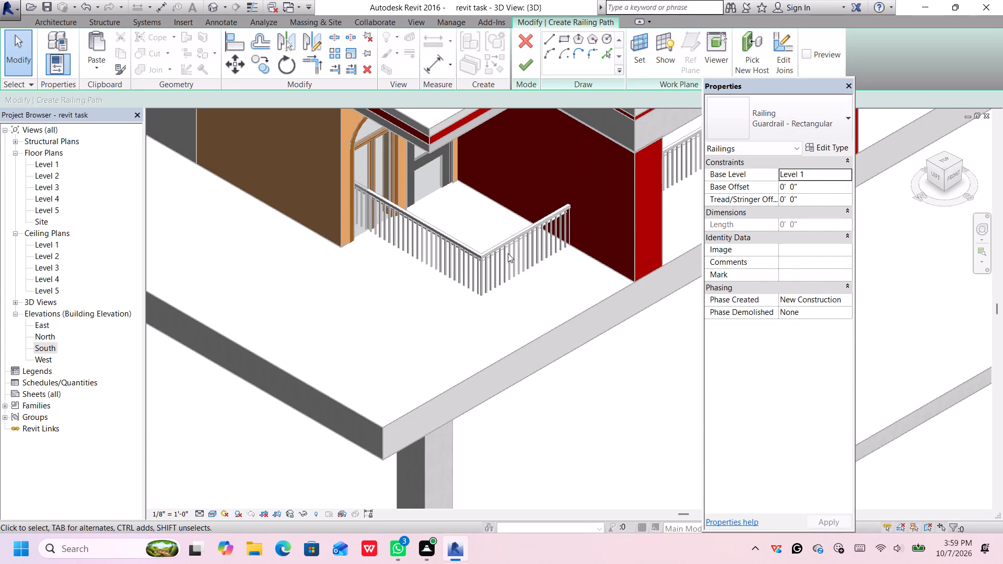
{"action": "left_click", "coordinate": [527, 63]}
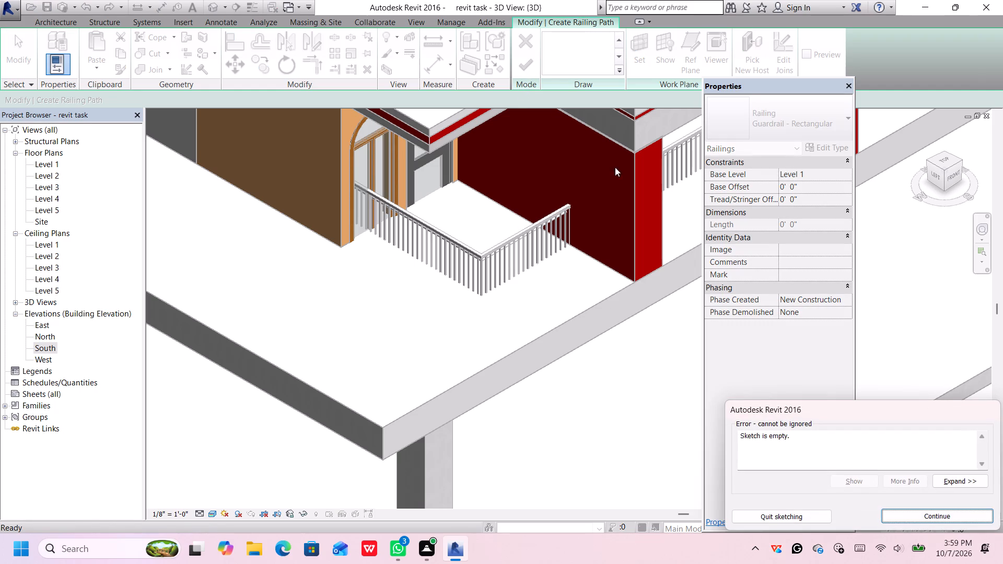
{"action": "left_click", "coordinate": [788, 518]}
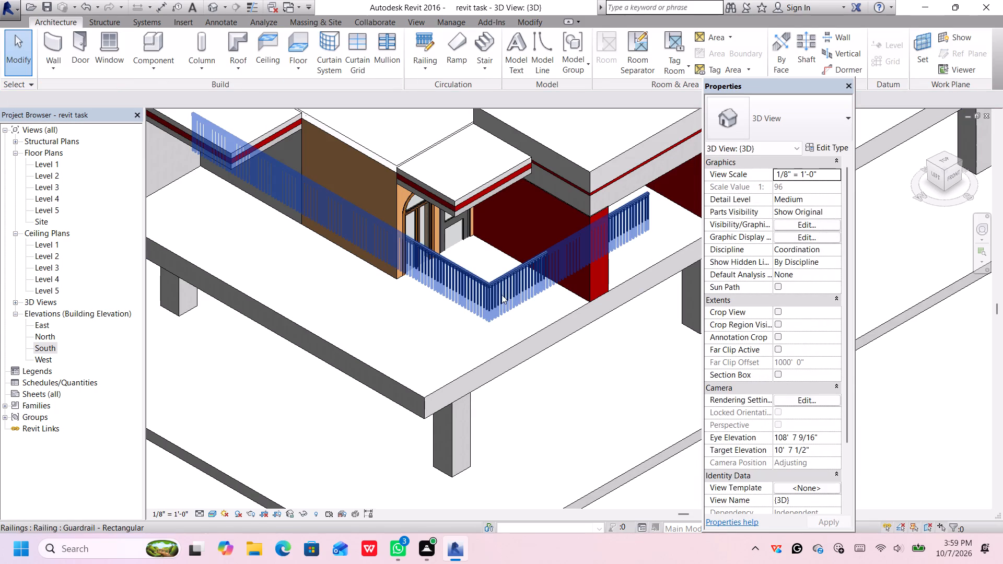
Nudge the guardrail forward, parallel to the upper slab's left edge, closer to the slab's front edge.
{"action": "left_click", "coordinate": [504, 290]}
{"action": "key", "text": "Down"}
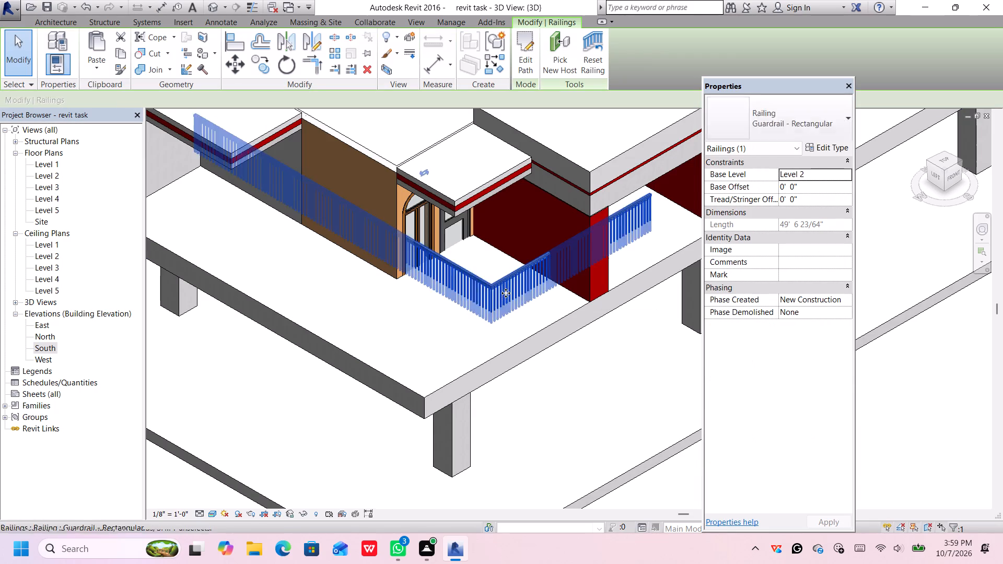
{"action": "key", "text": "Down"}
{"action": "key", "text": "Down"}
{"action": "key", "text": "Down"}
{"action": "key", "text": "Down"}
{"action": "key", "text": "Down"}
{"action": "key", "text": "Down"}
{"action": "key", "text": "Down"}
{"action": "key", "text": "Down"}
{"action": "key", "text": "Down"}
{"action": "key", "text": "Down"}
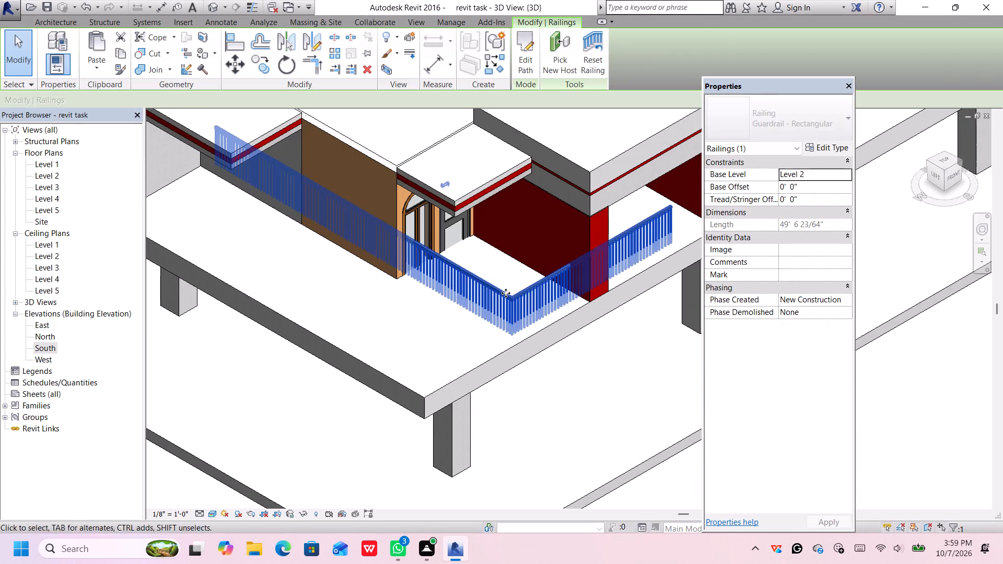
Nudge the guardrail sideways, parallel to the slab's front edge, until its corner sits just inside the upper slab's front-left corner.
{"action": "key", "text": "Left"}
{"action": "key", "text": "Left"}
{"action": "key", "text": "Left"}
{"action": "key", "text": "Left"}
{"action": "key", "text": "Left"}
{"action": "key", "text": "Left"}
{"action": "key", "text": "Left"}
{"action": "key", "text": "Left"}
{"action": "key", "text": "Left"}
{"action": "key", "text": "Left"}
{"action": "key", "text": "Left"}
{"action": "key", "text": "Left"}
{"action": "key", "text": "Left"}
{"action": "key", "text": "Left"}
{"action": "key", "text": "Left"}
{"action": "key", "text": "Left"}
{"action": "key", "text": "Left"}
{"action": "key", "text": "Left"}
{"action": "key", "text": "Left"}
{"action": "key", "text": "Left"}
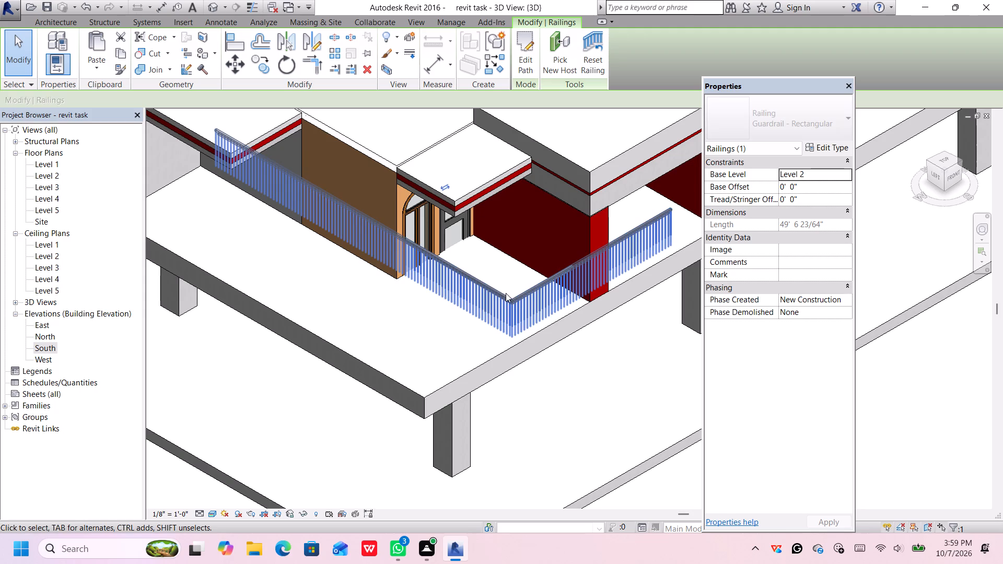
{"action": "key", "text": "Left"}
{"action": "key", "text": "Left"}
{"action": "key", "text": "Left"}
{"action": "key", "text": "Left"}
{"action": "key", "text": "Left"}
{"action": "key", "text": "Left"}
{"action": "key", "text": "Left"}
{"action": "key", "text": "Left"}
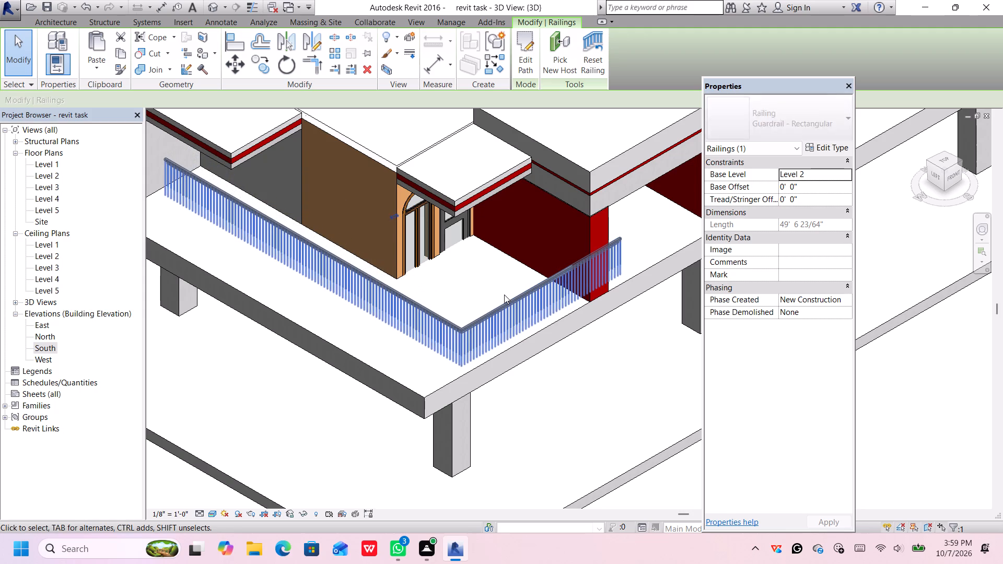
{"action": "key", "text": "Left"}
{"action": "key", "text": "Left"}
{"action": "key", "text": "Left"}
{"action": "key", "text": "Left"}
{"action": "key", "text": "Left"}
{"action": "key", "text": "Left"}
{"action": "key", "text": "Left"}
{"action": "key", "text": "Left"}
{"action": "key", "text": "Left"}
{"action": "key", "text": "Left"}
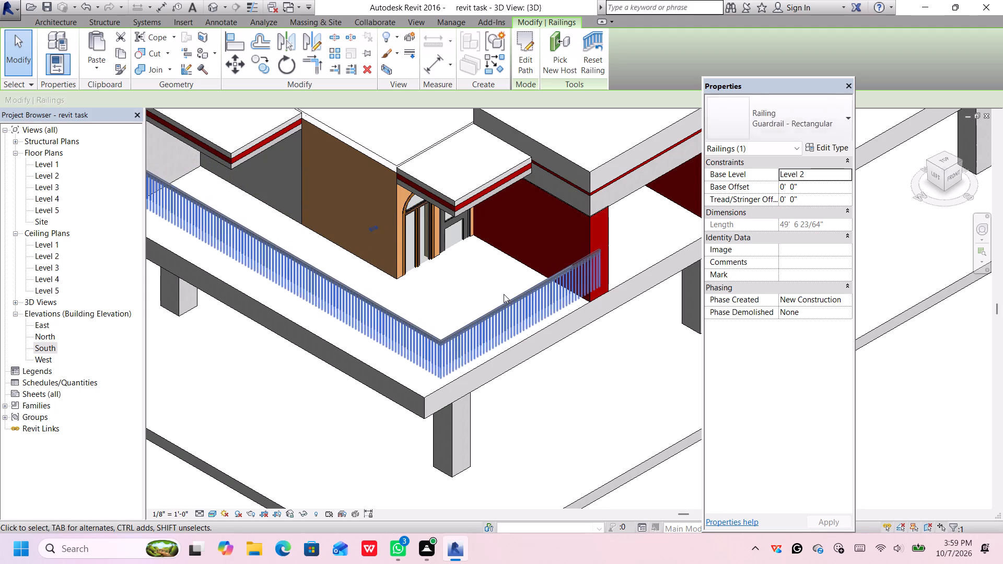
{"action": "key", "text": "Left"}
{"action": "key", "text": "Left"}
{"action": "key", "text": "Left"}
{"action": "key", "text": "Left"}
{"action": "key", "text": "Left"}
{"action": "key", "text": "Left"}
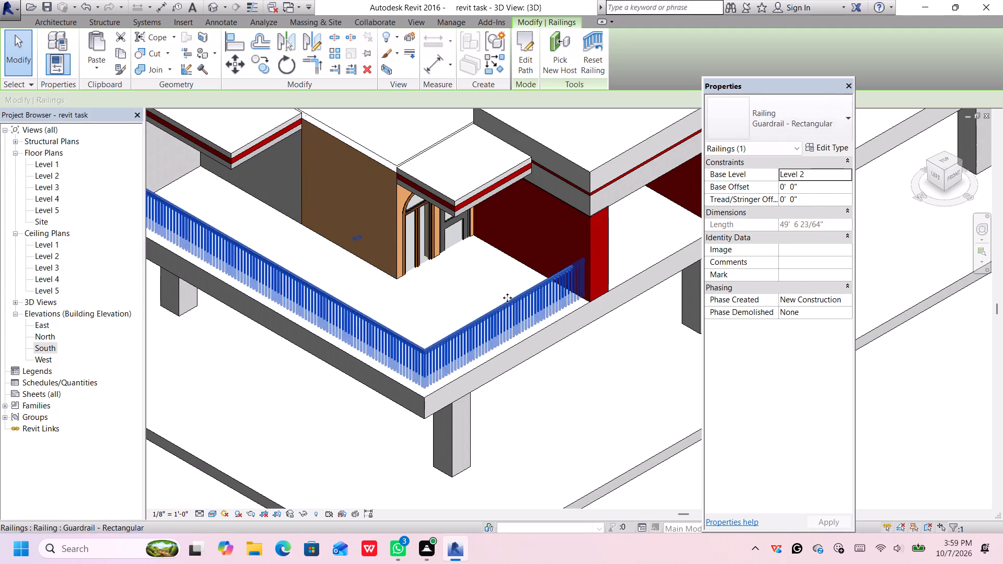
{"action": "key", "text": "Left"}
{"action": "key", "text": "Left"}
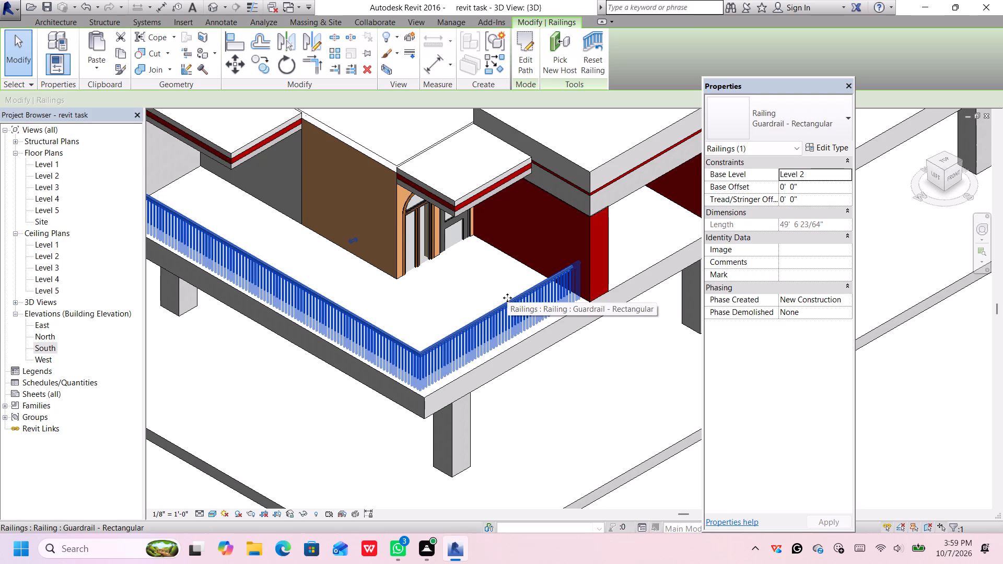
{"action": "key", "text": "Right"}
{"action": "key", "text": "Down"}
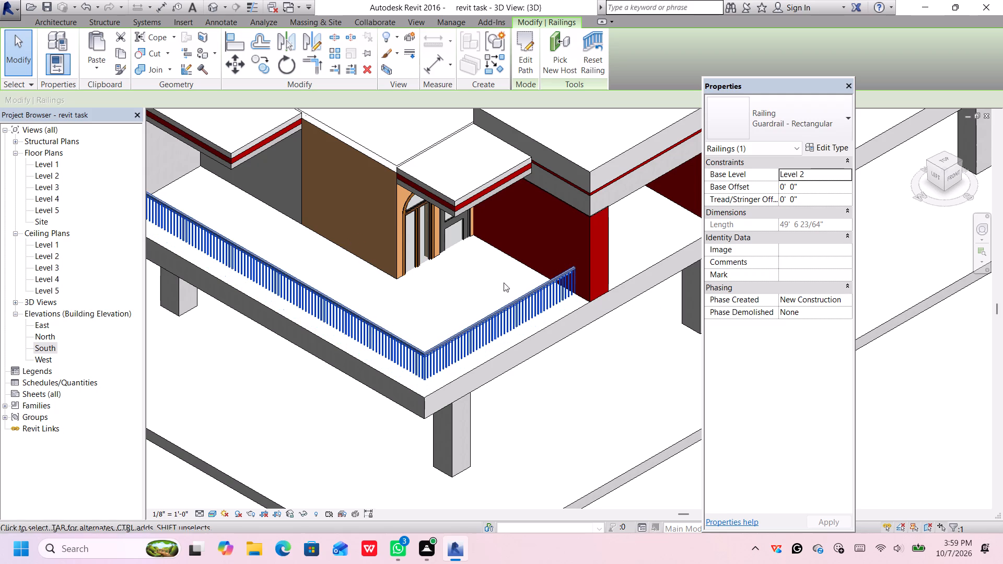
Fine-tune the guardrail's position at the slab's front-left corner, setting it slightly back from the front edge.
{"action": "scroll", "coordinate": [587, 391], "scroll_direction": "down", "scroll_amount": 3}
{"action": "middle_click_drag", "start_coordinate": [615, 498], "coordinate": [588, 394]}
{"action": "scroll", "coordinate": [575, 406], "scroll_direction": "up", "scroll_amount": 1}
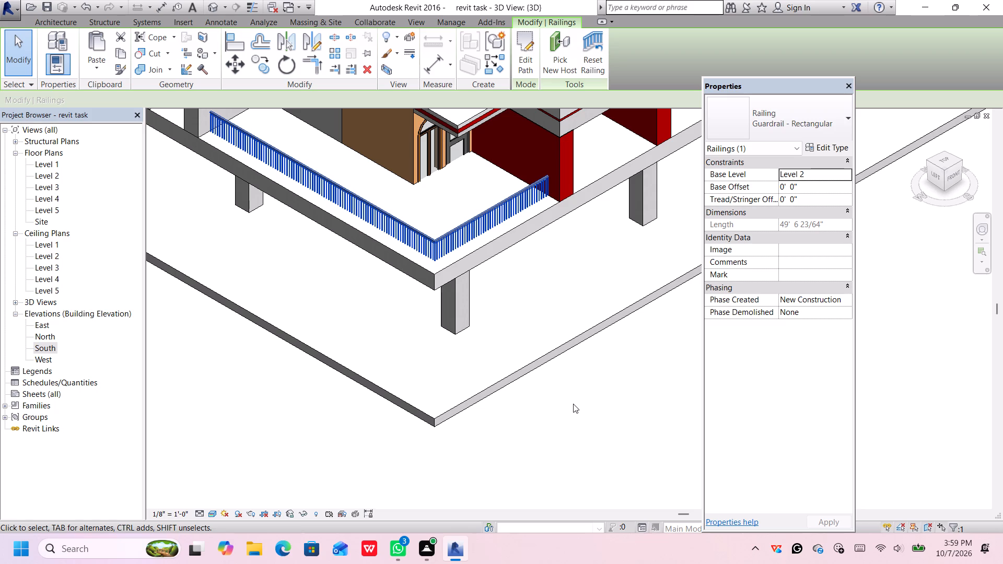
{"action": "key", "text": "Up"}
{"action": "key", "text": "Up"}
{"action": "key", "text": "Up"}
{"action": "key", "text": "Down"}
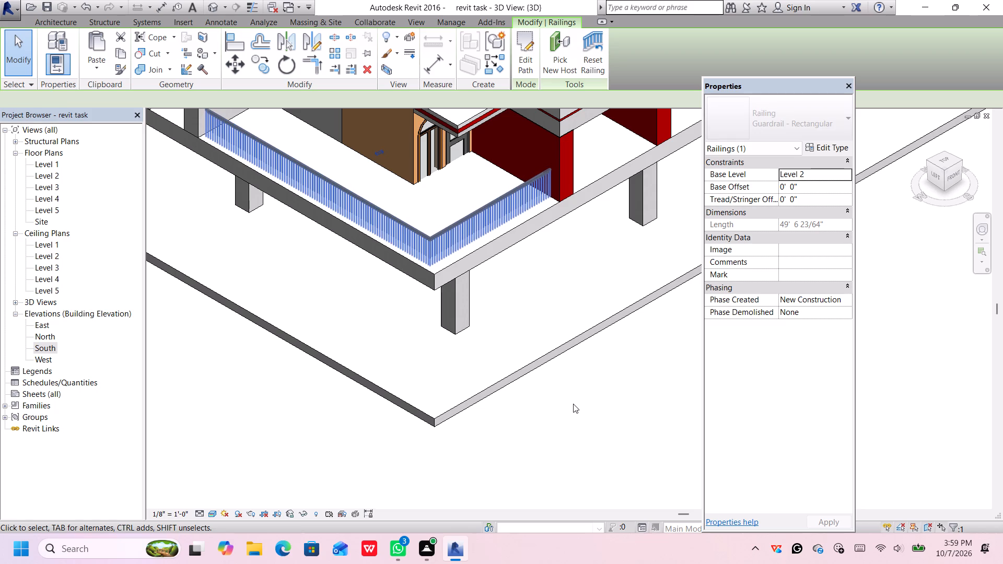
{"action": "key", "text": "Down"}
{"action": "key", "text": "Down"}
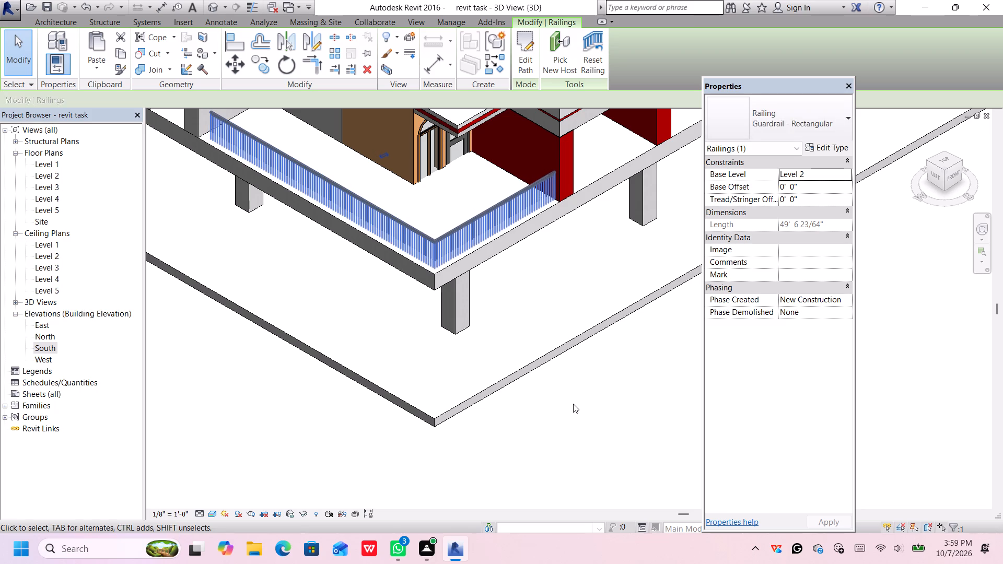
{"action": "key", "text": "Left"}
{"action": "key", "text": "Up"}
{"action": "key", "text": "Up"}
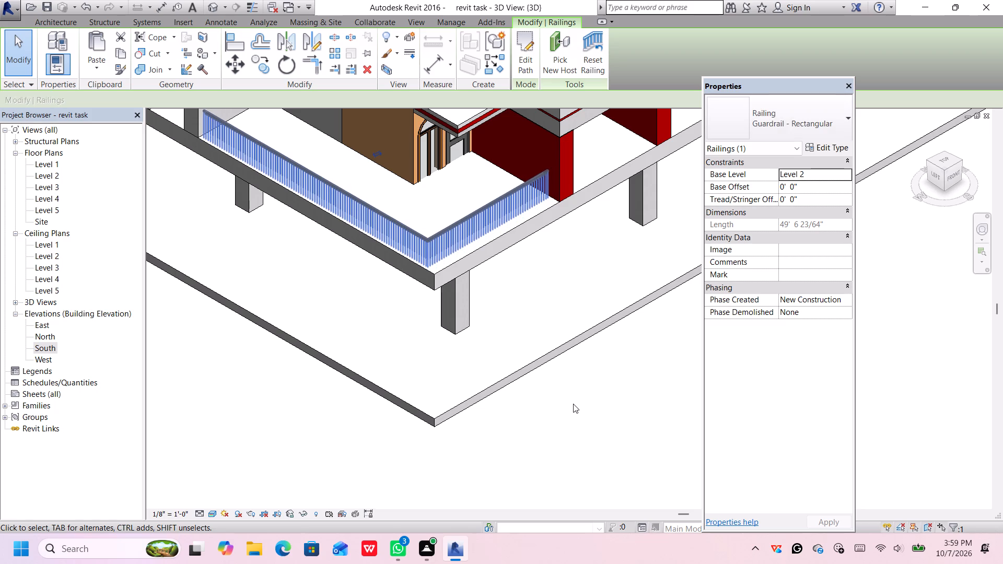
{"action": "key", "text": "Right"}
{"action": "key", "text": "Up"}
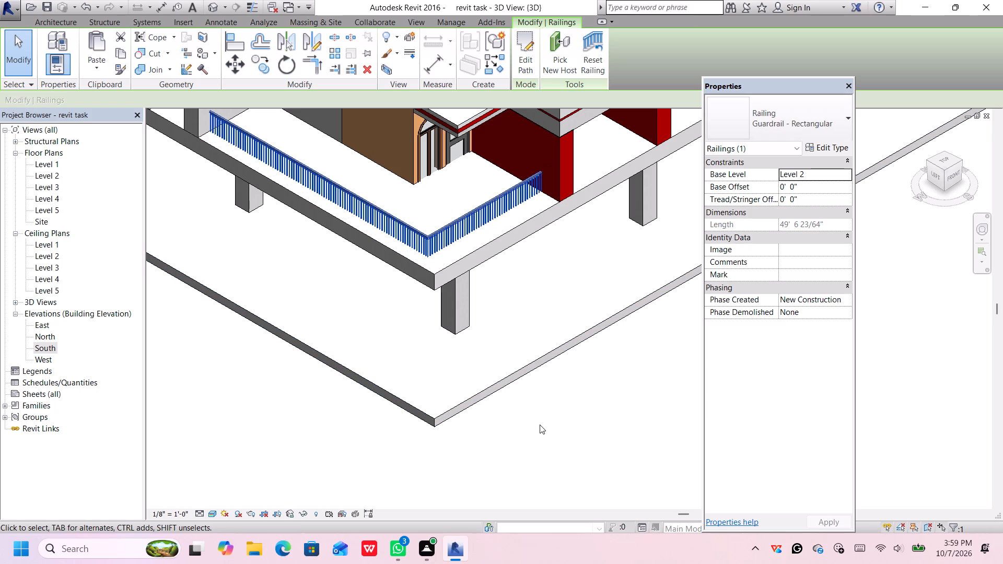
Set the guardrail's base offset to 1' above Level 2.
{"action": "scroll", "coordinate": [535, 193], "scroll_direction": "up", "scroll_amount": 3}
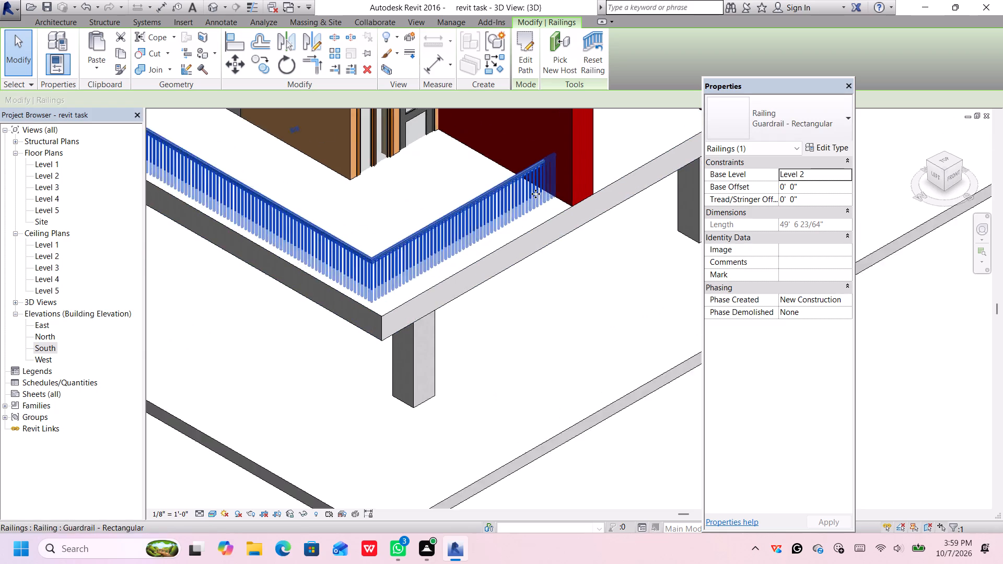
{"action": "scroll", "coordinate": [535, 194], "scroll_direction": "up", "scroll_amount": 2}
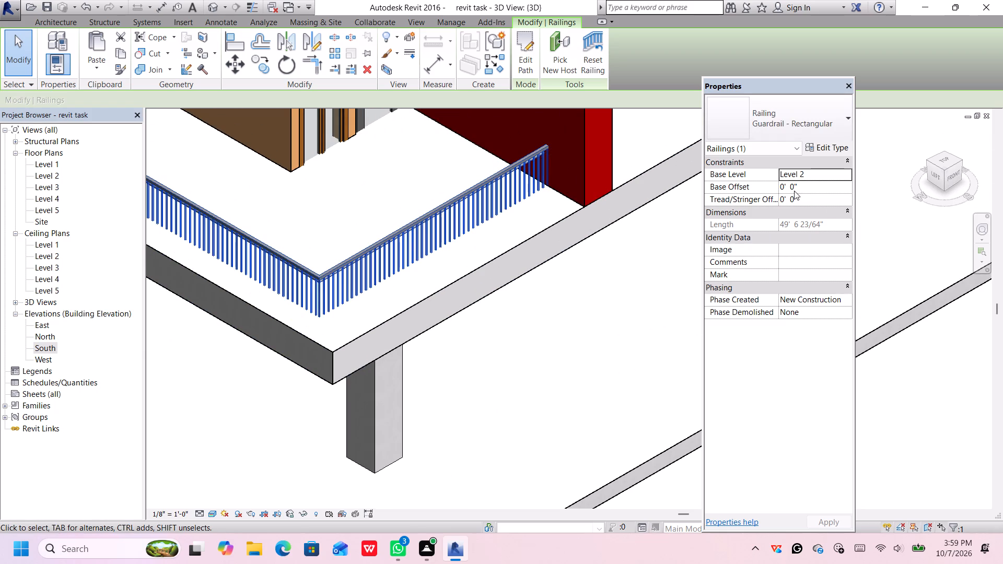
{"action": "left_click_drag", "start_coordinate": [800, 185], "coordinate": [772, 186]}
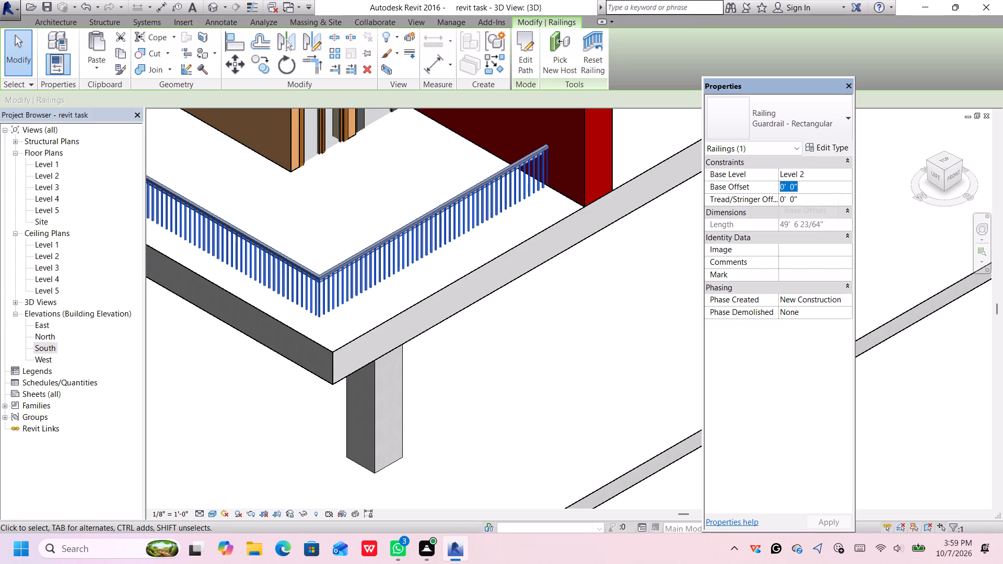
{"action": "key", "text": "BackSpace"}
{"action": "type", "text": "1'"}
{"action": "key", "text": "Return"}
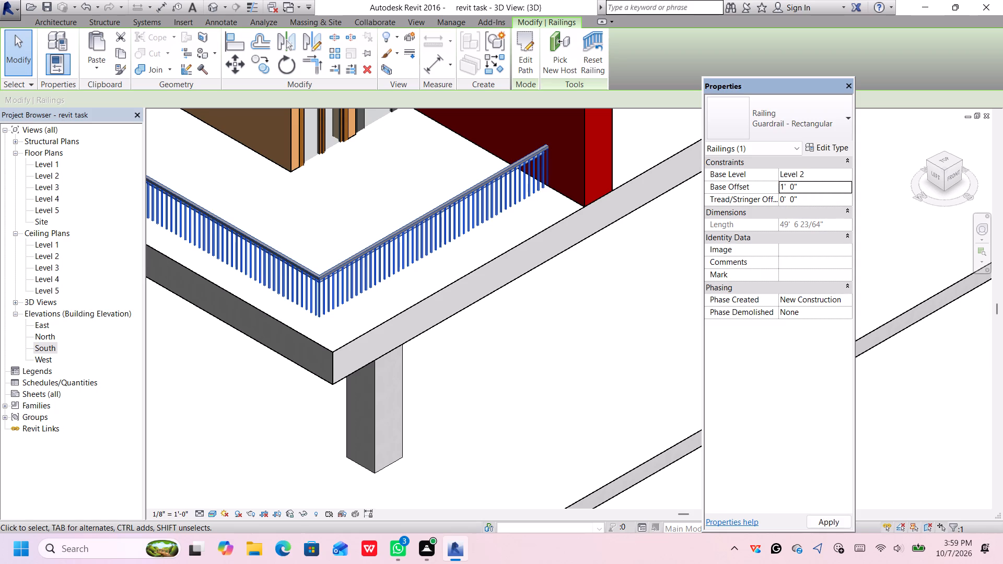
{"action": "key", "text": "Return"}
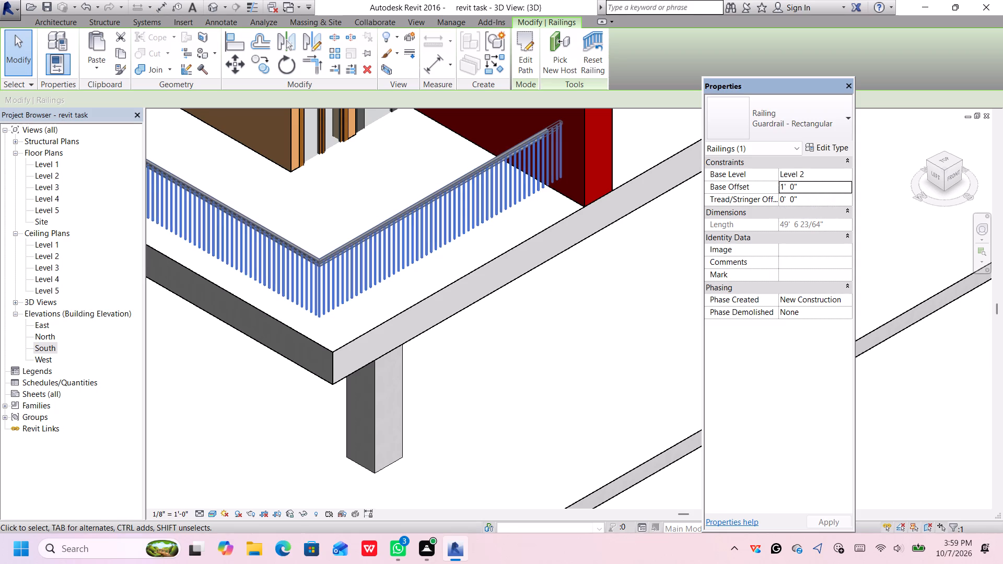
In the front view, nudge the guardrail toward the slab's left end until it clears the red wall beside the door.
{"action": "left_click", "coordinate": [950, 179]}
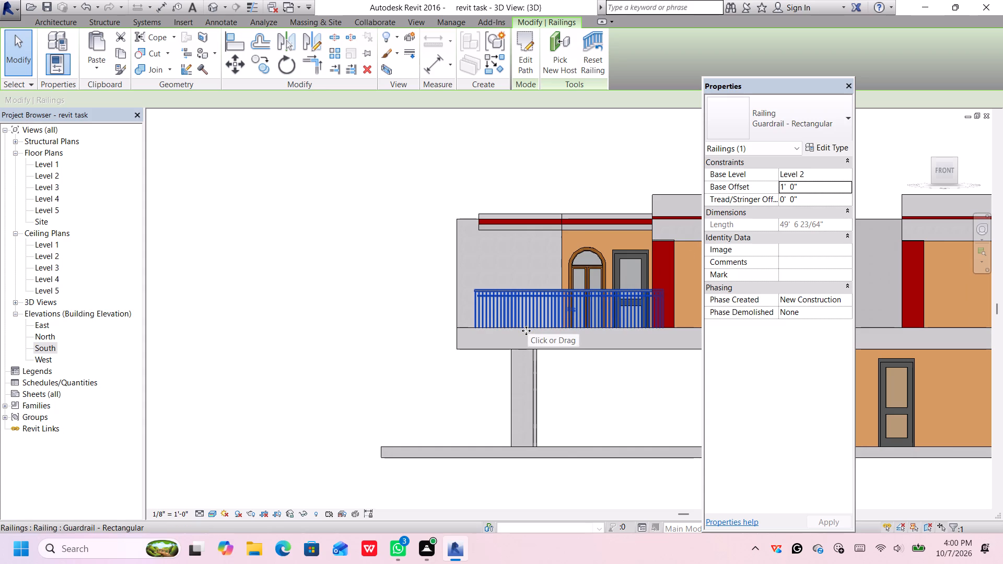
{"action": "key", "text": "Left"}
{"action": "key", "text": "Left"}
{"action": "key", "text": "Left"}
{"action": "key", "text": "Left"}
{"action": "key", "text": "Left"}
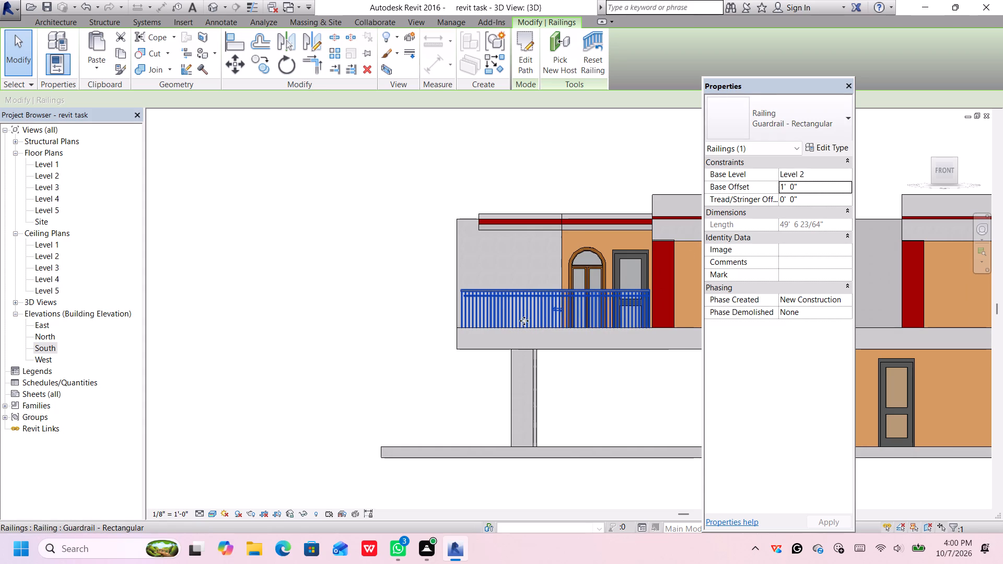
{"action": "scroll", "coordinate": [582, 147], "scroll_direction": "down", "scroll_amount": 3}
{"action": "middle_click_drag", "start_coordinate": [582, 147], "coordinate": [493, 166]}
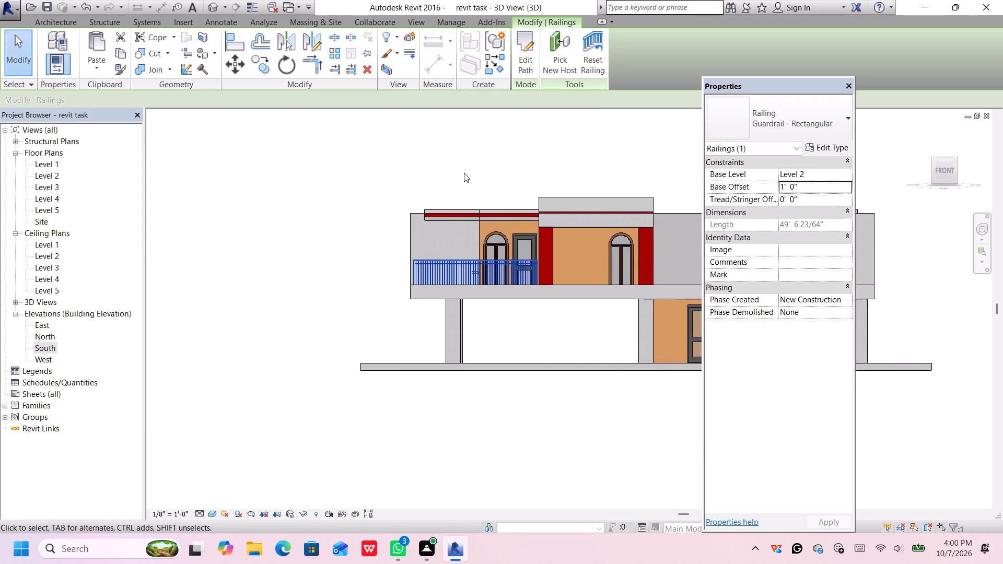
{"action": "left_click", "coordinate": [607, 165]}
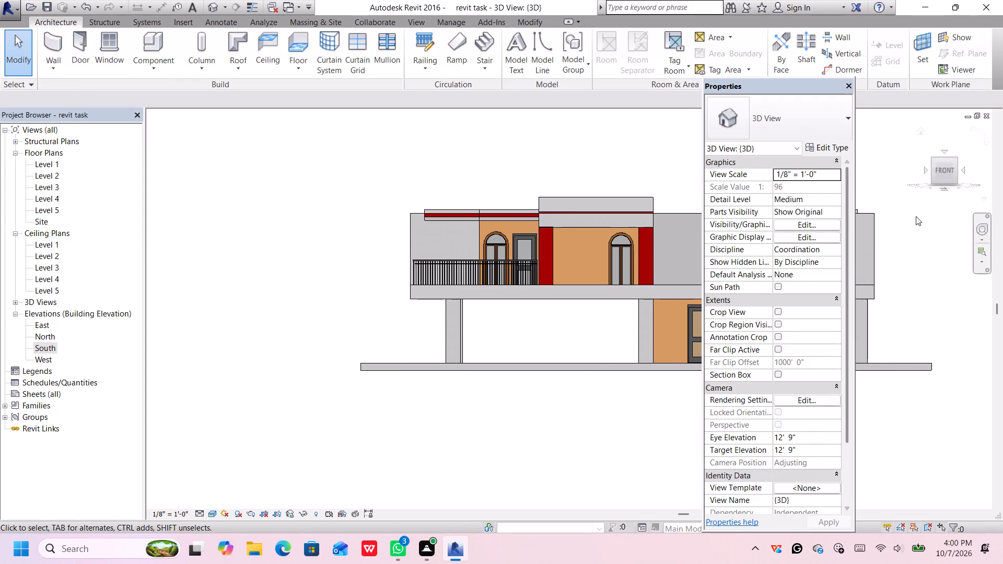
Change the balcony guardrail's type to Glass Panel - Bottom Fill in the isometric view.
{"action": "left_click", "coordinate": [935, 158]}
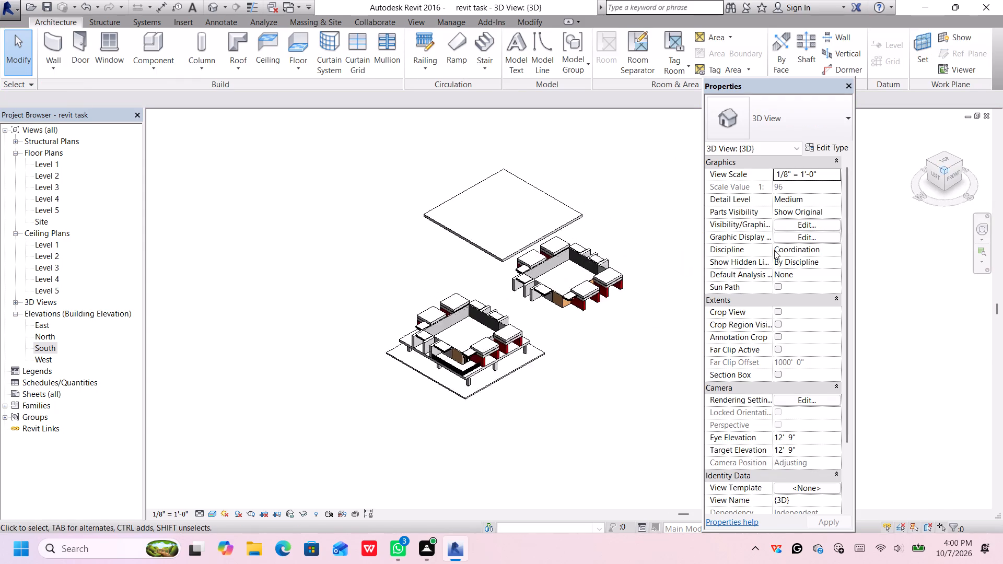
{"action": "scroll", "coordinate": [559, 401], "scroll_direction": "up", "scroll_amount": 5}
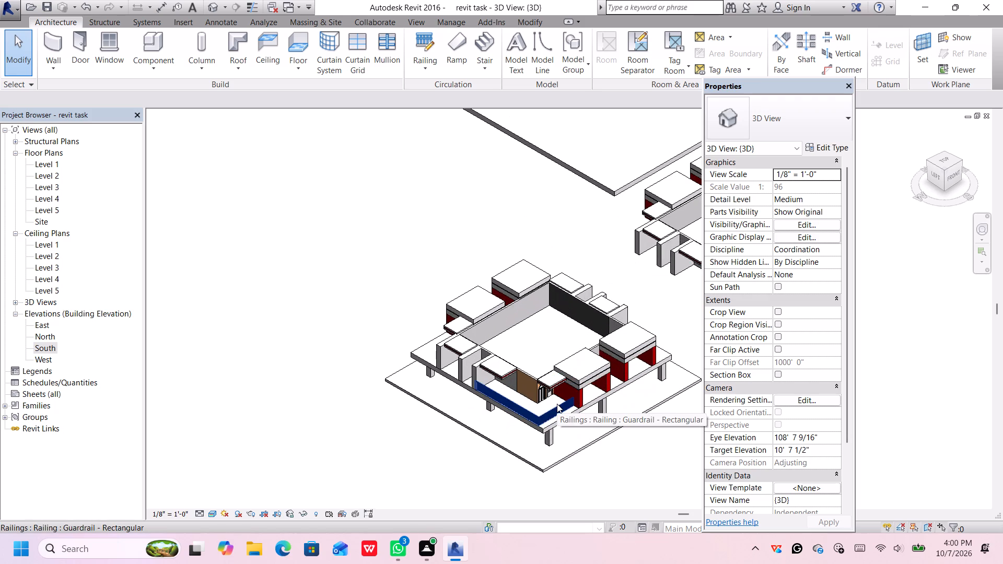
{"action": "left_click", "coordinate": [562, 410]}
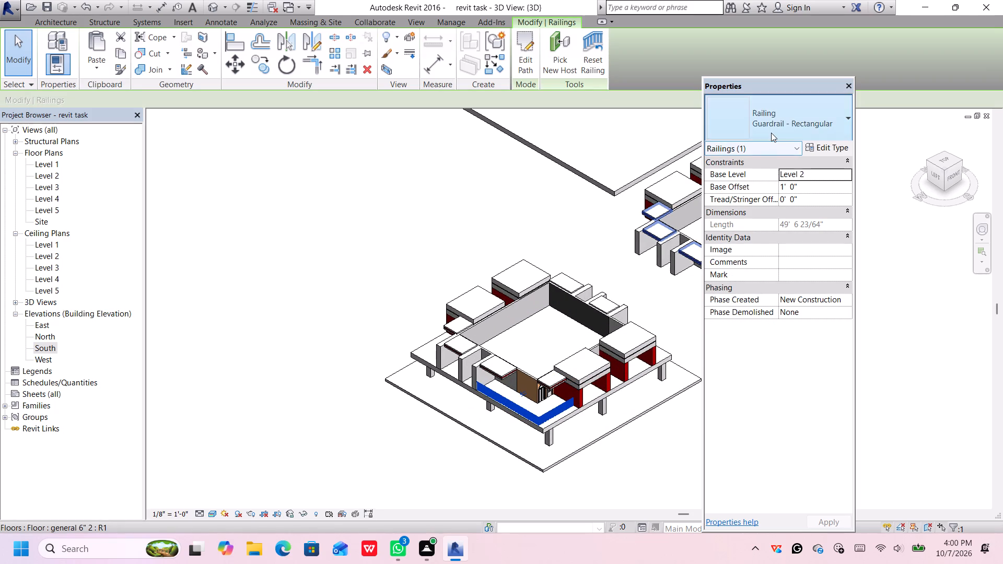
{"action": "left_click", "coordinate": [771, 133]}
{"action": "left_click", "coordinate": [763, 183]}
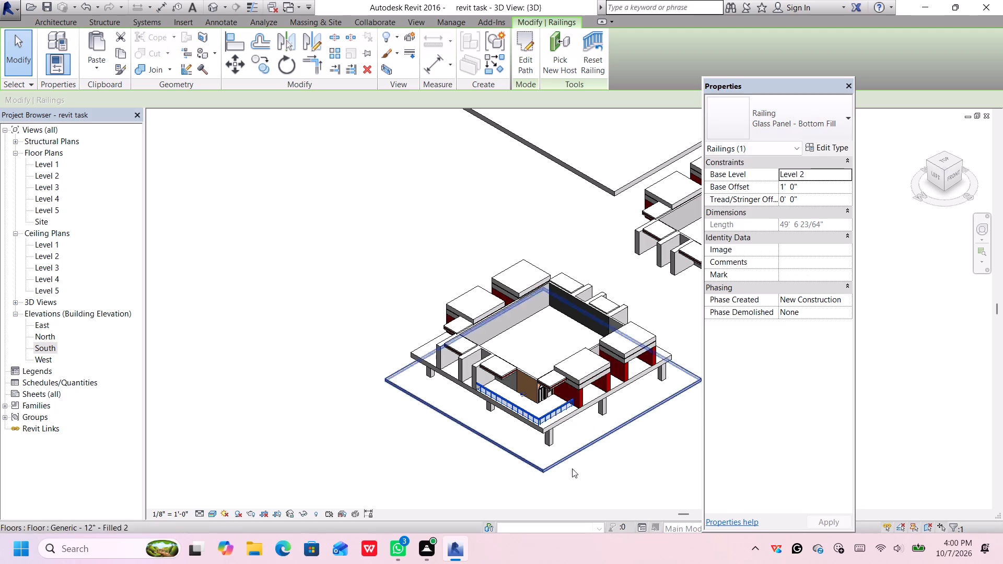
{"action": "scroll", "coordinate": [554, 454], "scroll_direction": "up", "scroll_amount": 3}
{"action": "scroll", "coordinate": [551, 443], "scroll_direction": "down", "scroll_amount": 1}
{"action": "scroll", "coordinate": [551, 442], "scroll_direction": "up", "scroll_amount": 9}
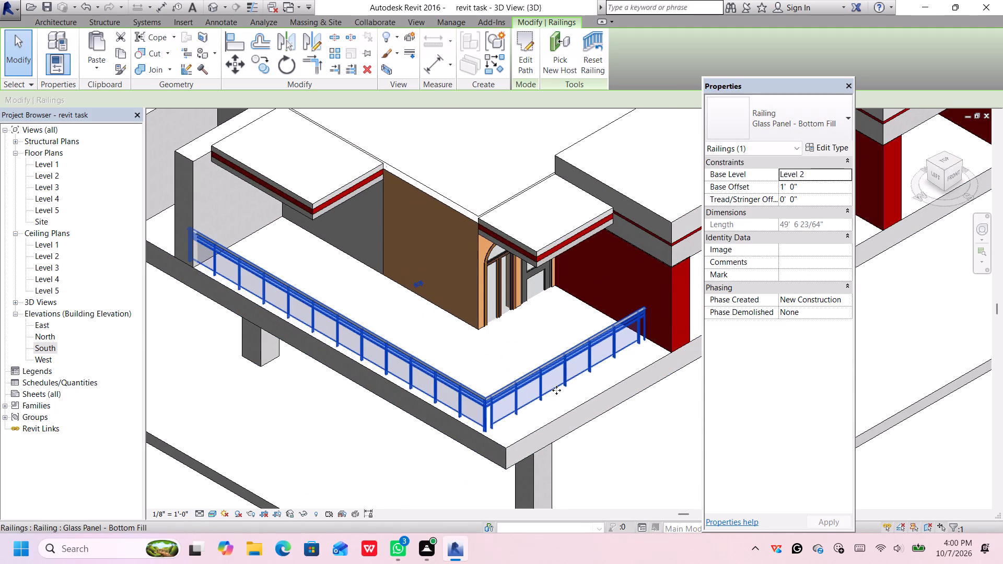
{"action": "scroll", "coordinate": [557, 386], "scroll_direction": "down", "scroll_amount": 5}
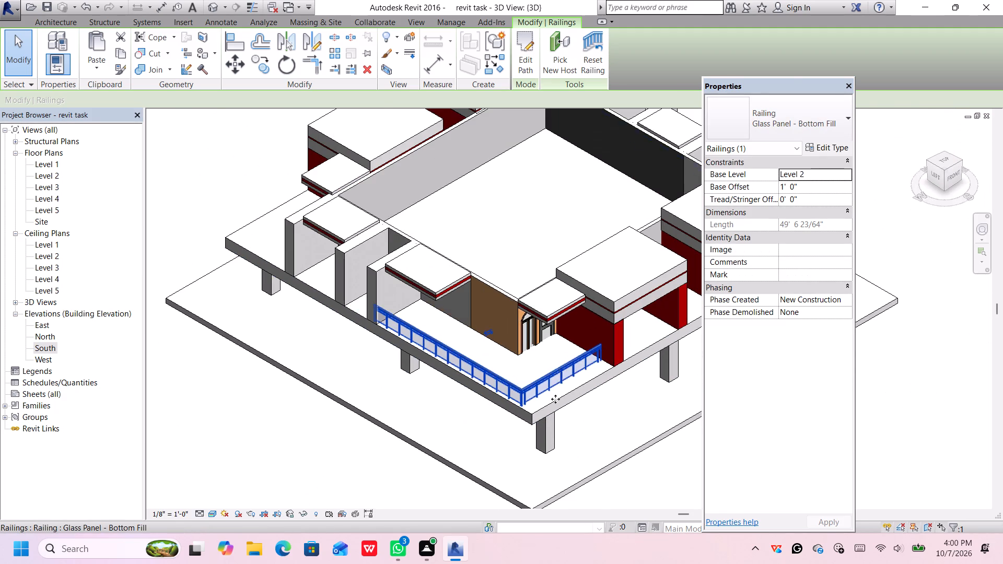
{"action": "left_click", "coordinate": [608, 501]}
Examine how the glass railing fits the balcony edge, the adjoining red wall and the neighbouring front bays.
{"action": "middle_click_drag", "start_coordinate": [616, 489], "coordinate": [445, 406]}
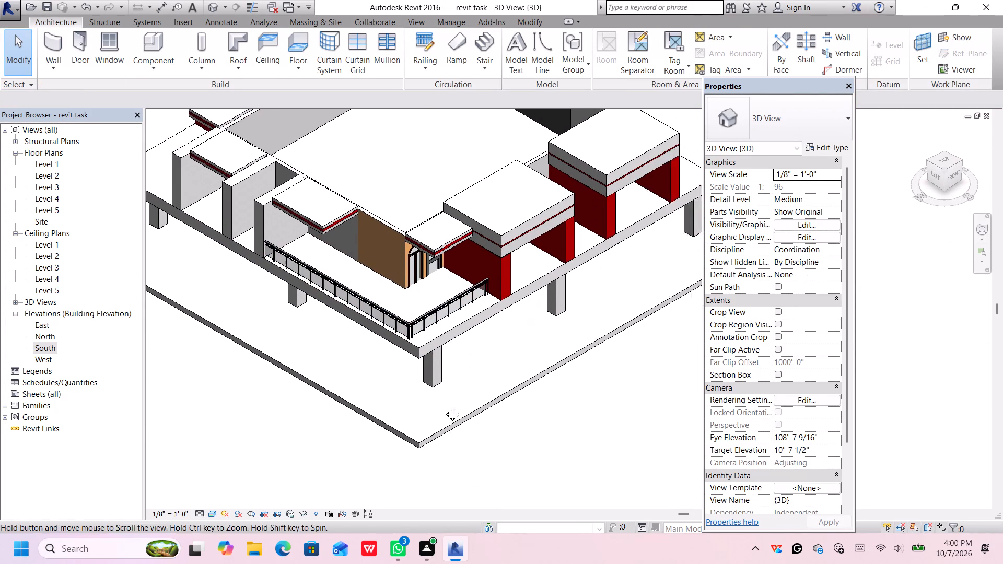
{"action": "middle_click_drag", "start_coordinate": [445, 406], "coordinate": [445, 406]}
{"action": "scroll", "coordinate": [470, 272], "scroll_direction": "up", "scroll_amount": 2}
{"action": "middle_click_drag", "start_coordinate": [466, 260], "coordinate": [455, 335]}
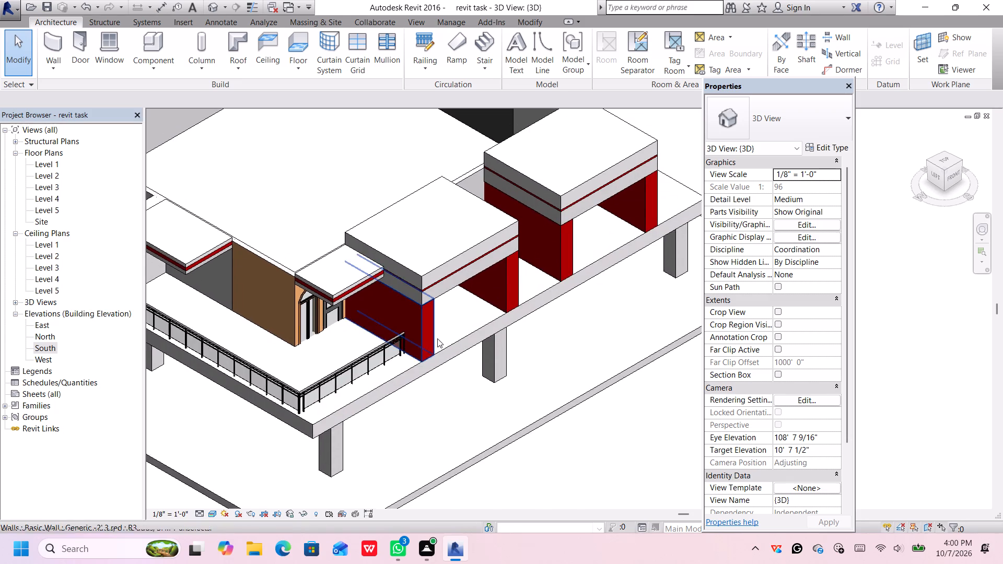
{"action": "scroll", "coordinate": [437, 338], "scroll_direction": "up", "scroll_amount": 4}
{"action": "scroll", "coordinate": [508, 292], "scroll_direction": "up", "scroll_amount": 1}
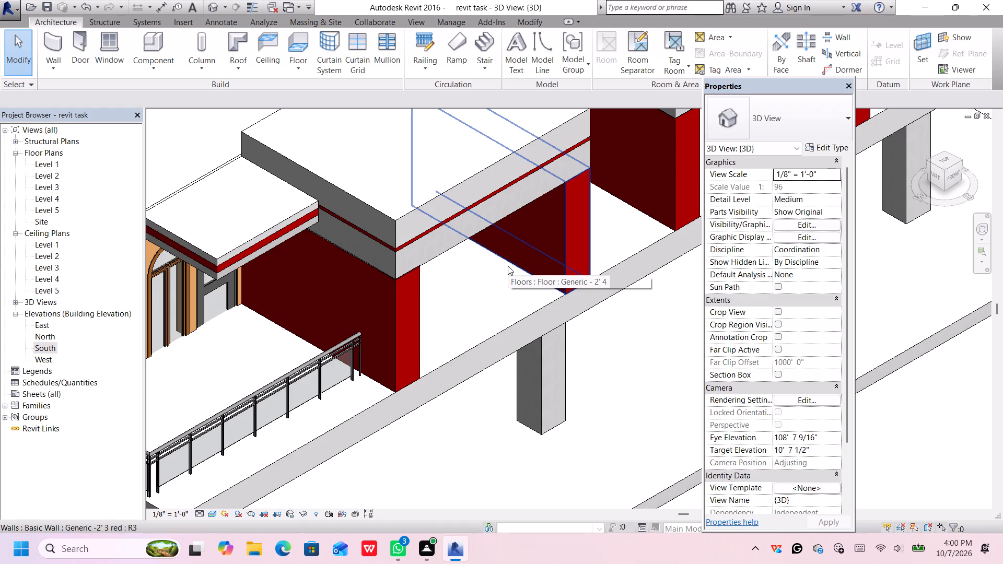
{"action": "scroll", "coordinate": [496, 257], "scroll_direction": "down", "scroll_amount": 4}
{"action": "middle_click_drag", "start_coordinate": [492, 272], "coordinate": [498, 284]}
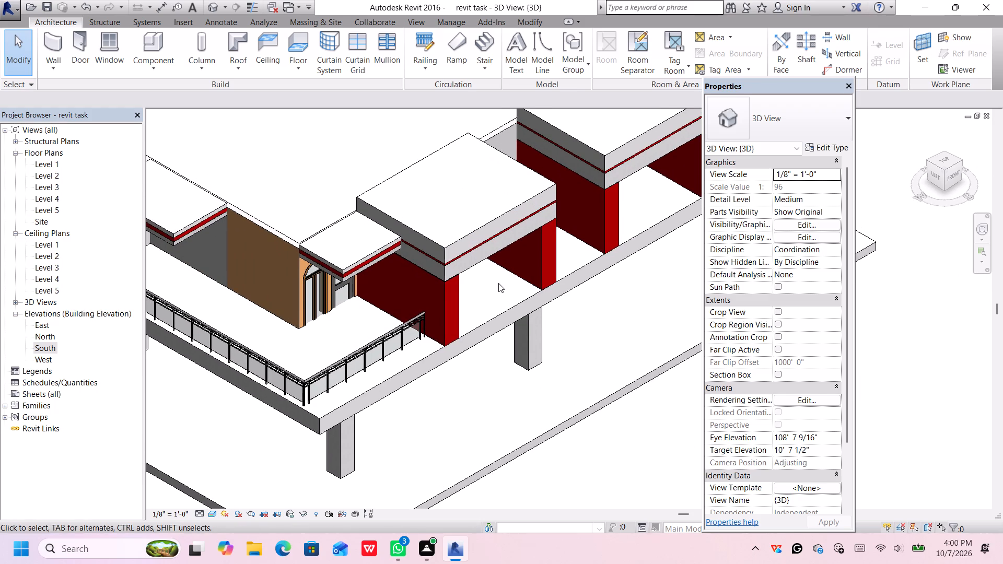
{"action": "scroll", "coordinate": [498, 283], "scroll_direction": "down", "scroll_amount": 3}
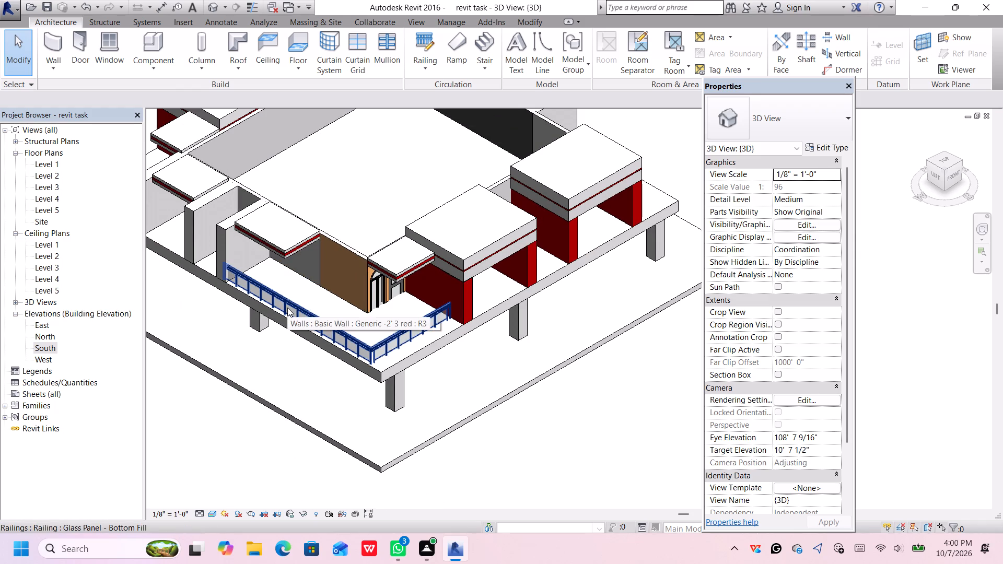
{"action": "scroll", "coordinate": [288, 309], "scroll_direction": "up", "scroll_amount": 1}
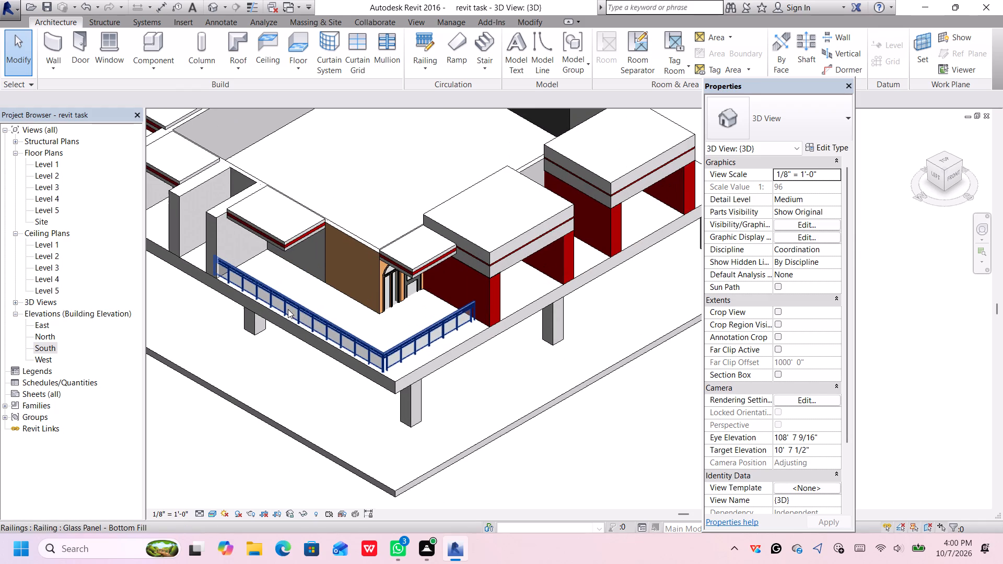
{"action": "middle_click_drag", "start_coordinate": [288, 313], "coordinate": [308, 343]}
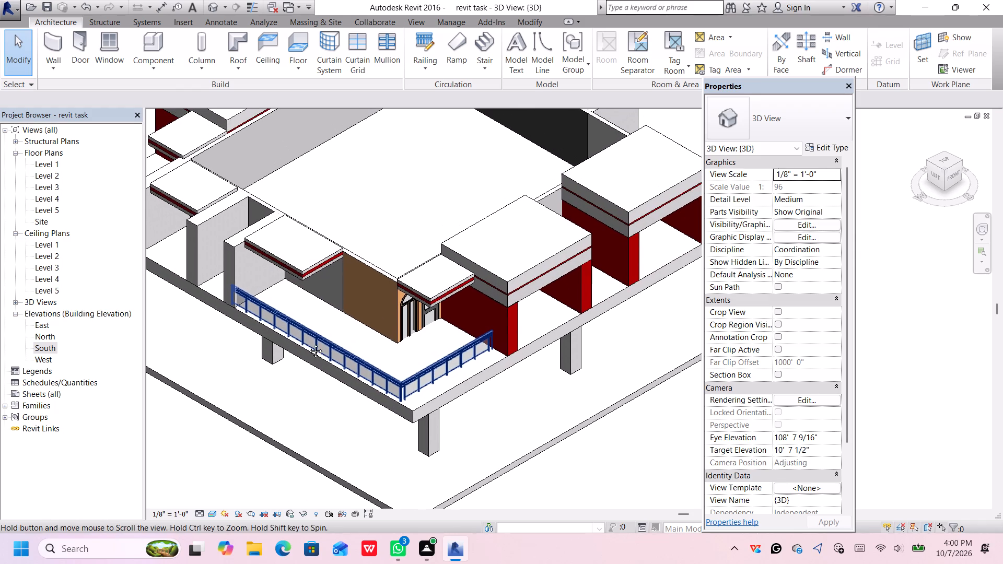
Delete the glass-panel railing along the upper storey's balcony edge.
{"action": "middle_click_drag", "start_coordinate": [308, 343], "coordinate": [308, 343]}
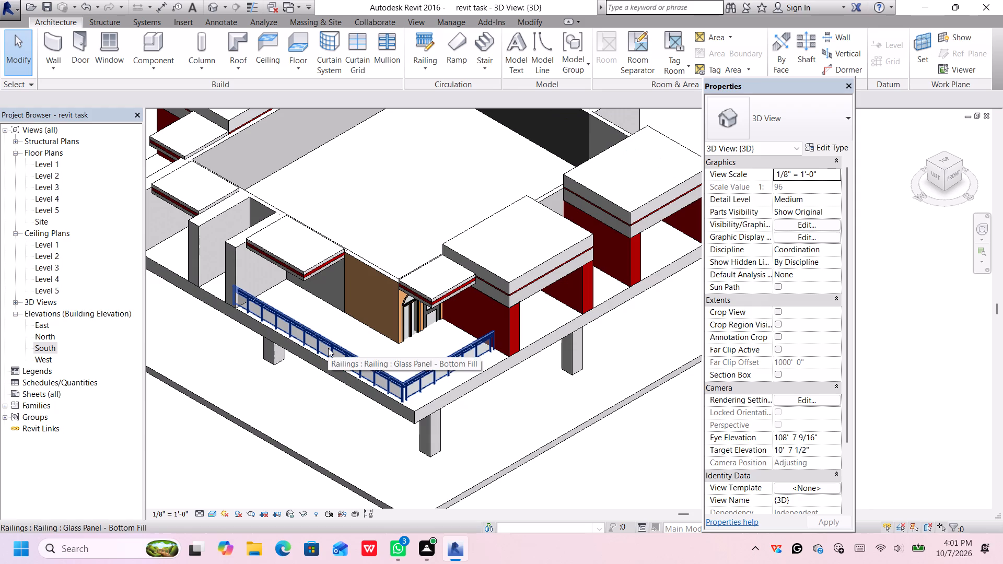
{"action": "left_click", "coordinate": [400, 386]}
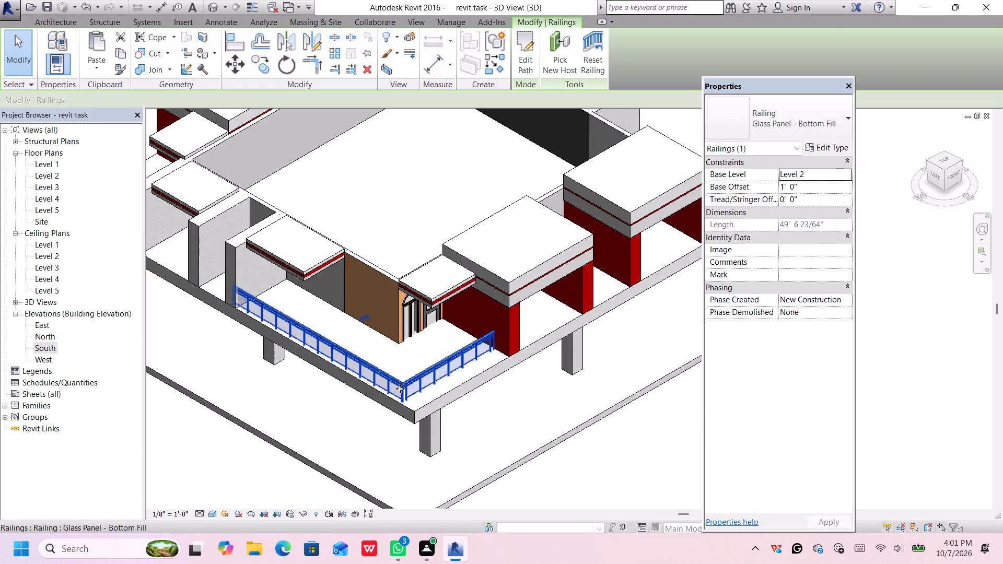
{"action": "key", "text": "Delete"}
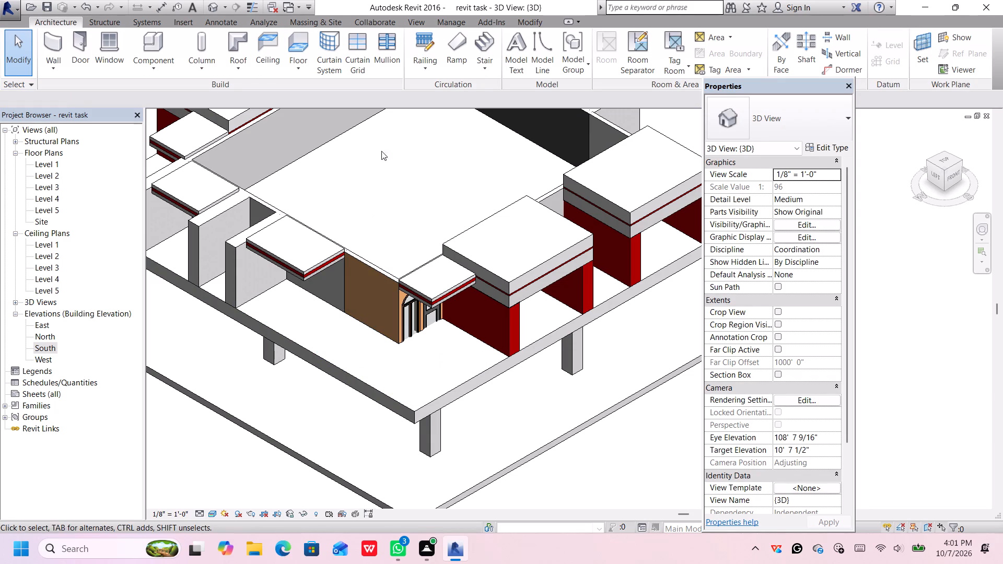
Sketch an L-shaped railing path over the small canopy above the arched door, with segments about 5'-9" and 7'-10" long.
{"action": "left_click", "coordinate": [416, 36]}
{"action": "scroll", "coordinate": [415, 384], "scroll_direction": "up", "scroll_amount": 3}
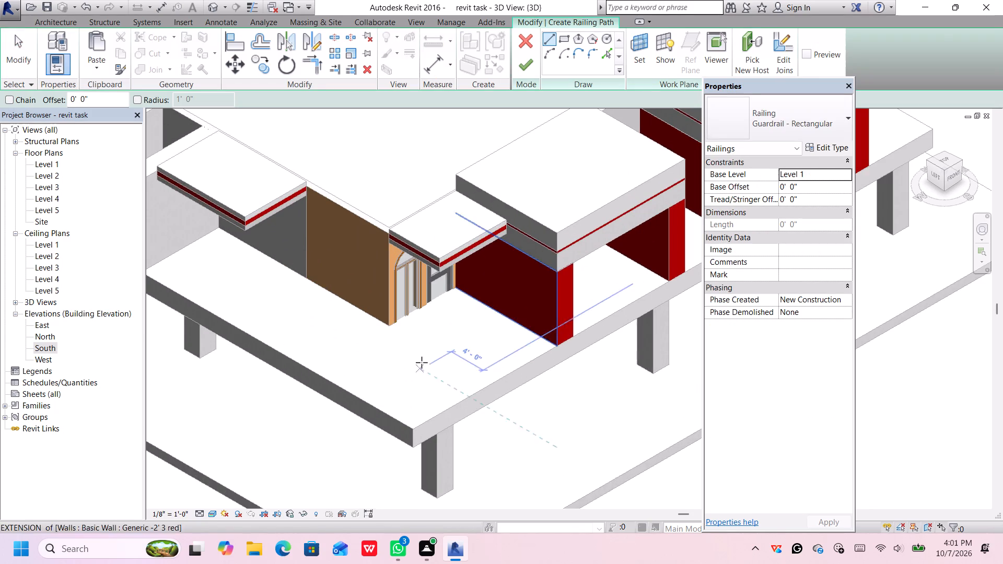
{"action": "middle_click_drag", "start_coordinate": [439, 340], "coordinate": [334, 377]}
{"action": "scroll", "coordinate": [315, 369], "scroll_direction": "up", "scroll_amount": 2}
{"action": "scroll", "coordinate": [314, 369], "scroll_direction": "down", "scroll_amount": 1}
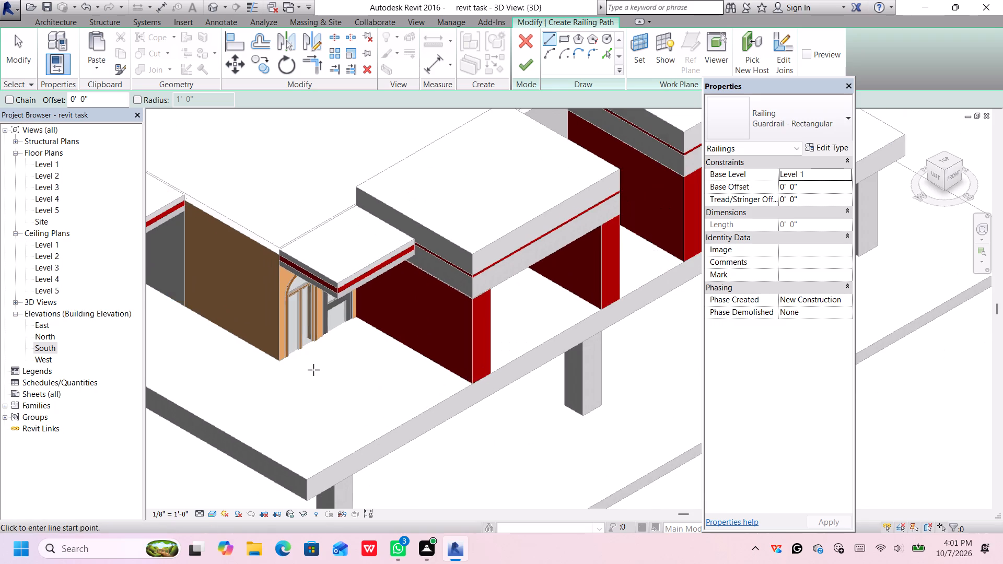
{"action": "scroll", "coordinate": [313, 371], "scroll_direction": "up", "scroll_amount": 3}
{"action": "scroll", "coordinate": [256, 360], "scroll_direction": "up", "scroll_amount": 3}
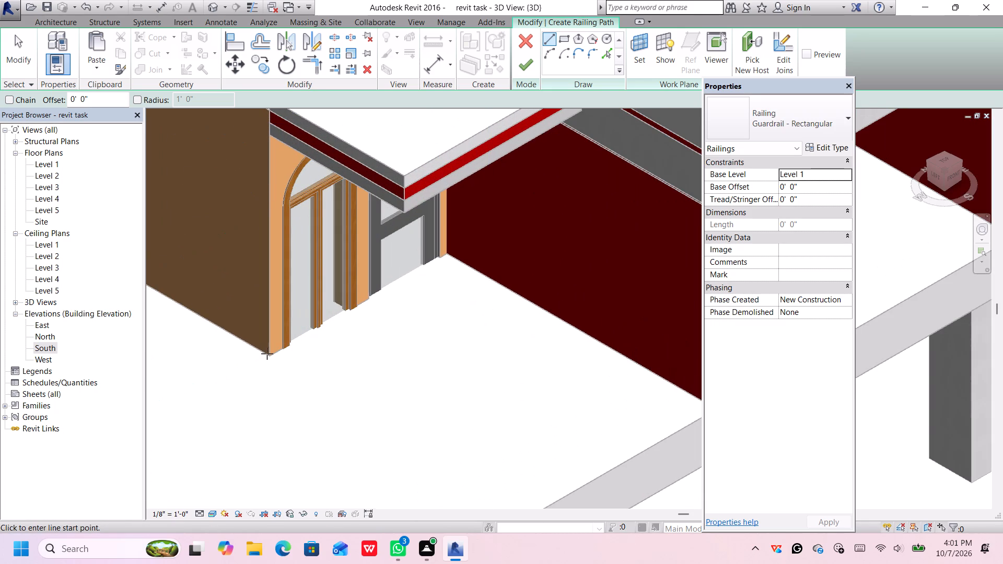
{"action": "middle_click_drag", "start_coordinate": [270, 357], "coordinate": [299, 467]}
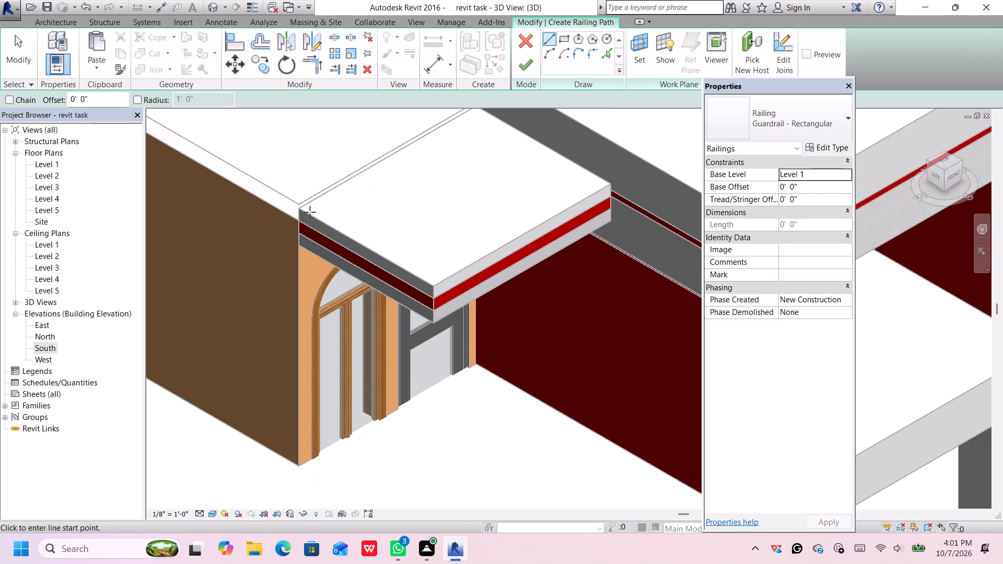
{"action": "scroll", "coordinate": [308, 205], "scroll_direction": "up", "scroll_amount": 2}
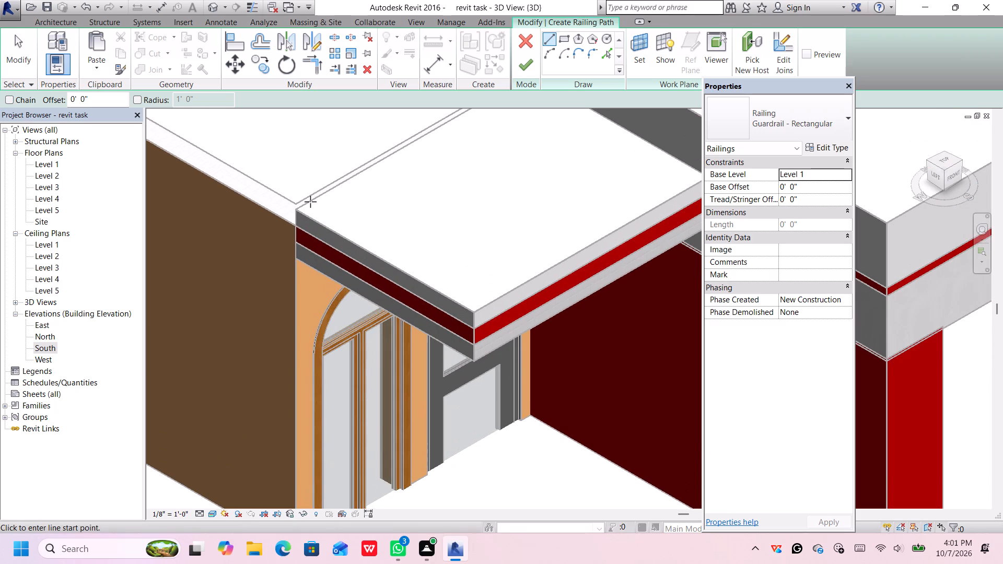
{"action": "left_click", "coordinate": [310, 202]}
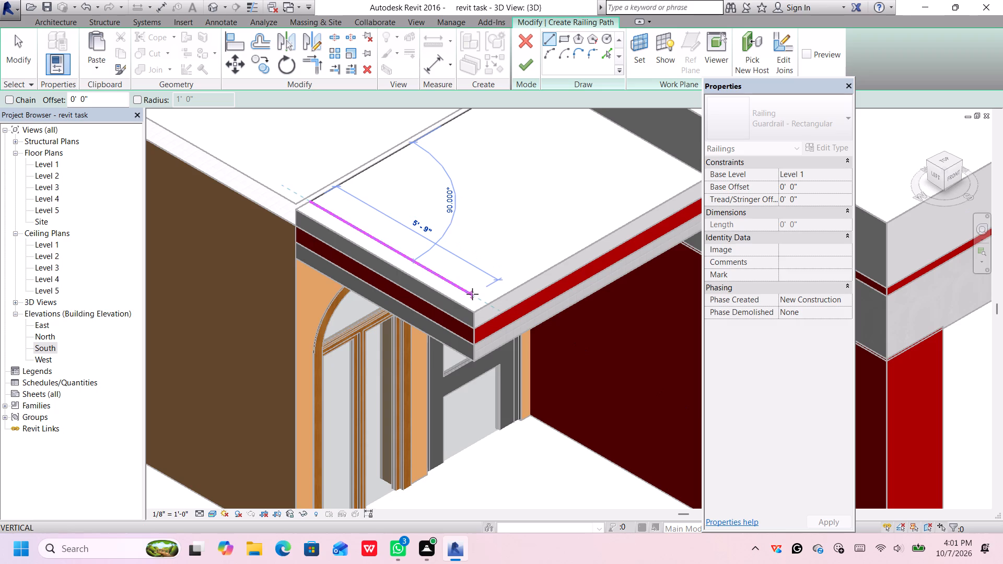
{"action": "left_click", "coordinate": [472, 295]}
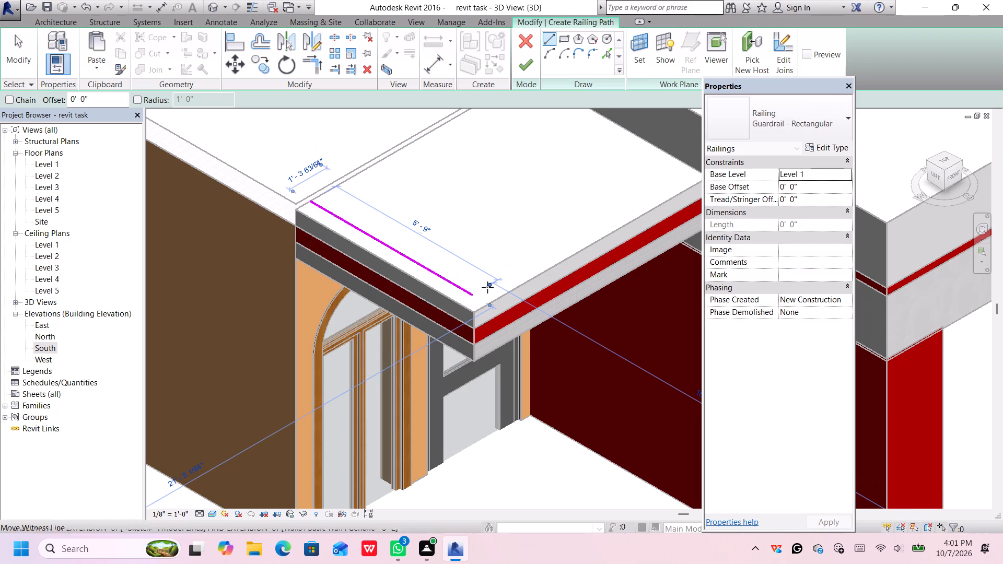
{"action": "left_click", "coordinate": [474, 304]}
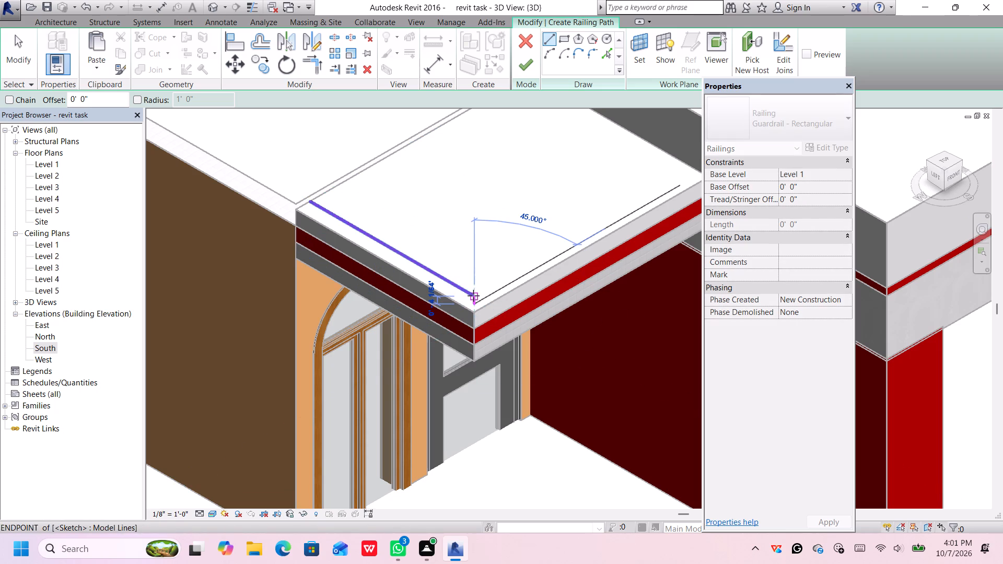
{"action": "key", "text": "ctrl+z"}
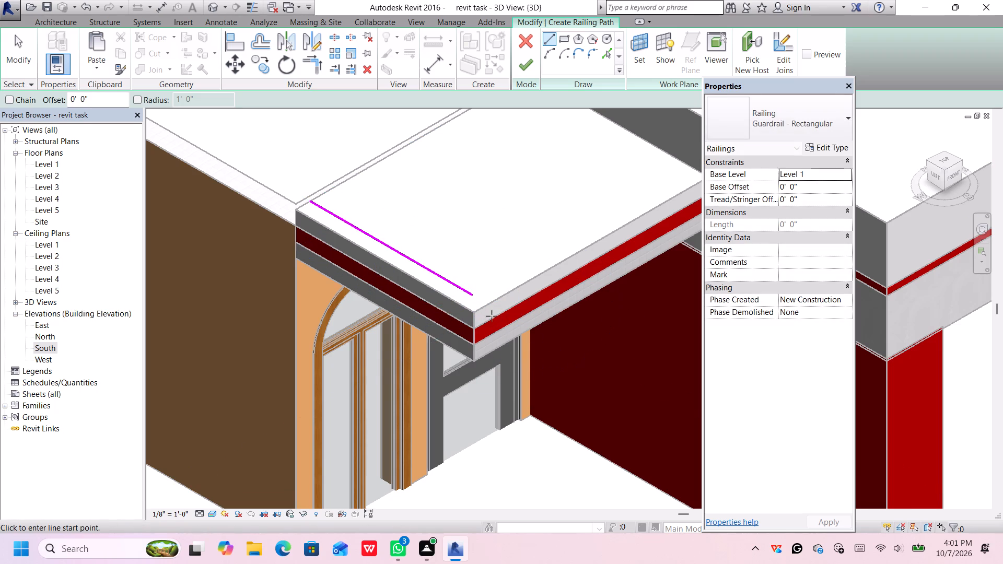
{"action": "left_click", "coordinate": [471, 296]}
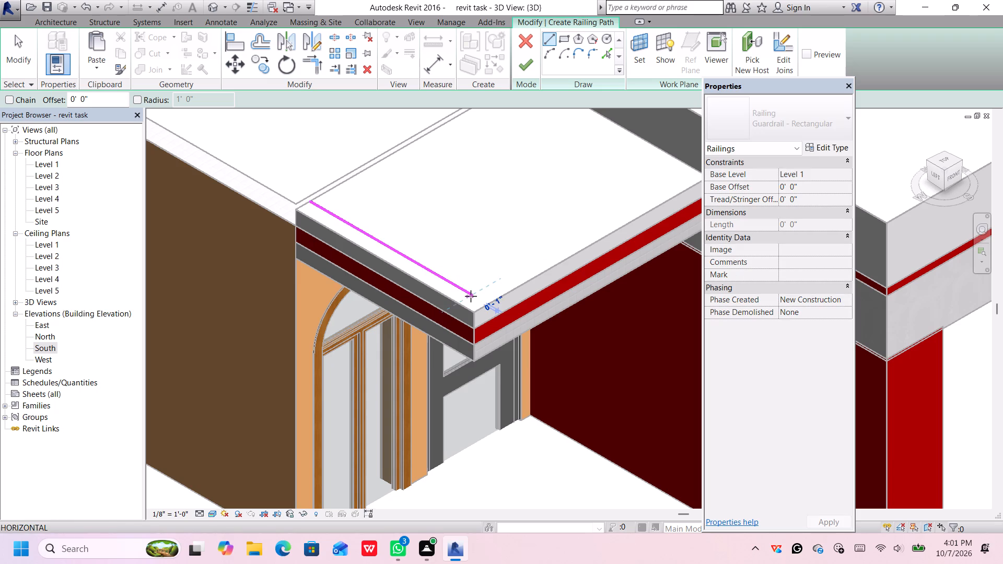
{"action": "left_click", "coordinate": [696, 169]}
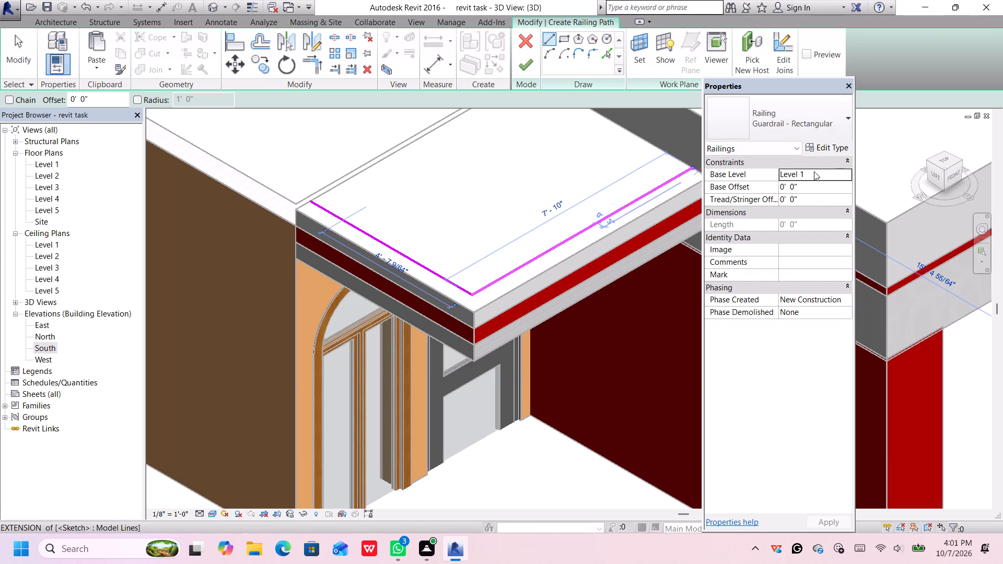
{"action": "key", "text": "Return"}
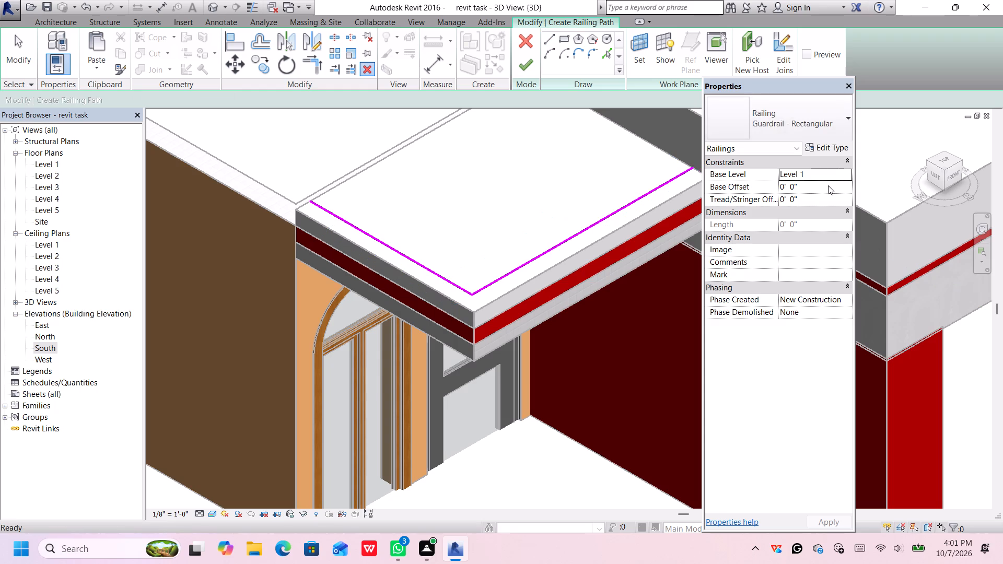
Set the new railing's base level to Level 2 and its base offset to 1'.
{"action": "left_click", "coordinate": [825, 176]}
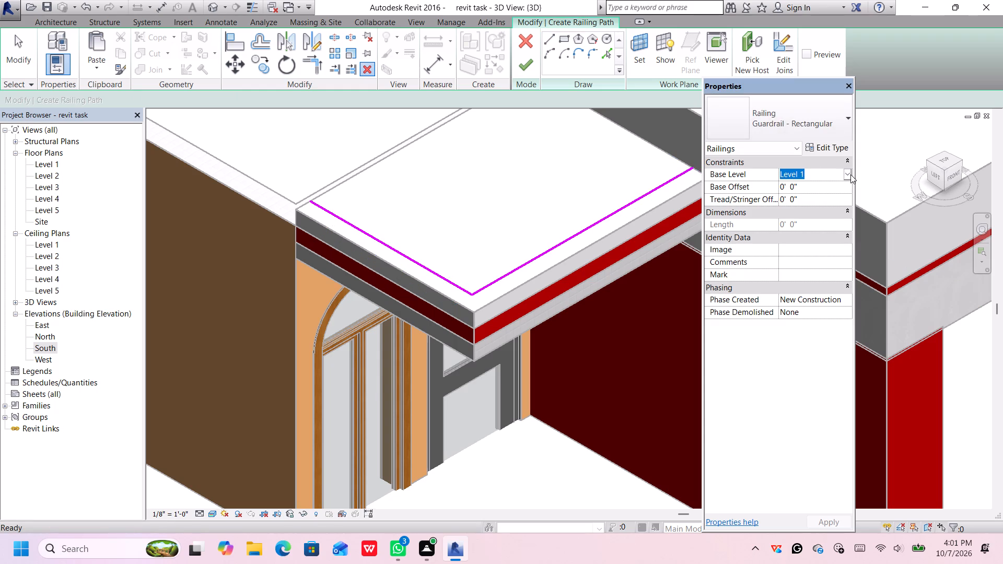
{"action": "left_click", "coordinate": [852, 174]}
{"action": "left_click", "coordinate": [846, 173]}
{"action": "left_click", "coordinate": [818, 205]}
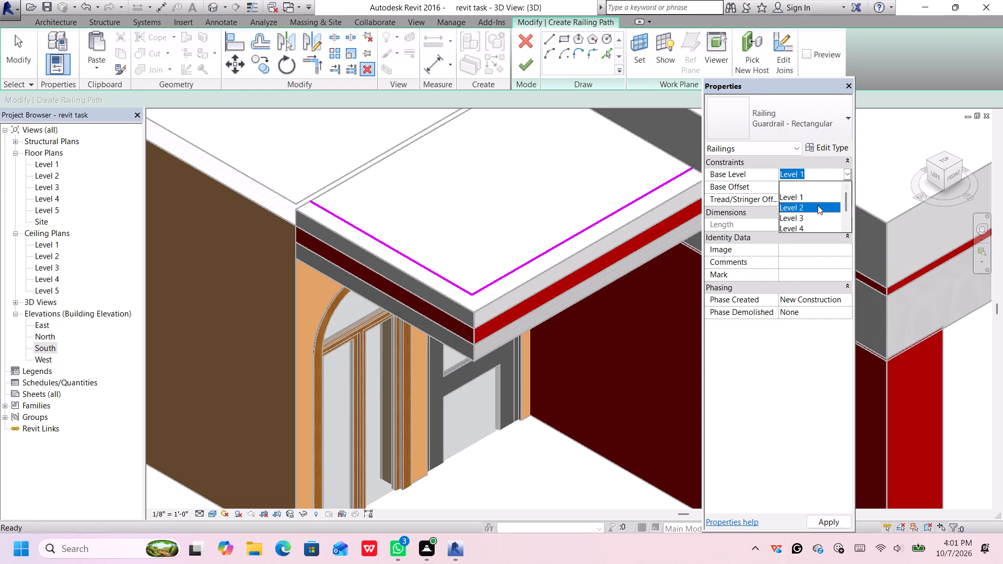
{"action": "left_click_drag", "start_coordinate": [802, 186], "coordinate": [753, 197]}
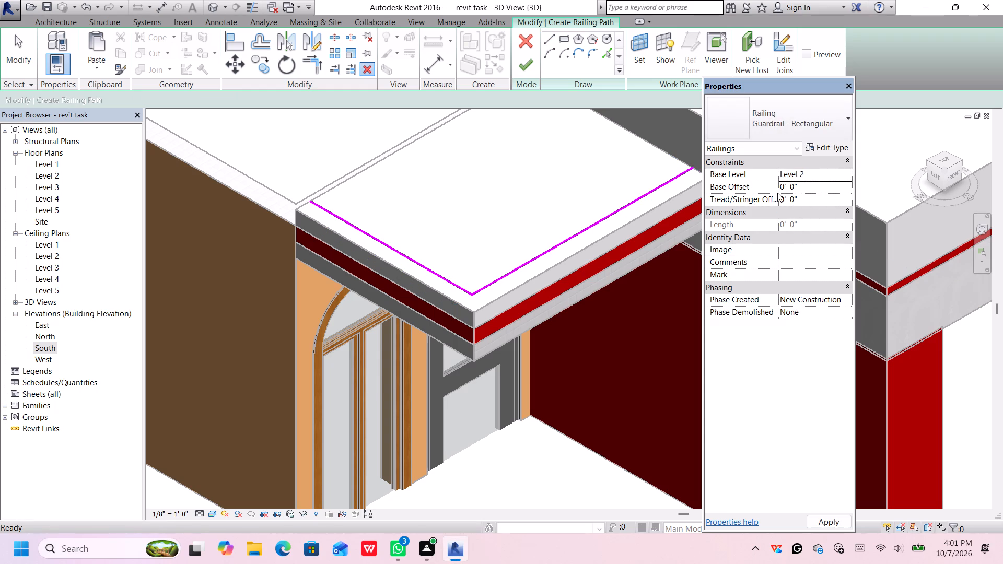
{"action": "key", "text": "BackSpace"}
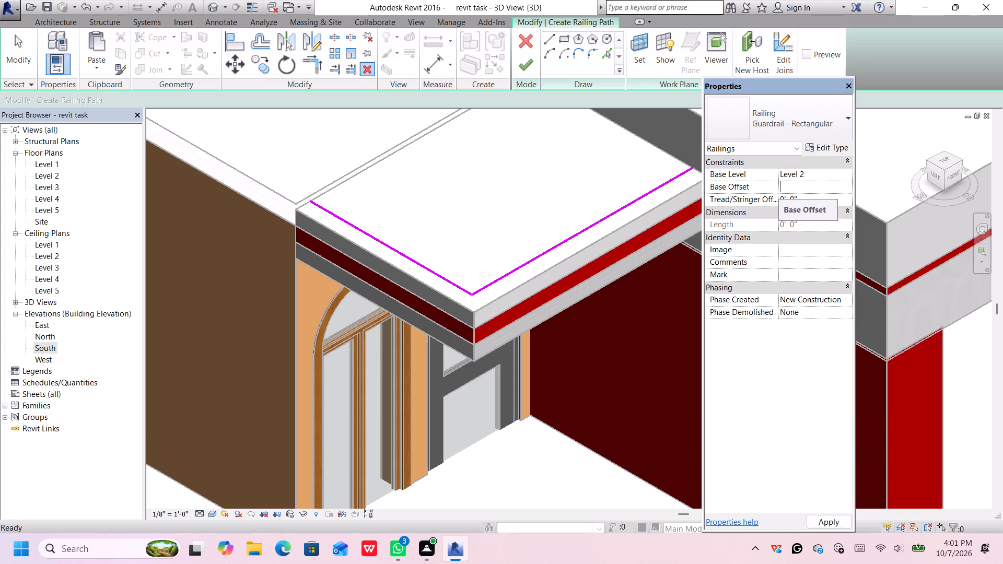
{"action": "type", "text": "1'"}
{"action": "key", "text": "Return"}
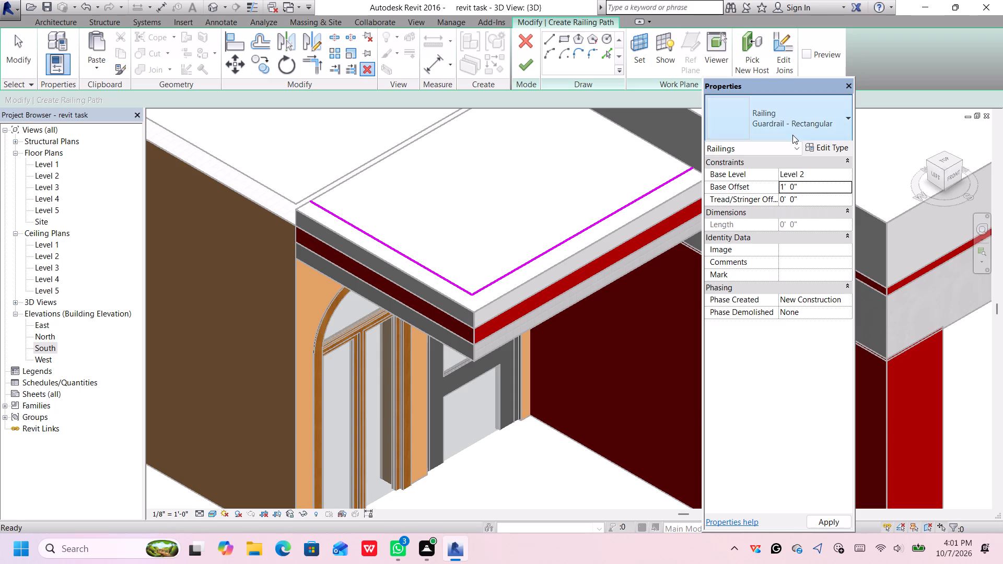
Change the railing type to Glass Panel - Bottom Fill and finish the railing path.
{"action": "left_click", "coordinate": [788, 135]}
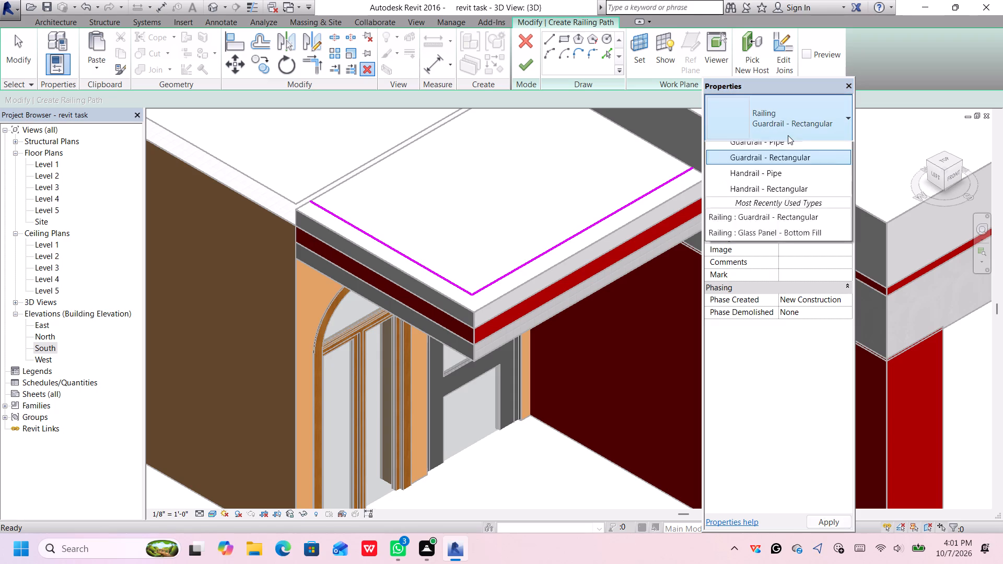
{"action": "left_click", "coordinate": [785, 184]}
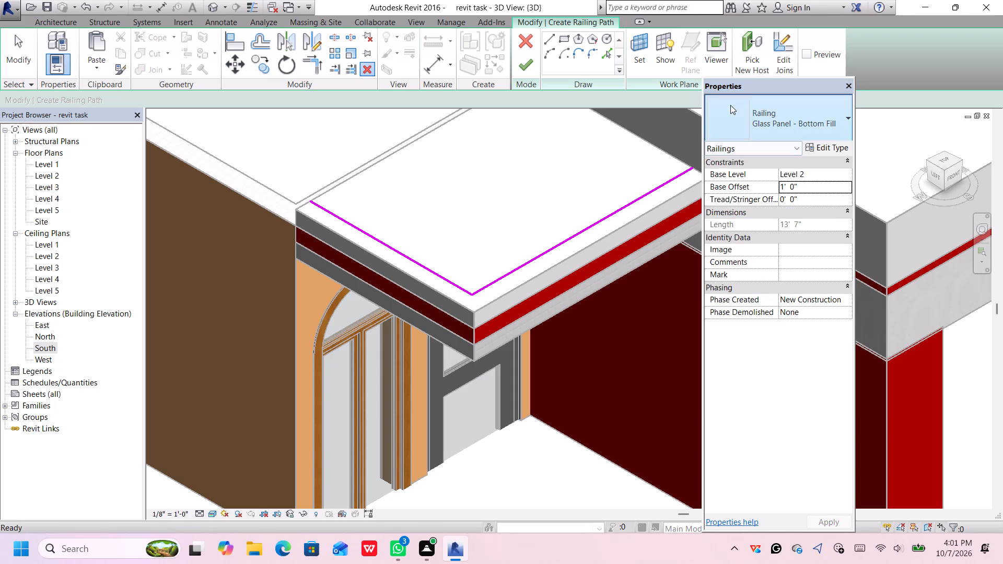
{"action": "left_click", "coordinate": [531, 65]}
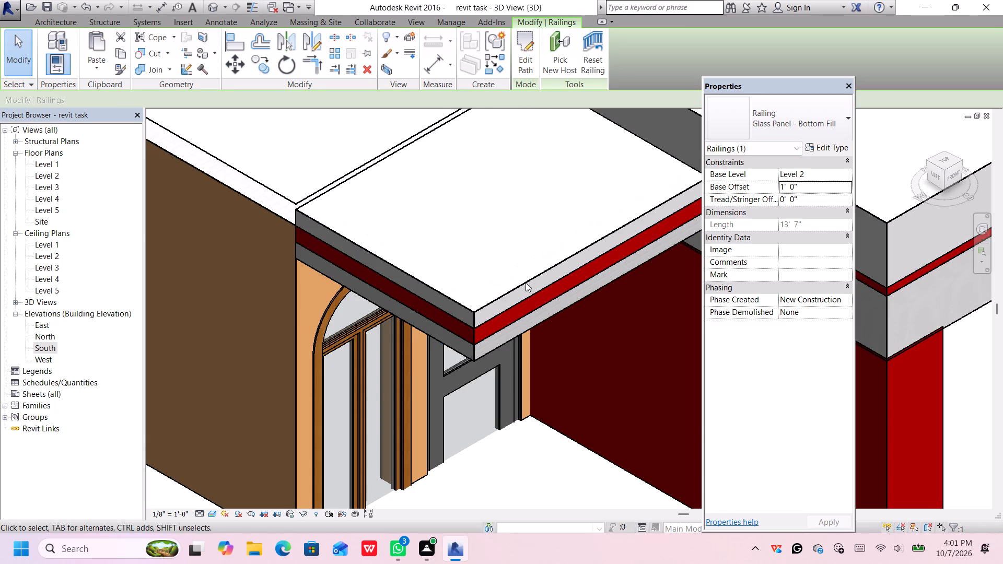
Examine where the new glass railing sits relative to the canopy and balcony in the isometric and front views.
{"action": "scroll", "coordinate": [526, 326], "scroll_direction": "down", "scroll_amount": 6}
{"action": "middle_click_drag", "start_coordinate": [526, 382], "coordinate": [468, 184]}
{"action": "scroll", "coordinate": [513, 312], "scroll_direction": "down", "scroll_amount": 1}
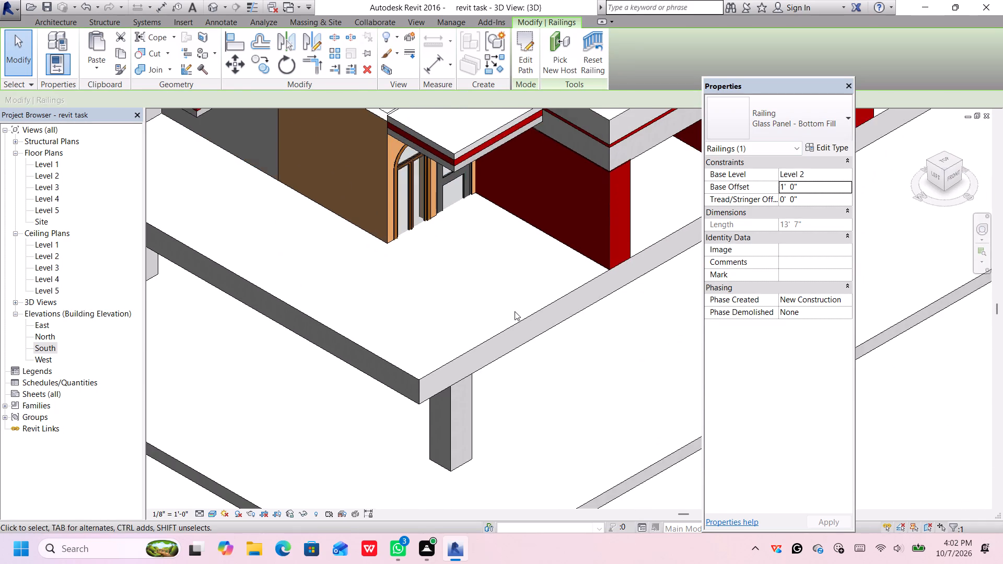
{"action": "scroll", "coordinate": [517, 306], "scroll_direction": "down", "scroll_amount": 2}
{"action": "middle_click_drag", "start_coordinate": [537, 277], "coordinate": [513, 332]}
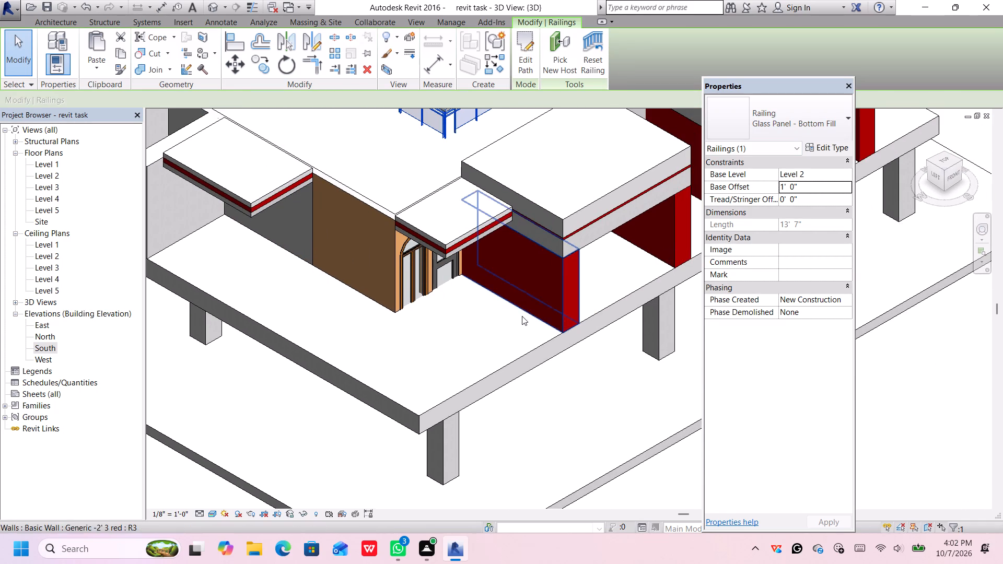
{"action": "scroll", "coordinate": [515, 324], "scroll_direction": "down", "scroll_amount": 2}
{"action": "middle_click_drag", "start_coordinate": [514, 302], "coordinate": [525, 346]}
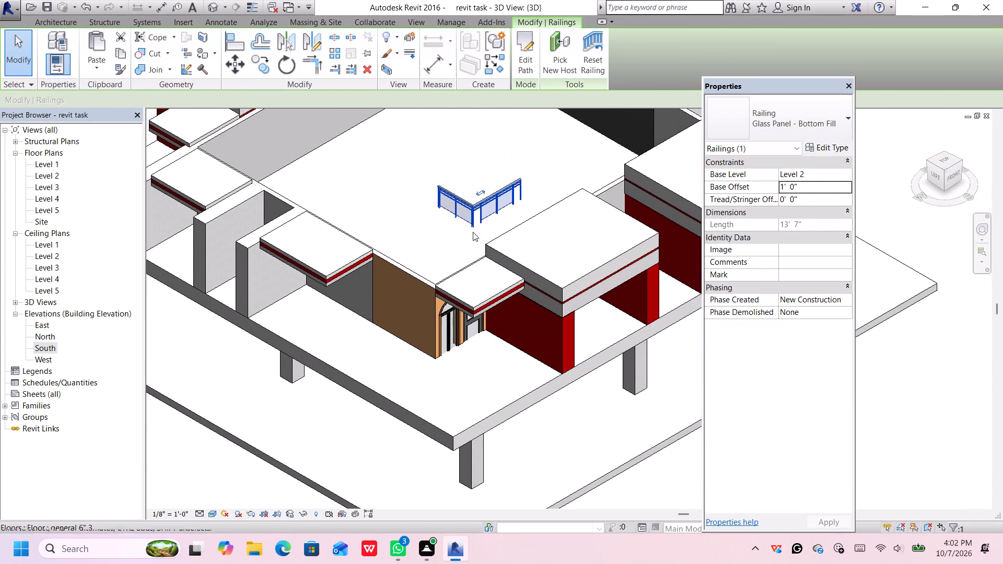
{"action": "scroll", "coordinate": [469, 199], "scroll_direction": "up", "scroll_amount": 5}
{"action": "middle_click_drag", "start_coordinate": [514, 260], "coordinate": [510, 238]}
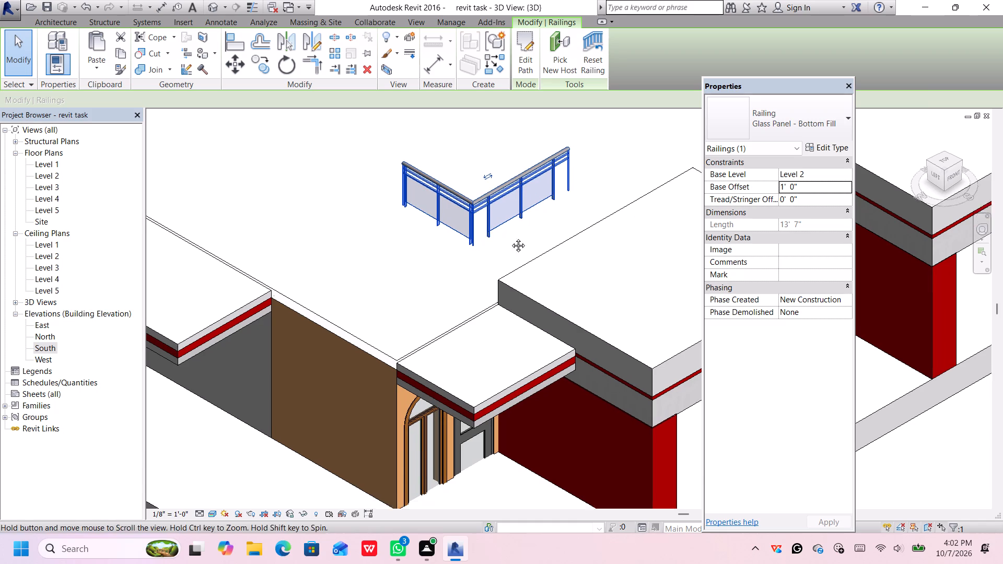
{"action": "middle_click_drag", "start_coordinate": [510, 238], "coordinate": [517, 207]}
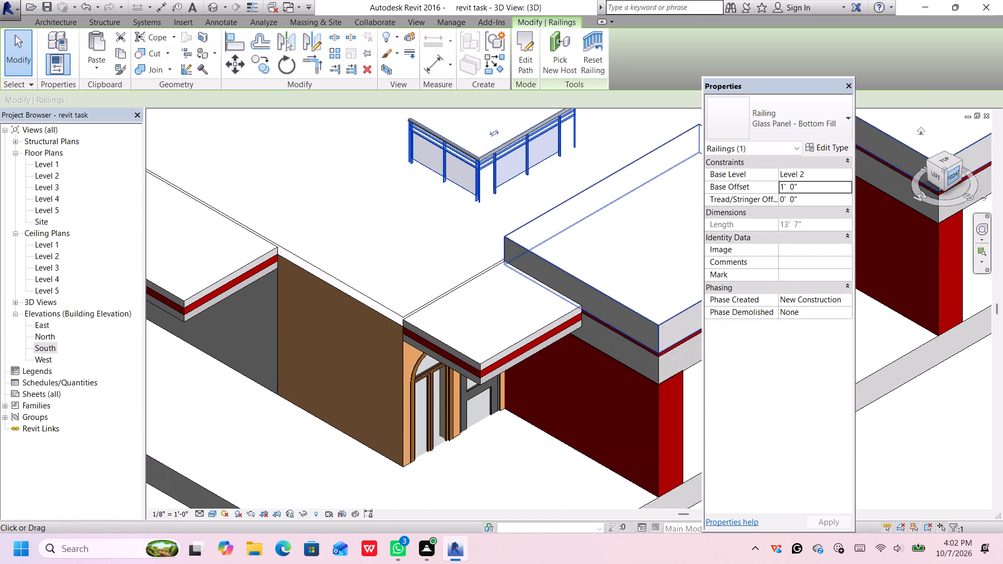
{"action": "left_click", "coordinate": [952, 178]}
{"action": "scroll", "coordinate": [522, 301], "scroll_direction": "down", "scroll_amount": 5}
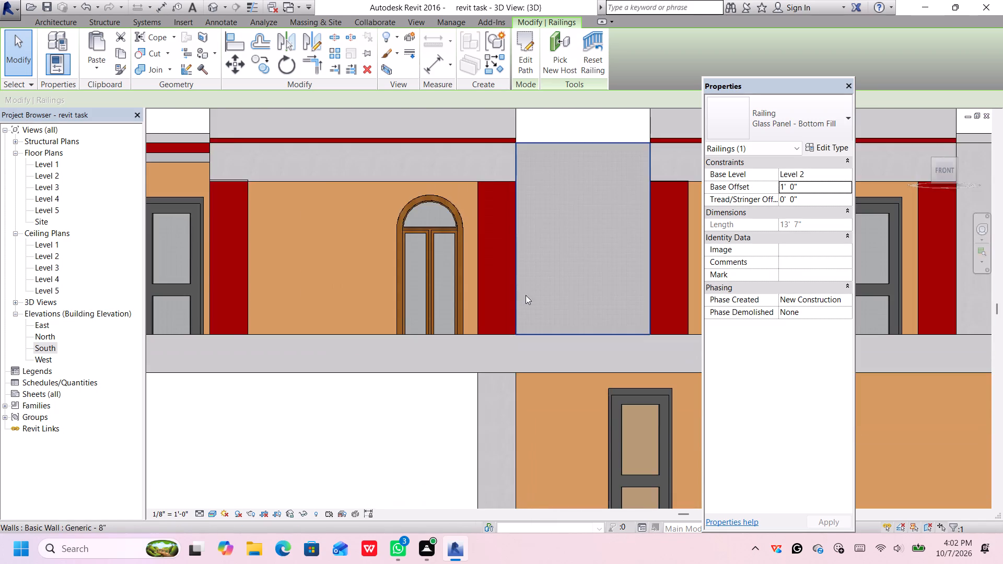
{"action": "scroll", "coordinate": [526, 295], "scroll_direction": "down", "scroll_amount": 11}
{"action": "scroll", "coordinate": [469, 272], "scroll_direction": "up", "scroll_amount": 4}
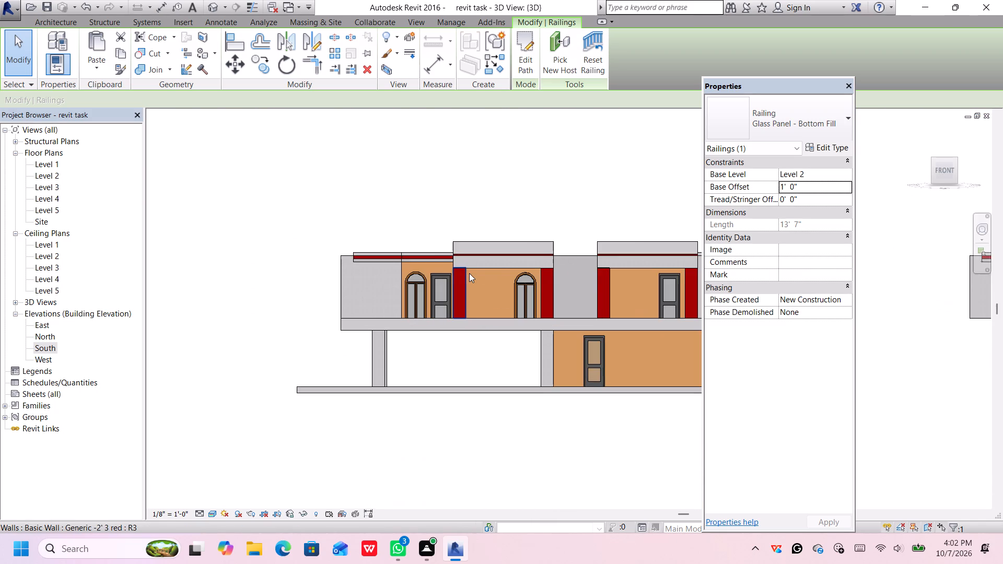
{"action": "scroll", "coordinate": [419, 285], "scroll_direction": "up", "scroll_amount": 1}
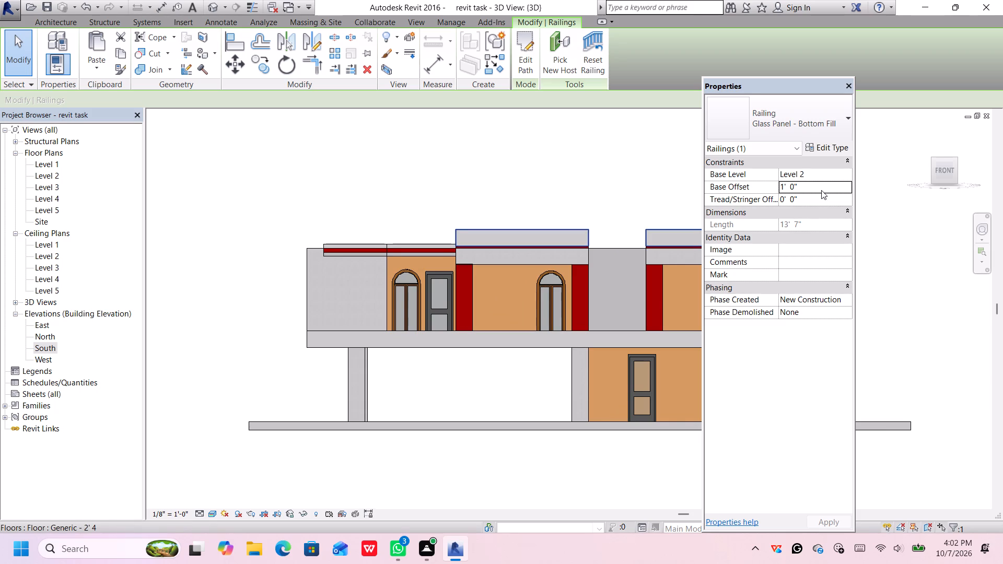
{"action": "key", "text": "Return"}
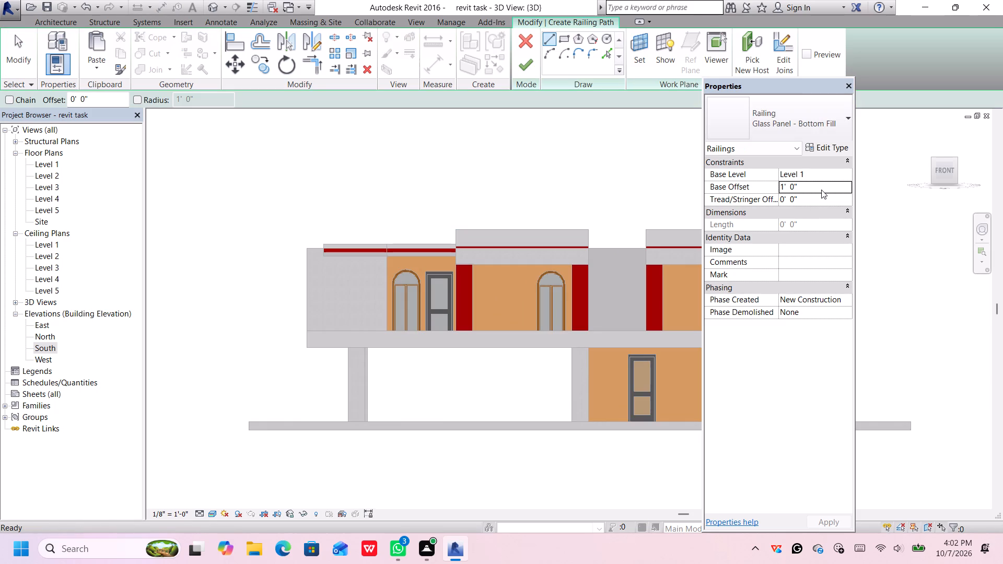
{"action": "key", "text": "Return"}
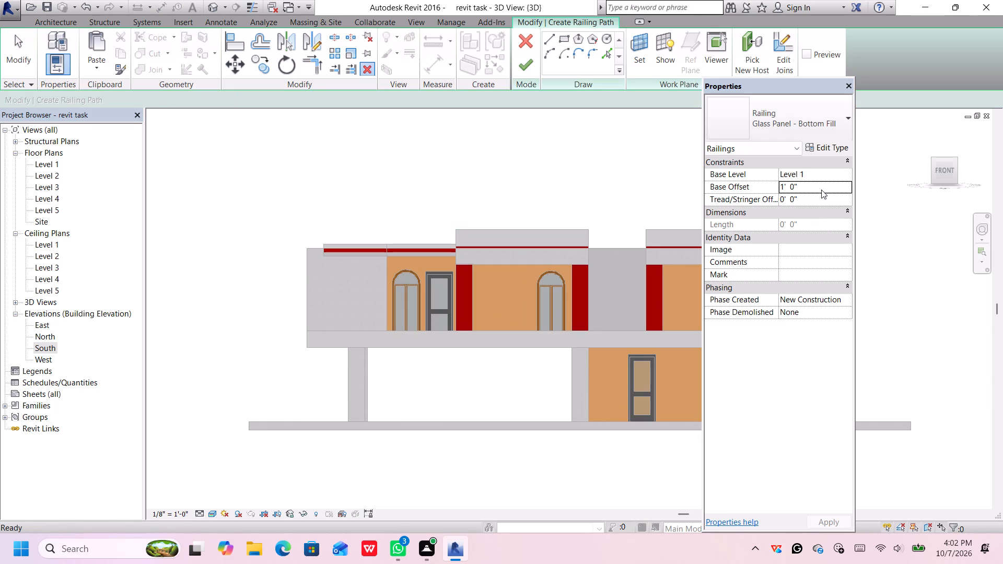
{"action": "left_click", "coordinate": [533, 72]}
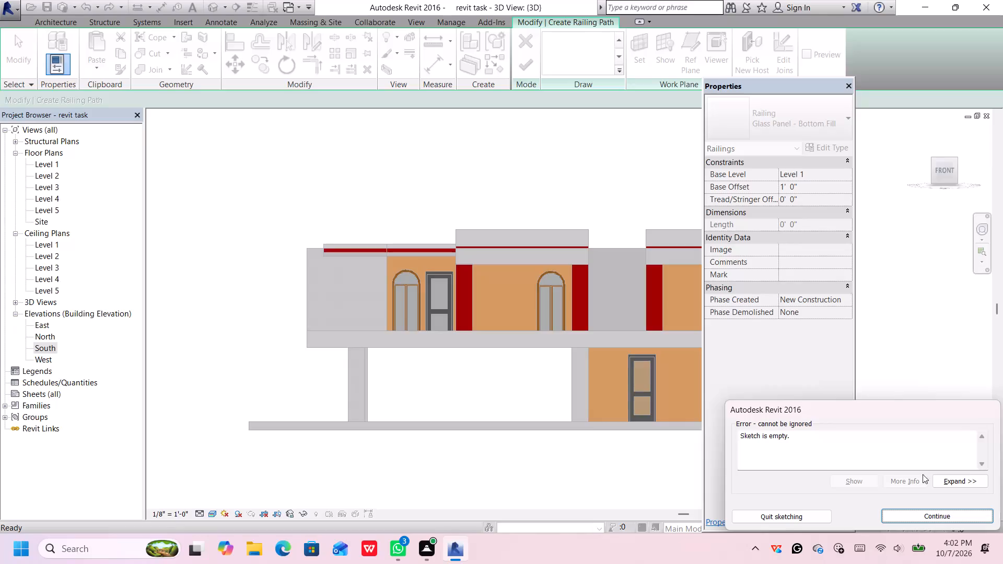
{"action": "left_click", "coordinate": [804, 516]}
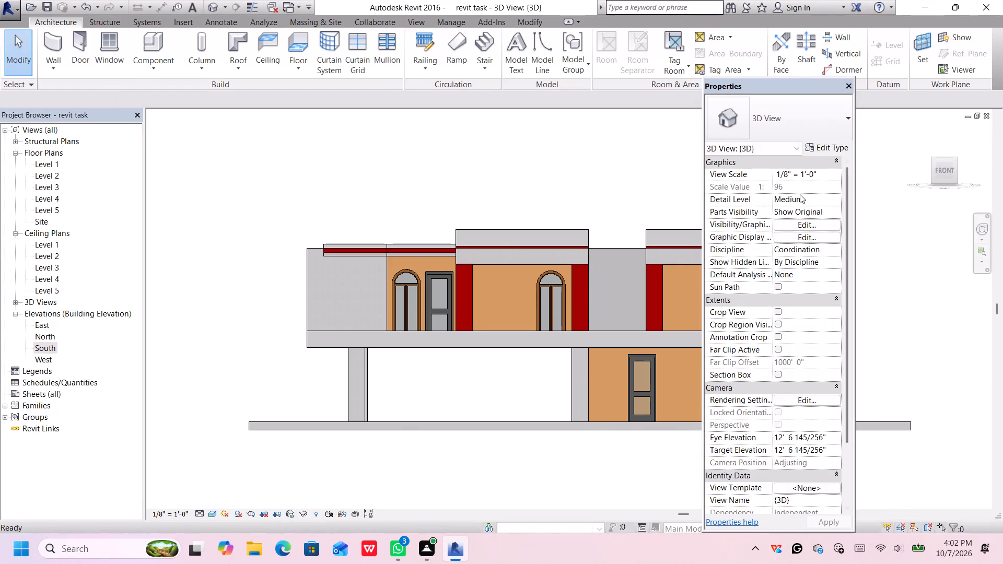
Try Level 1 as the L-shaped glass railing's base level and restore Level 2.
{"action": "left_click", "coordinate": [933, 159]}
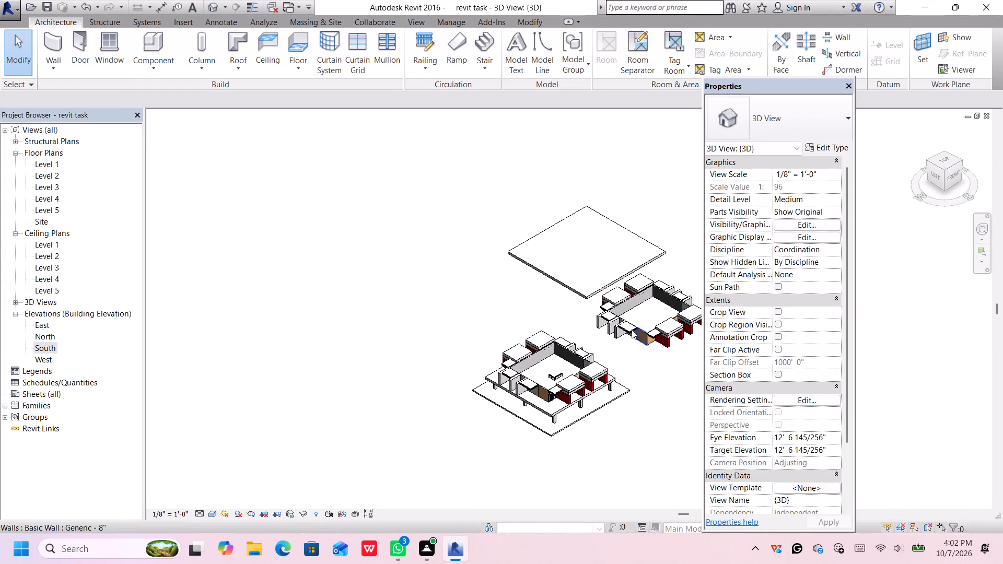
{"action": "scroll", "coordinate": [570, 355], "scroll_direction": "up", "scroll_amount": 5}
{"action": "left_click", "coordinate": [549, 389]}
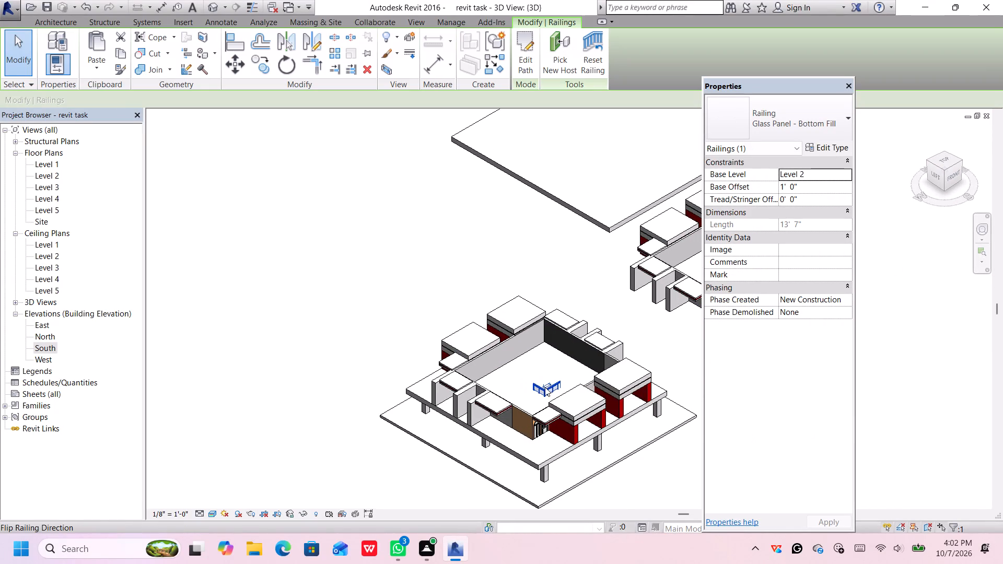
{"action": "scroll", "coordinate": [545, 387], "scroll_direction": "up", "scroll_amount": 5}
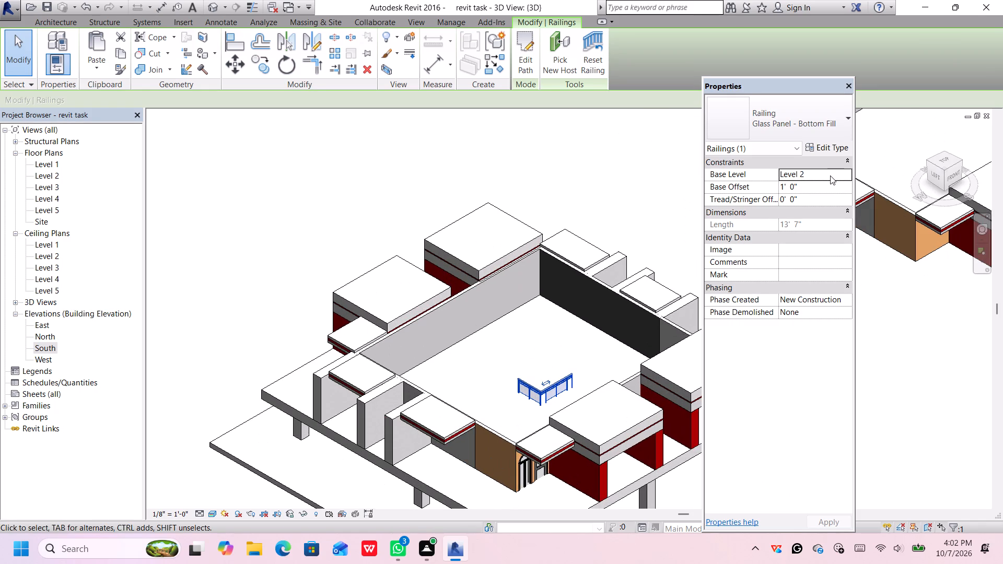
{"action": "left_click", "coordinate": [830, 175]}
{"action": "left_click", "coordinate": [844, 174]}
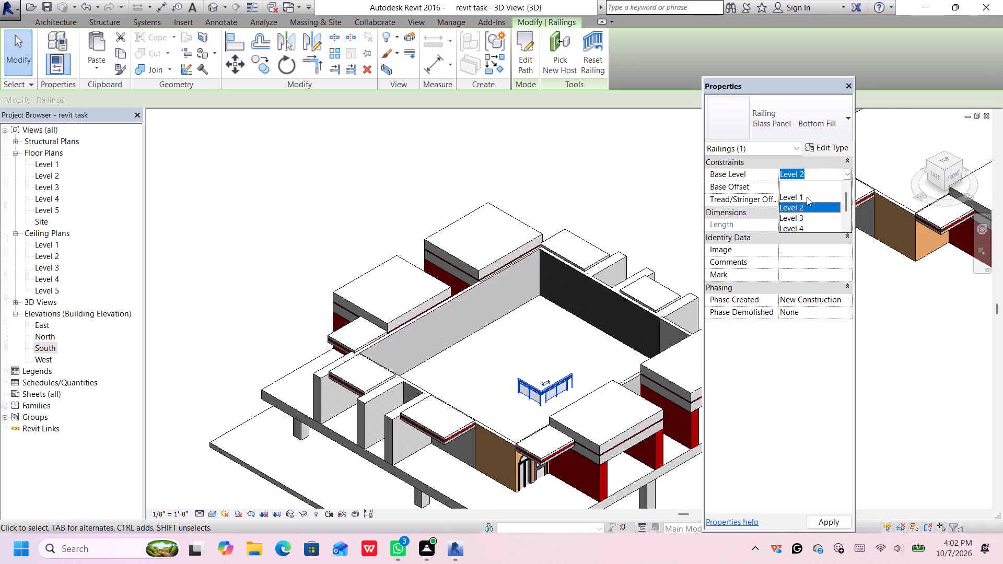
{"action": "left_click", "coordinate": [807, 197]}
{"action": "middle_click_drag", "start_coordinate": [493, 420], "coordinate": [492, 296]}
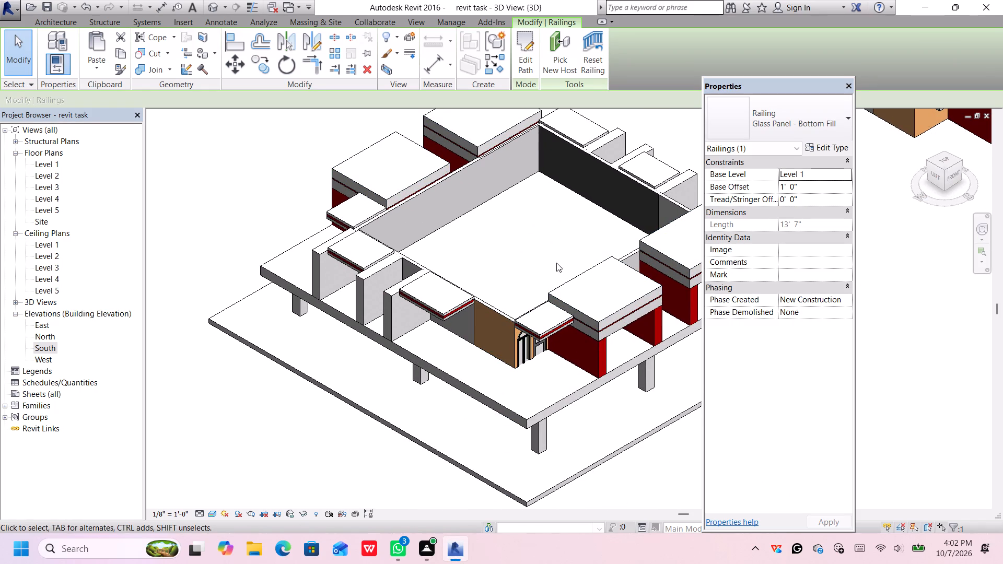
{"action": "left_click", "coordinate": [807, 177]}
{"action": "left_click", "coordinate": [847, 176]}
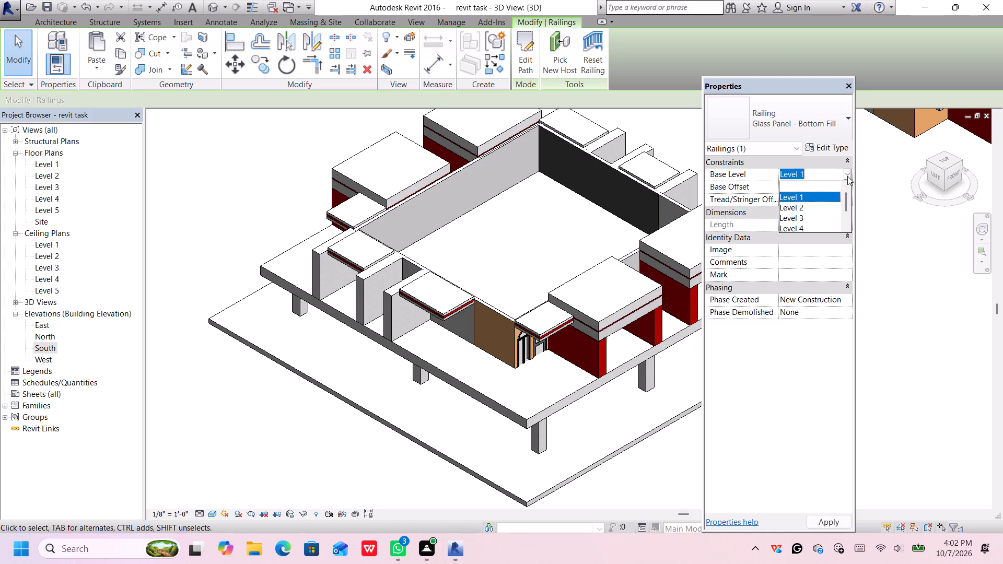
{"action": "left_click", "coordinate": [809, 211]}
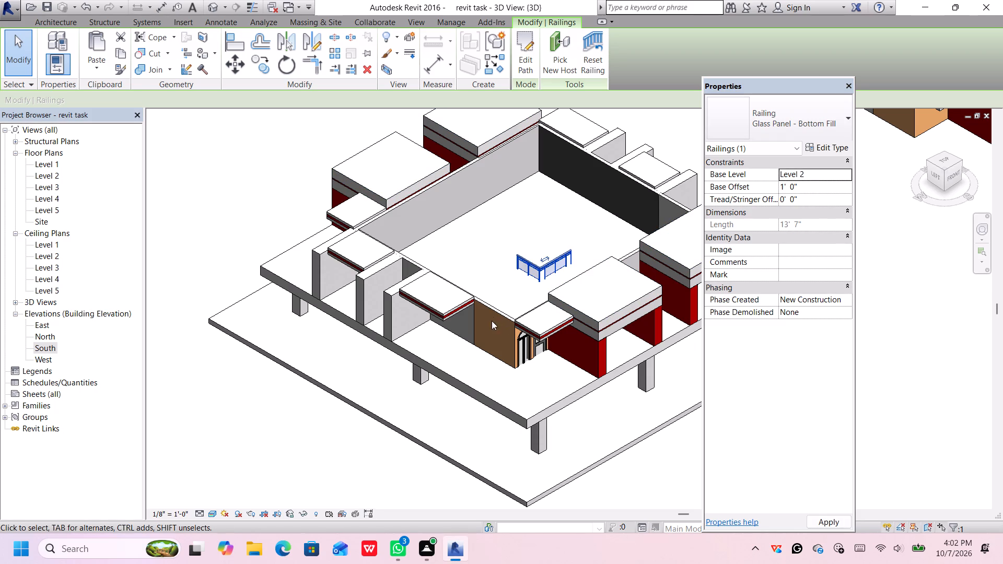
Move the L-shaped glass railing forward and sideways into place beneath the small canopy, in front of the arched door.
{"action": "key", "text": "Down"}
{"action": "key", "text": "Down"}
{"action": "key", "text": "Down"}
{"action": "key", "text": "Down"}
{"action": "key", "text": "Down"}
{"action": "key", "text": "Down"}
{"action": "key", "text": "Down"}
{"action": "key", "text": "Down"}
{"action": "key", "text": "Down"}
{"action": "key", "text": "Down"}
{"action": "key", "text": "Down"}
{"action": "key", "text": "Down"}
{"action": "key", "text": "Down"}
{"action": "key", "text": "Down"}
{"action": "key", "text": "Down"}
{"action": "key", "text": "Down"}
{"action": "key", "text": "Down"}
{"action": "key", "text": "Down"}
{"action": "key", "text": "Down"}
{"action": "key", "text": "Down"}
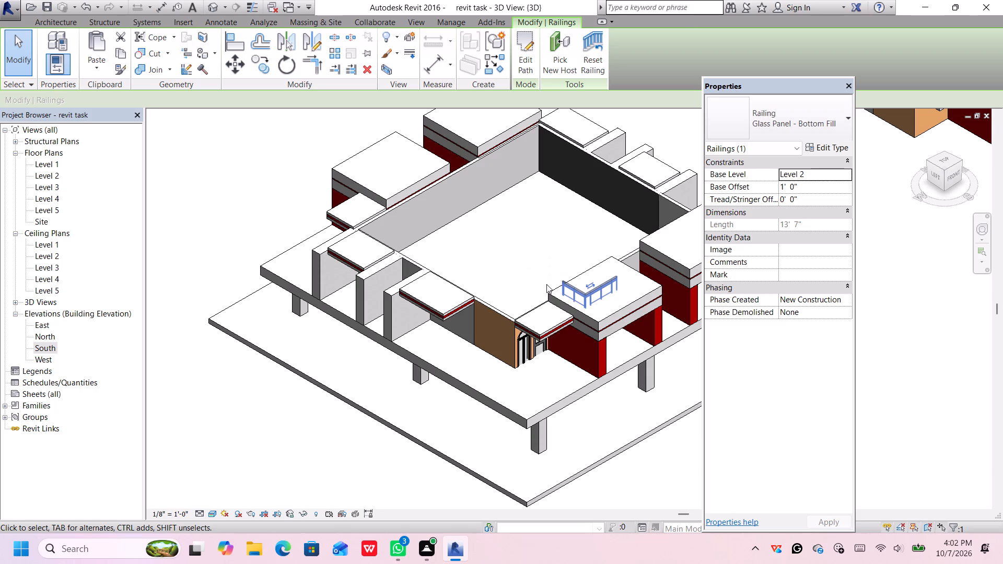
{"action": "key", "text": "Down"}
{"action": "key", "text": "Down"}
{"action": "key", "text": "Down"}
{"action": "key", "text": "Down"}
{"action": "key", "text": "Down"}
{"action": "key", "text": "Down"}
{"action": "key", "text": "Down"}
{"action": "key", "text": "Down"}
{"action": "key", "text": "Down"}
{"action": "key", "text": "Down"}
{"action": "key", "text": "Down"}
{"action": "key", "text": "Down"}
{"action": "key", "text": "Down"}
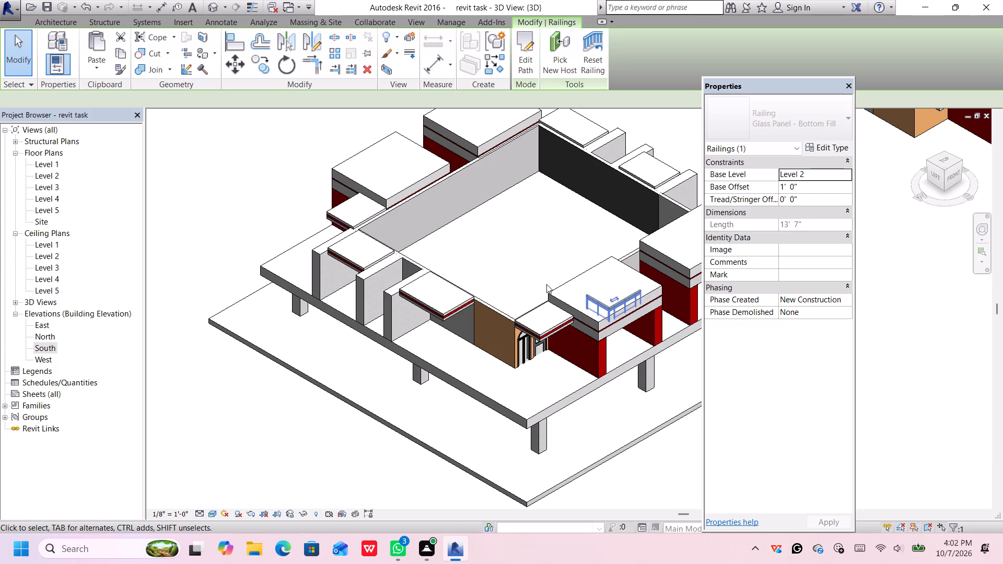
{"action": "key", "text": "Left"}
{"action": "key", "text": "Left"}
{"action": "key", "text": "Left"}
{"action": "key", "text": "Left"}
{"action": "key", "text": "Left"}
{"action": "key", "text": "Left"}
{"action": "key", "text": "Left"}
{"action": "key", "text": "Left"}
{"action": "key", "text": "Left"}
{"action": "key", "text": "Left"}
{"action": "key", "text": "Left"}
{"action": "key", "text": "Left"}
{"action": "key", "text": "Left"}
{"action": "key", "text": "Left"}
{"action": "key", "text": "Left"}
{"action": "key", "text": "Left"}
{"action": "key", "text": "Left"}
{"action": "key", "text": "Left"}
{"action": "key", "text": "Left"}
{"action": "key", "text": "Left"}
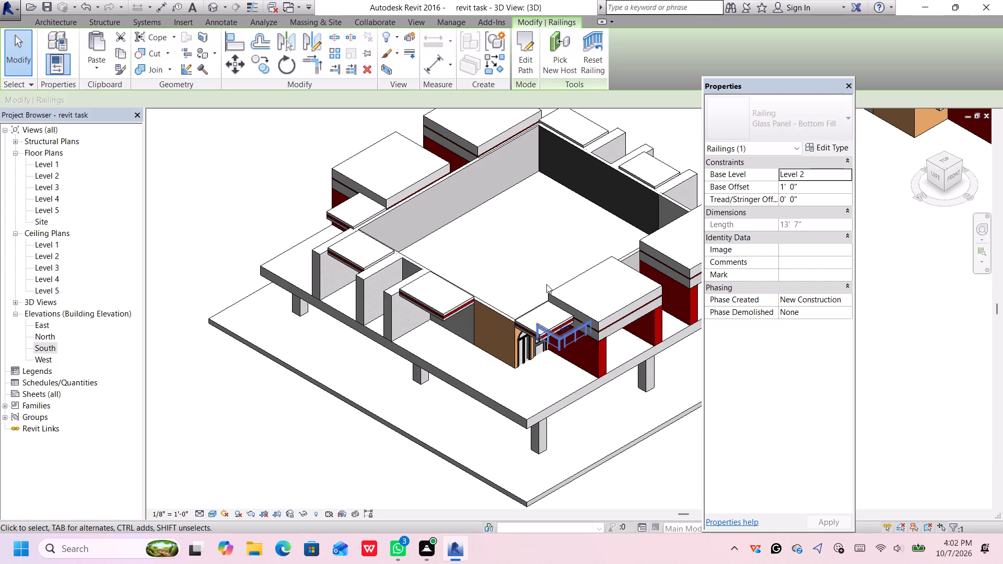
{"action": "key", "text": "Left"}
{"action": "key", "text": "Left"}
{"action": "key", "text": "Left"}
{"action": "key", "text": "Left"}
{"action": "key", "text": "Left"}
{"action": "key", "text": "Left"}
{"action": "key", "text": "Left"}
{"action": "key", "text": "Left"}
{"action": "key", "text": "Left"}
{"action": "key", "text": "Left"}
{"action": "key", "text": "Left"}
{"action": "key", "text": "Left"}
{"action": "key", "text": "Left"}
{"action": "key", "text": "Left"}
{"action": "key", "text": "Left"}
{"action": "key", "text": "Left"}
{"action": "key", "text": "Left"}
{"action": "key", "text": "Left"}
{"action": "key", "text": "Left"}
{"action": "key", "text": "Left"}
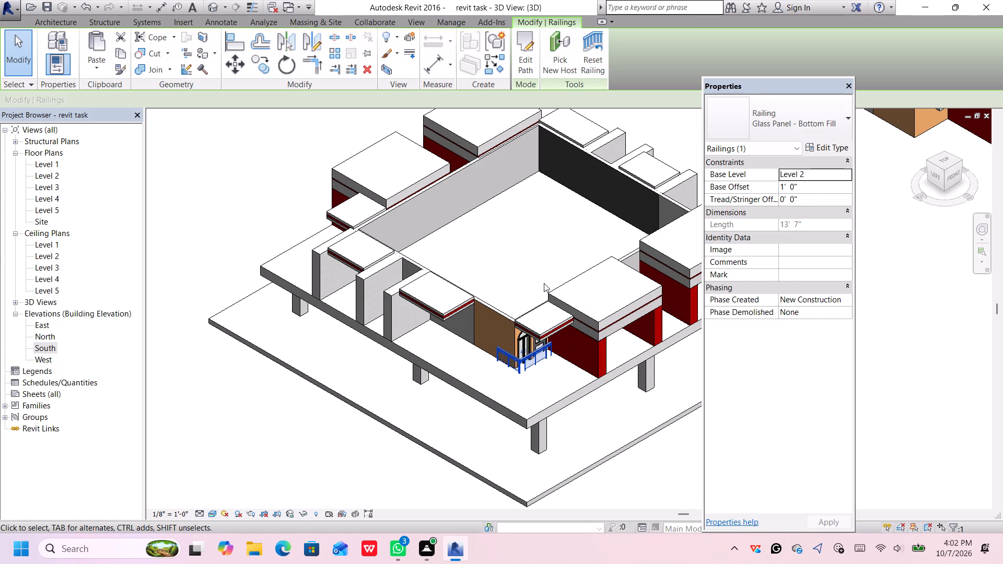
{"action": "key", "text": "Down"}
{"action": "key", "text": "Down"}
{"action": "key", "text": "Down"}
{"action": "key", "text": "Down"}
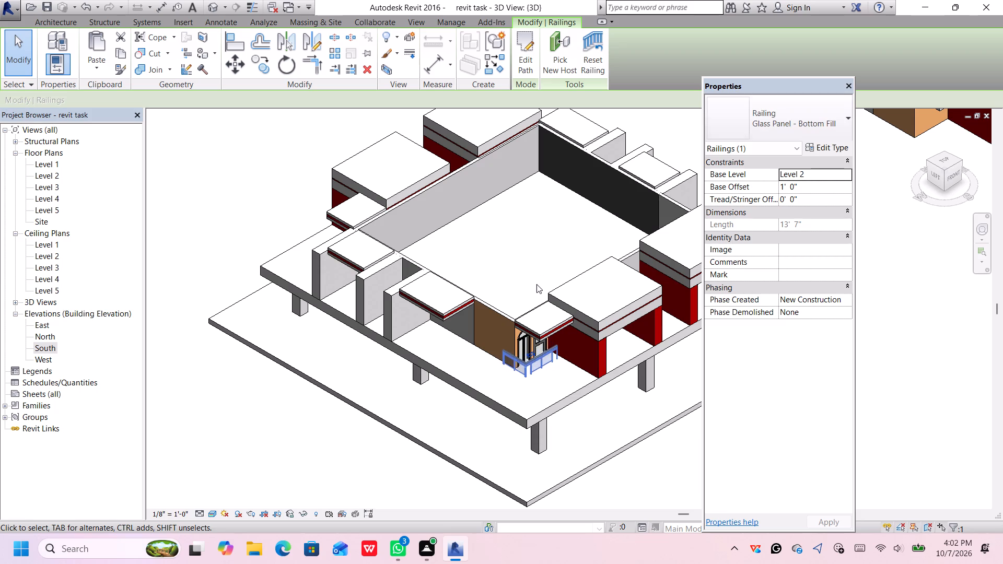
{"action": "key", "text": "Down"}
{"action": "key", "text": "Down"}
{"action": "key", "text": "Down"}
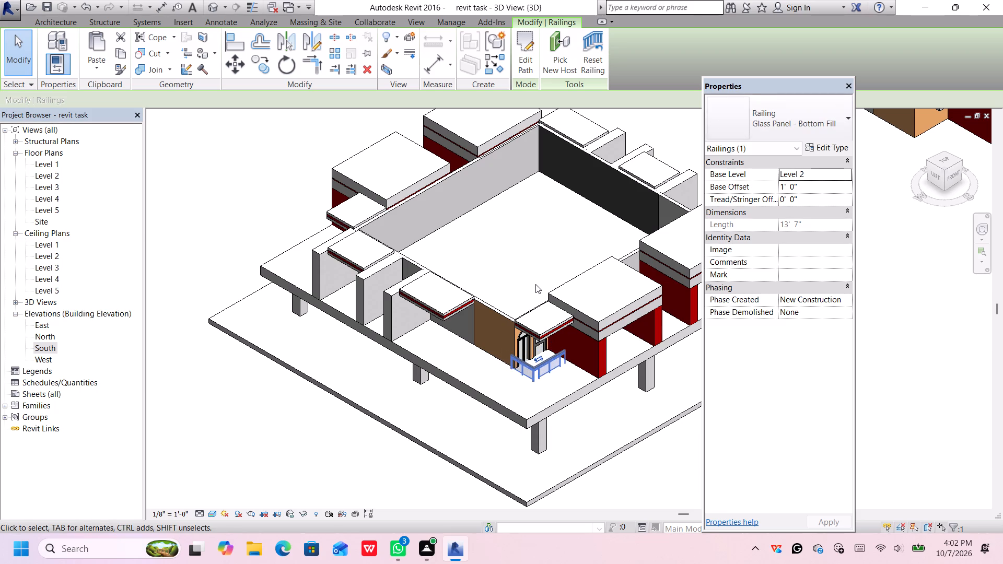
{"action": "key", "text": "Down"}
{"action": "key", "text": "Down"}
{"action": "key", "text": "Right"}
{"action": "key", "text": "Right"}
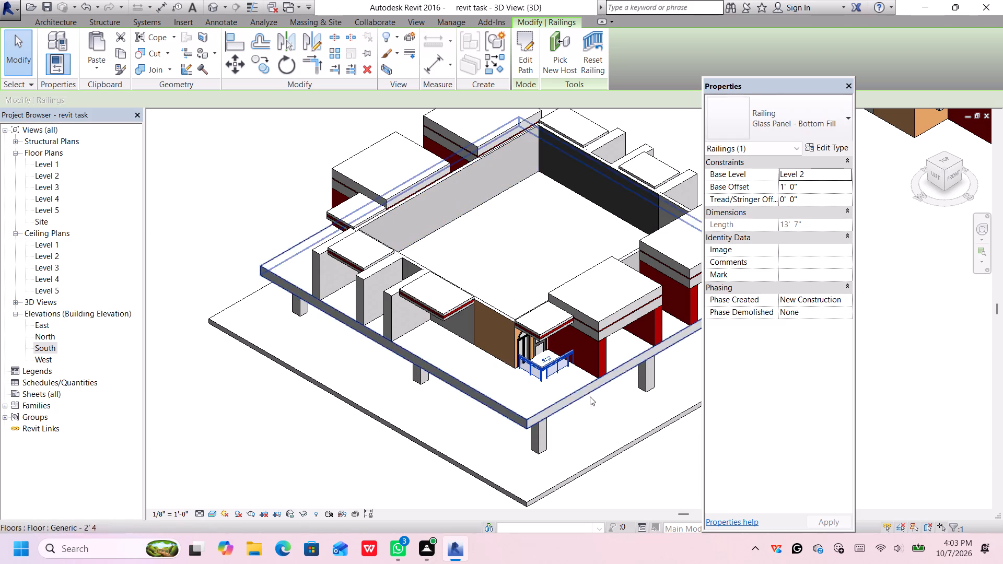
Fine-tune the railing's position so its ends line up with the wall corner by the arched door and the adjacent red wall.
{"action": "scroll", "coordinate": [555, 379], "scroll_direction": "up", "scroll_amount": 13}
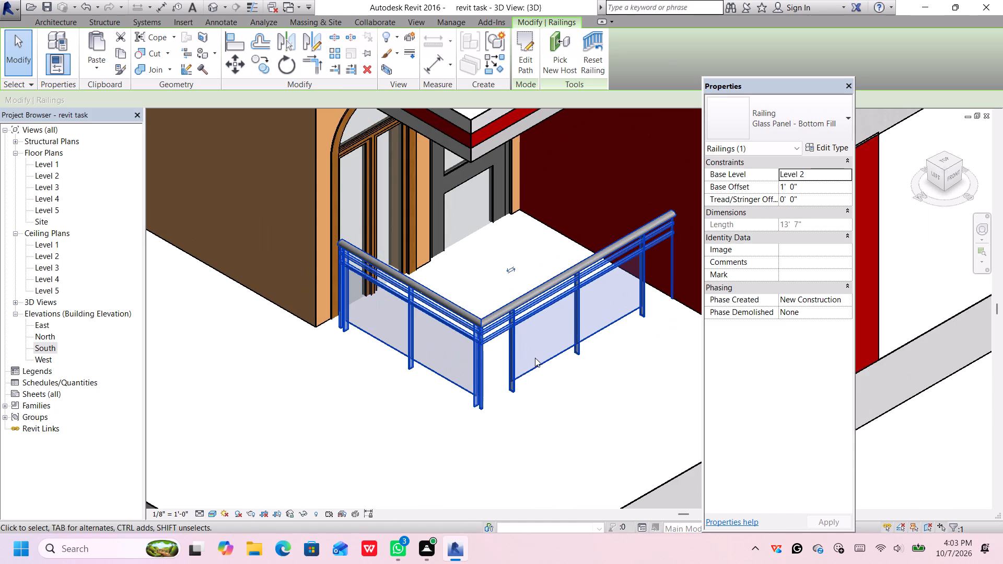
{"action": "scroll", "coordinate": [542, 385], "scroll_direction": "up", "scroll_amount": 1}
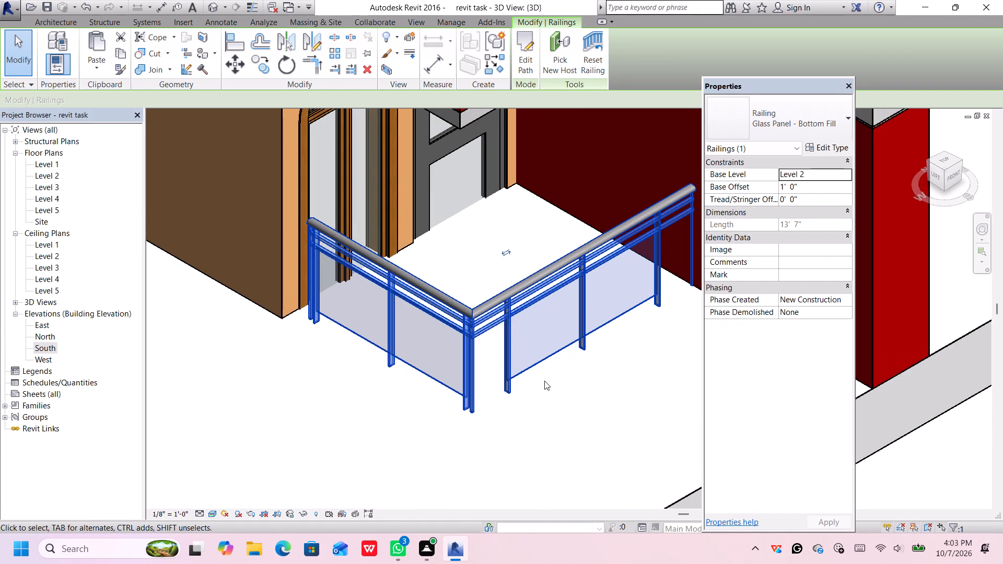
{"action": "key", "text": "Left"}
{"action": "key", "text": "Left"}
{"action": "key", "text": "Left"}
{"action": "key", "text": "Left"}
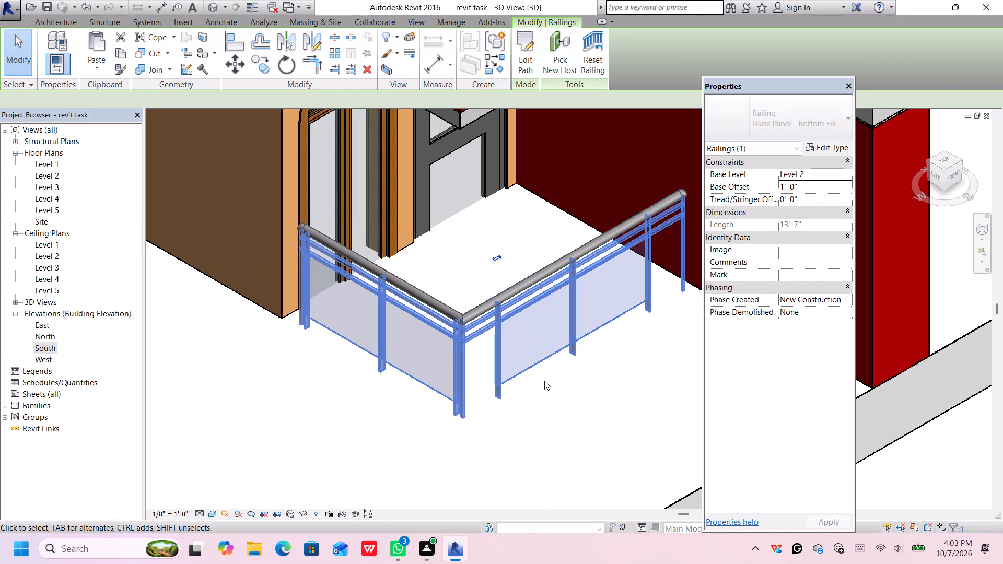
{"action": "key", "text": "Down"}
{"action": "key", "text": "Up"}
{"action": "key", "text": "Up"}
{"action": "key", "text": "Up"}
{"action": "key", "text": "Up"}
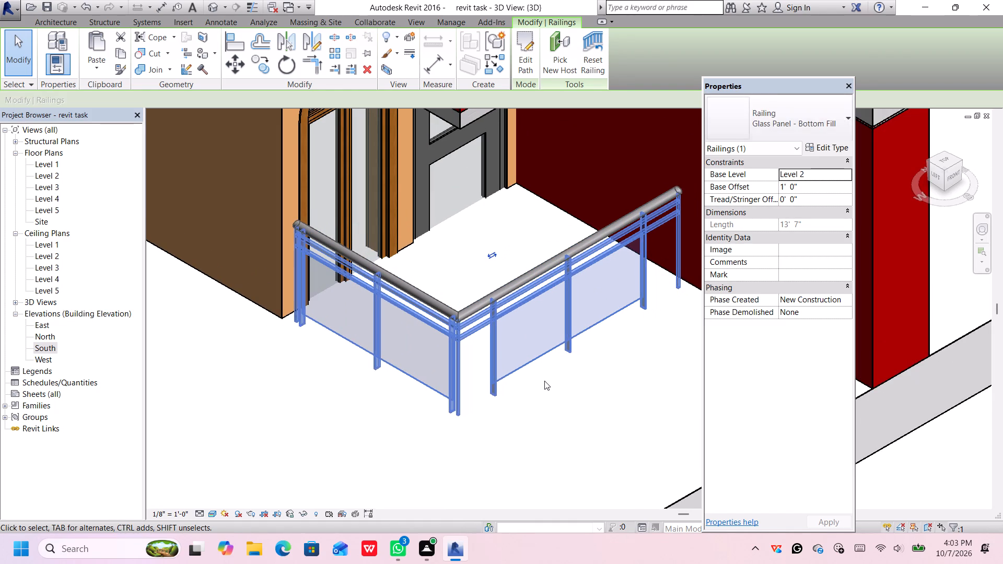
{"action": "key", "text": "Up"}
{"action": "key", "text": "Up"}
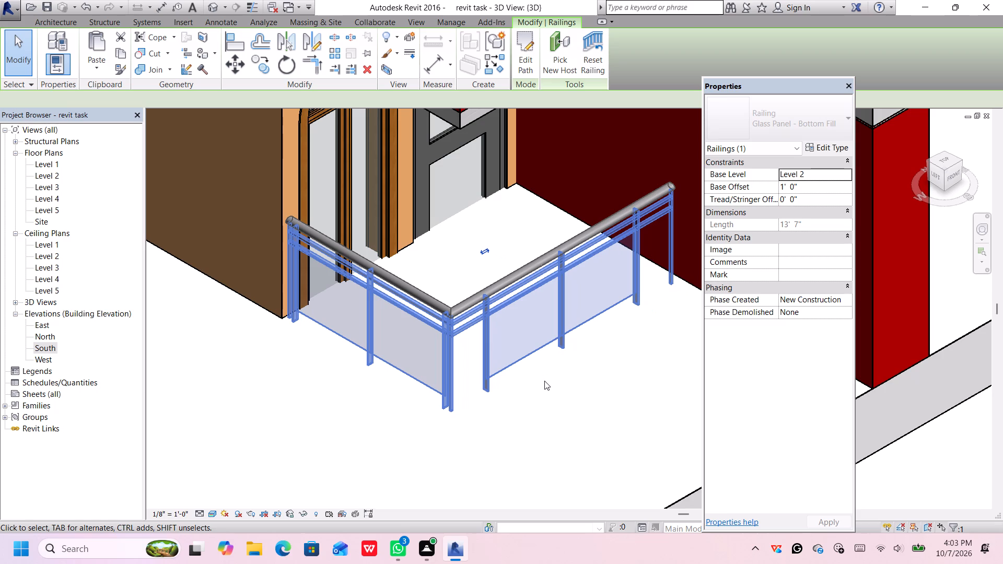
{"action": "key", "text": "Up"}
{"action": "key", "text": "Up"}
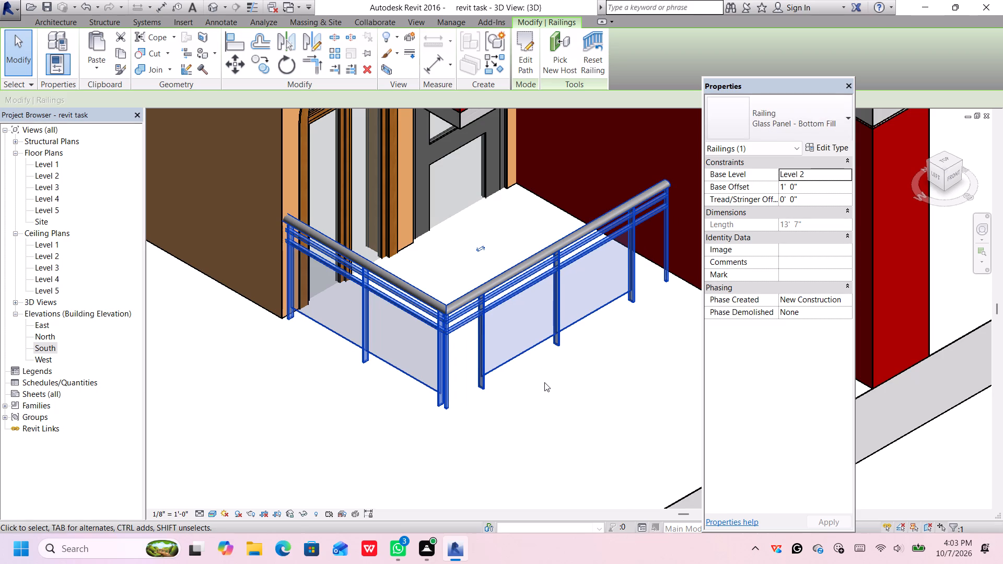
{"action": "key", "text": "Right"}
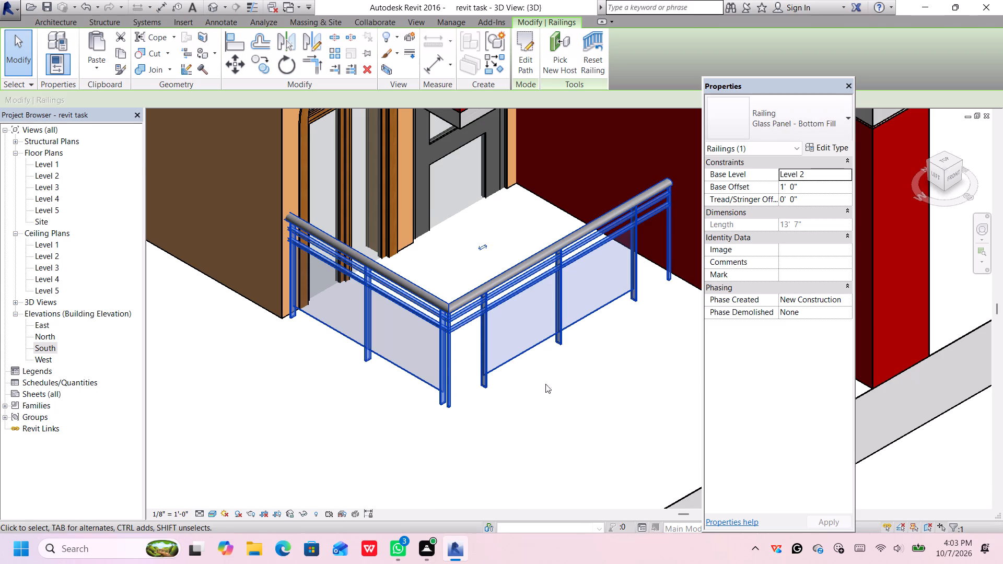
{"action": "scroll", "coordinate": [550, 373], "scroll_direction": "down", "scroll_amount": 6}
{"action": "middle_click_drag", "start_coordinate": [595, 457], "coordinate": [461, 266]}
{"action": "scroll", "coordinate": [562, 420], "scroll_direction": "down", "scroll_amount": 1}
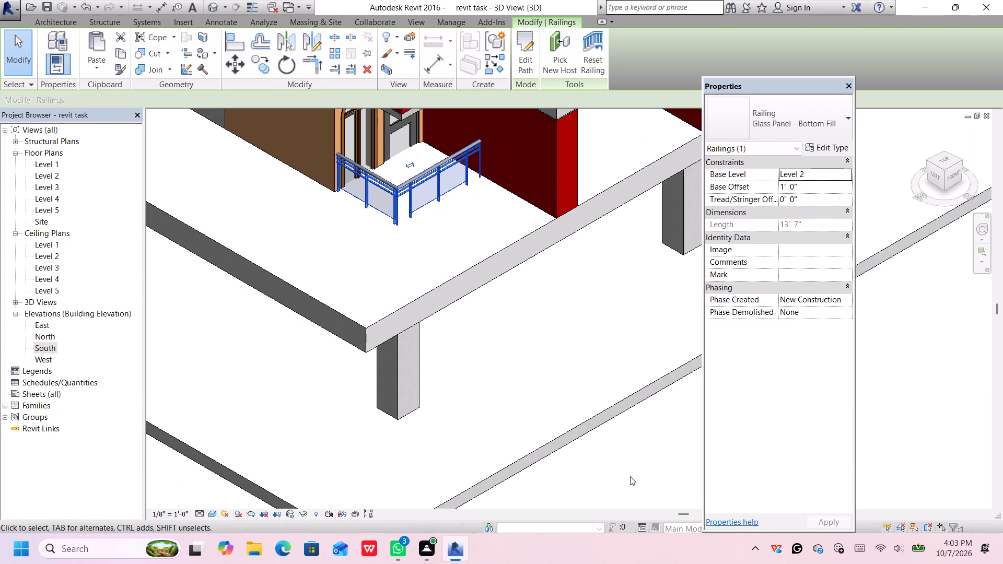
{"action": "left_click", "coordinate": [634, 468]}
Start a new railing path for the front opening between the red walls beside the railed canopy area.
{"action": "scroll", "coordinate": [602, 359], "scroll_direction": "down", "scroll_amount": 2}
{"action": "middle_click_drag", "start_coordinate": [607, 347], "coordinate": [477, 441]}
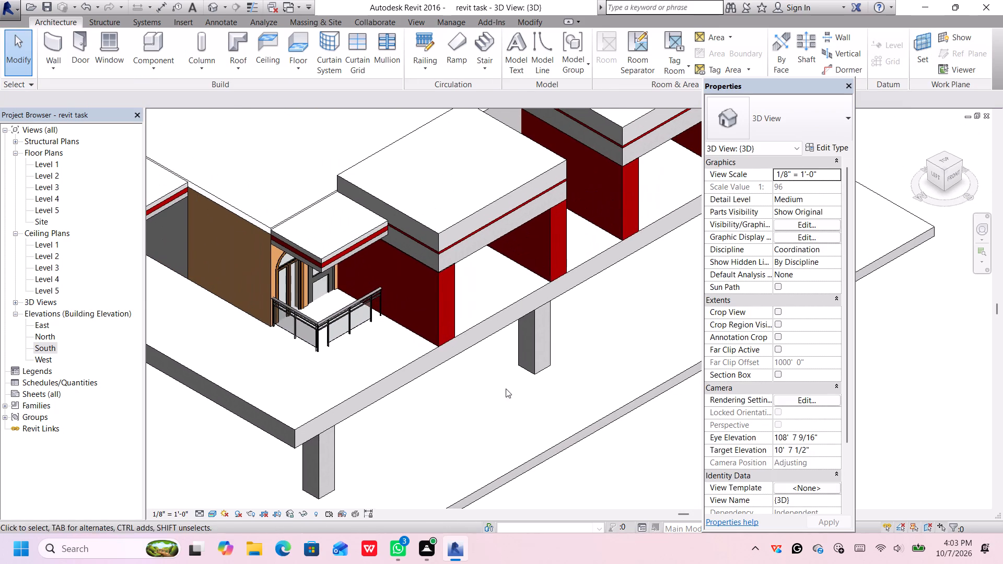
{"action": "scroll", "coordinate": [514, 298], "scroll_direction": "up", "scroll_amount": 1}
{"action": "middle_click_drag", "start_coordinate": [515, 289], "coordinate": [518, 339]}
{"action": "scroll", "coordinate": [499, 339], "scroll_direction": "up", "scroll_amount": 2}
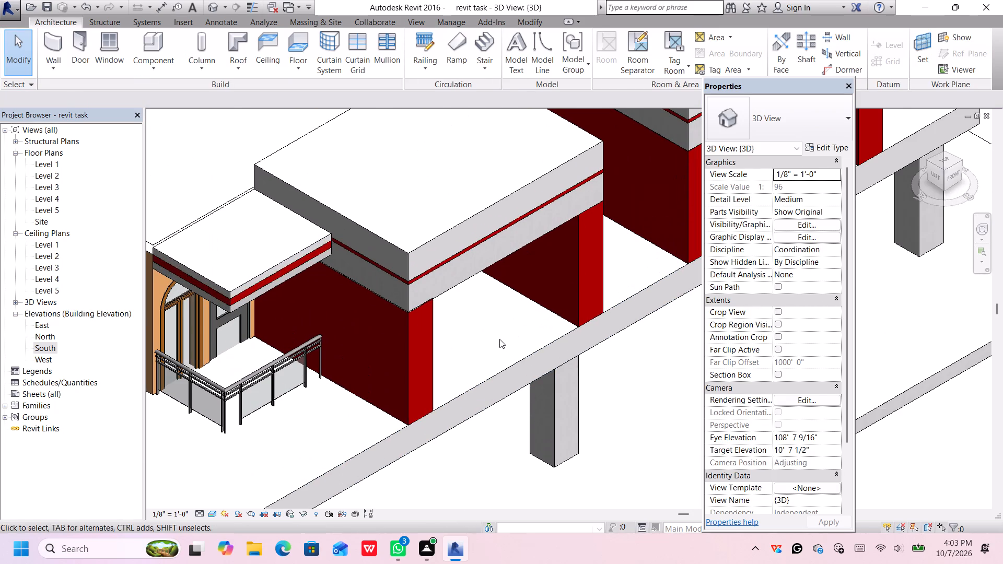
{"action": "left_click", "coordinate": [423, 41]}
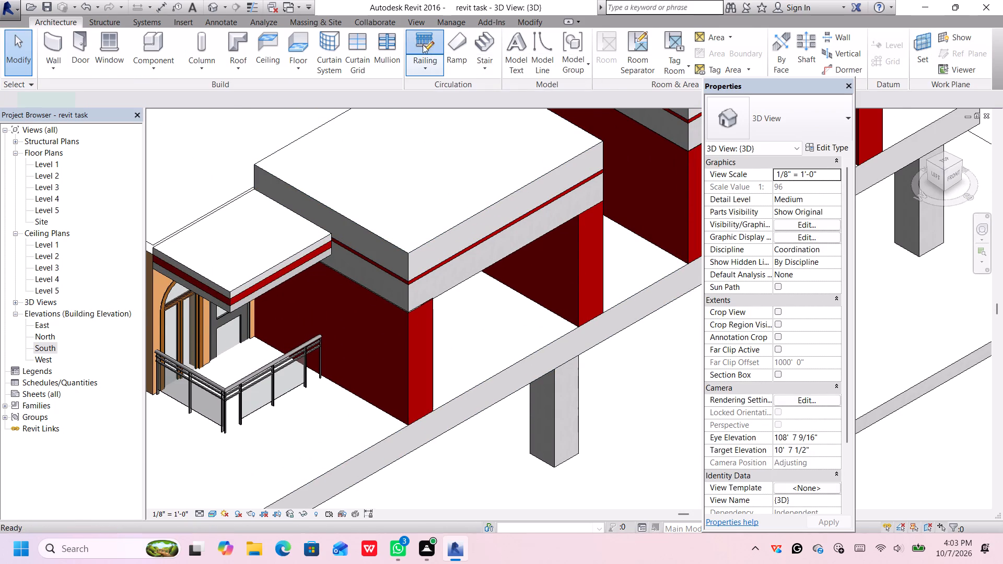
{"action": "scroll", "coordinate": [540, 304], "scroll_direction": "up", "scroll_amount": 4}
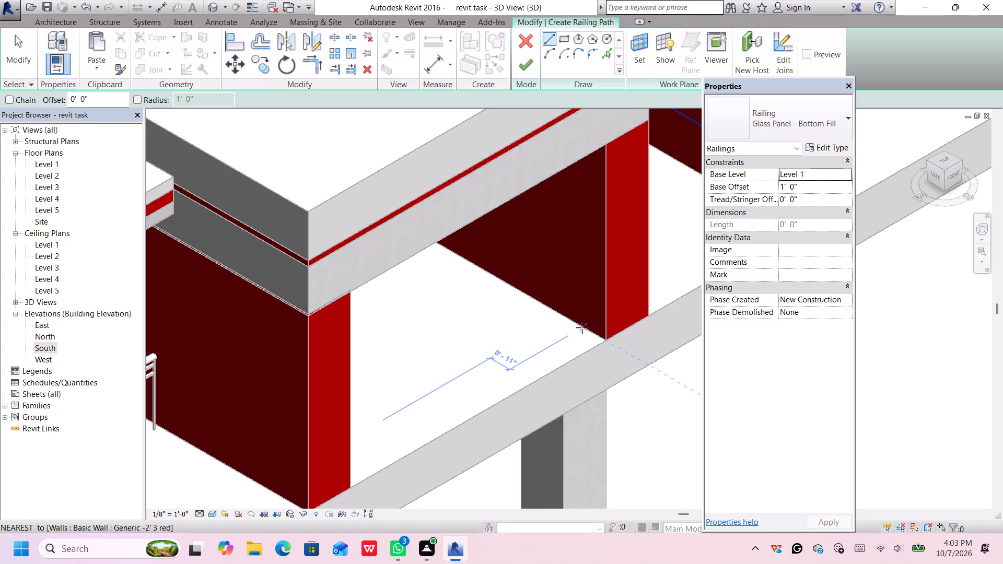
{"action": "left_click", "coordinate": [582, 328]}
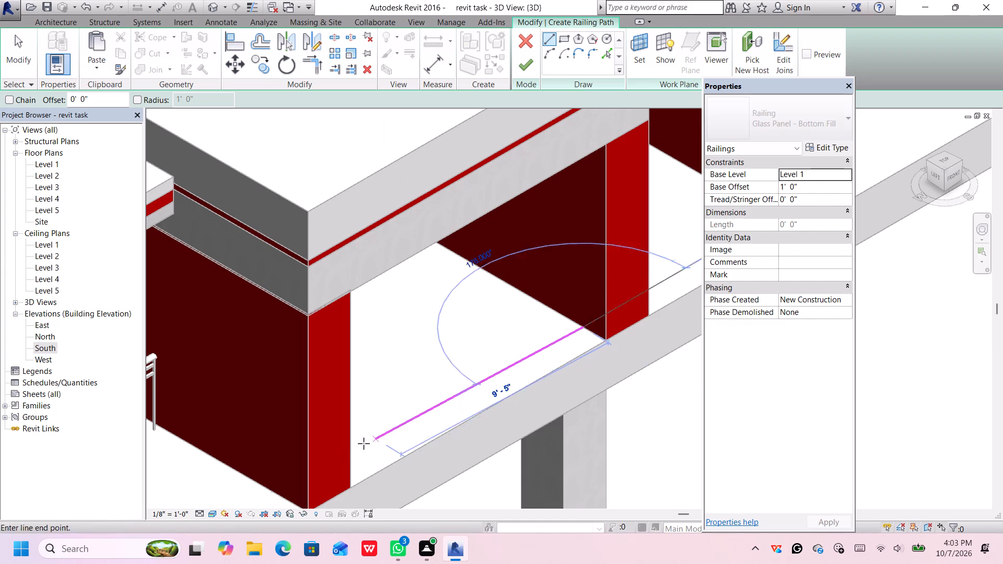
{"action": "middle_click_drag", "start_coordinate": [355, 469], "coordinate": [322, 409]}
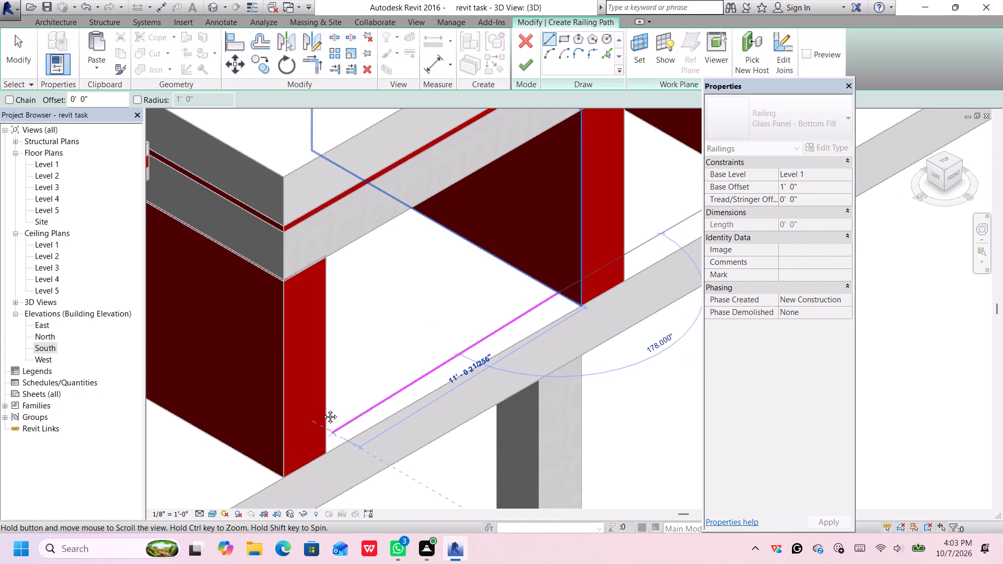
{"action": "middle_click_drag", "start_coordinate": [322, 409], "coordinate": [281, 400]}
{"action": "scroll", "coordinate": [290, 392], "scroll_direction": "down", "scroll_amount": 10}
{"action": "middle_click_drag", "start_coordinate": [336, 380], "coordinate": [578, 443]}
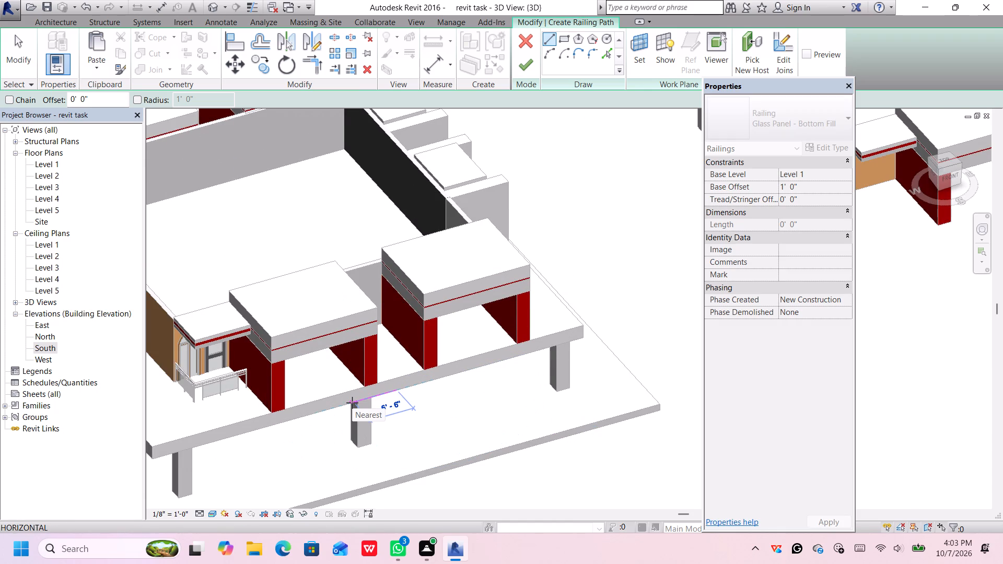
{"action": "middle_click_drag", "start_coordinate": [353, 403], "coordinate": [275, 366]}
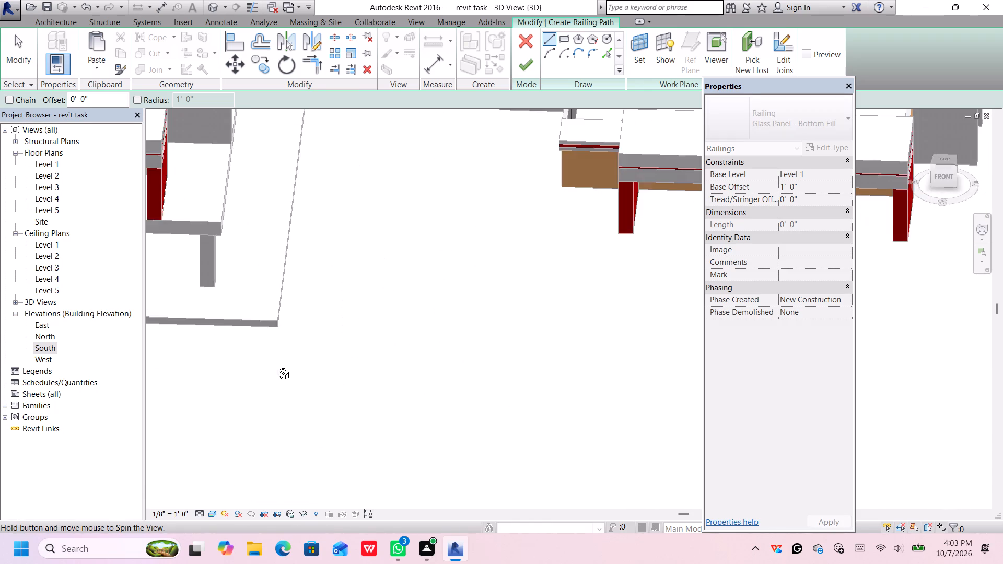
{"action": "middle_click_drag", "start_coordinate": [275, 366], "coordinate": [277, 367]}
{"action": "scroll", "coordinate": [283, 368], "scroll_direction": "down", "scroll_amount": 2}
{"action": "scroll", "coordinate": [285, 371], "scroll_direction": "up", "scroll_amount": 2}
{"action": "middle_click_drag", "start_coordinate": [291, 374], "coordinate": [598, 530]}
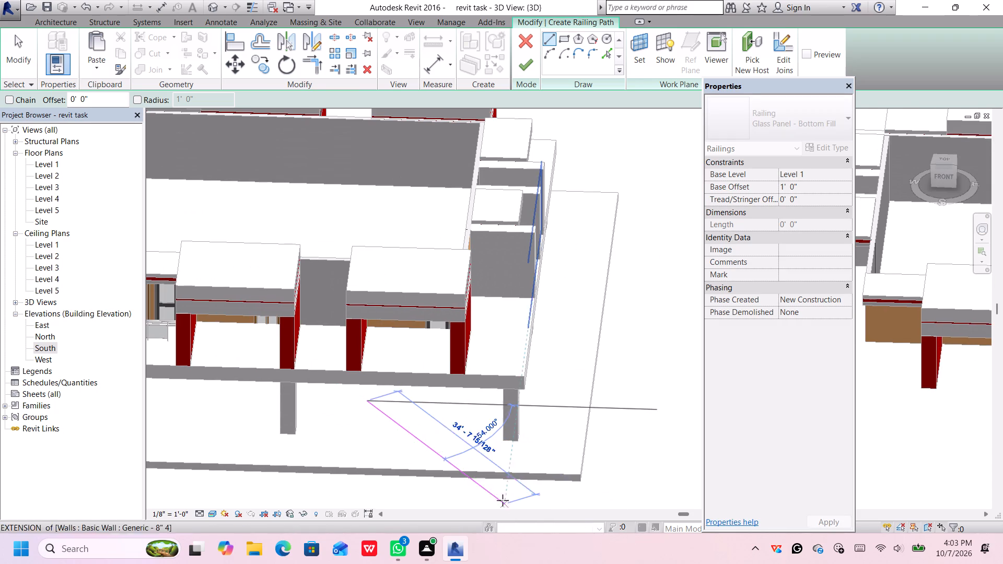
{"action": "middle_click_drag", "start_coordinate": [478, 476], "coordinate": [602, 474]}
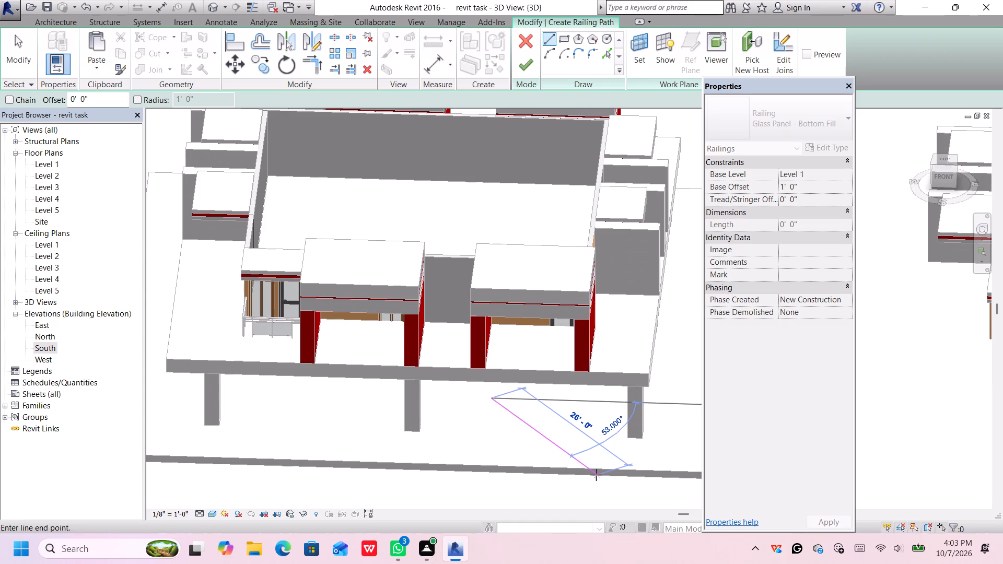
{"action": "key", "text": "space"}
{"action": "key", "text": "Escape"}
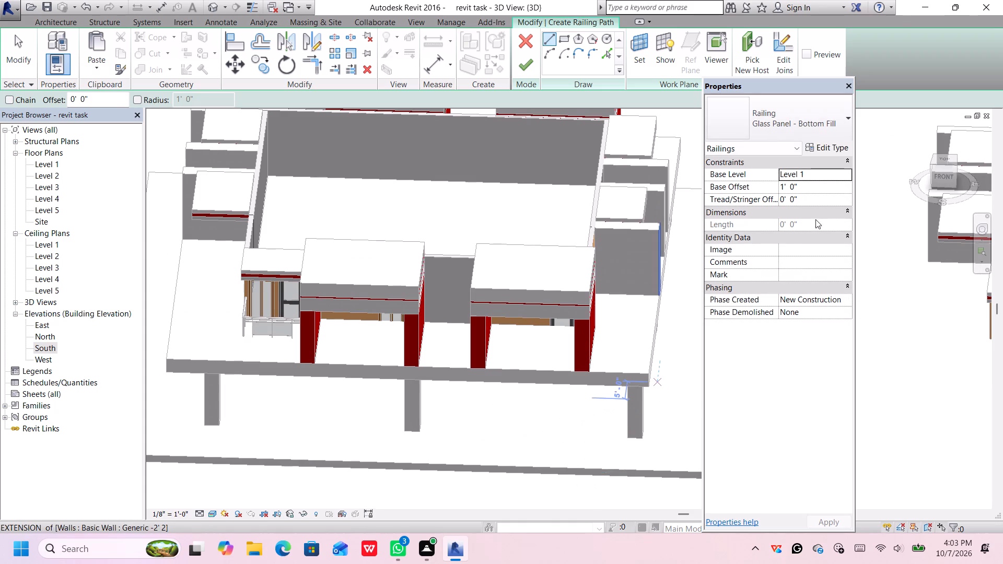
Set the new railing's base level to Level 2.
{"action": "left_click", "coordinate": [837, 175]}
{"action": "left_click", "coordinate": [844, 177]}
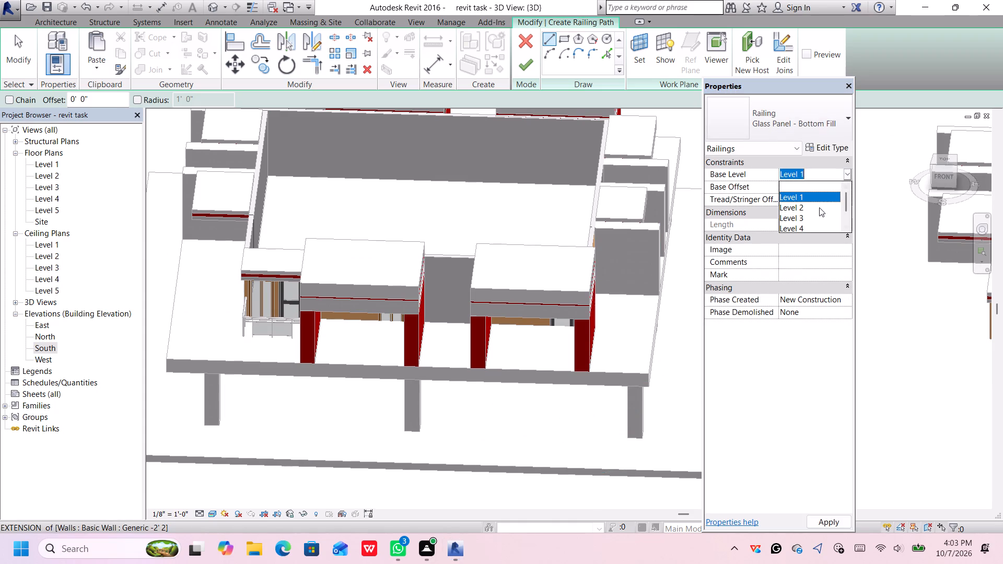
{"action": "left_click", "coordinate": [819, 208]}
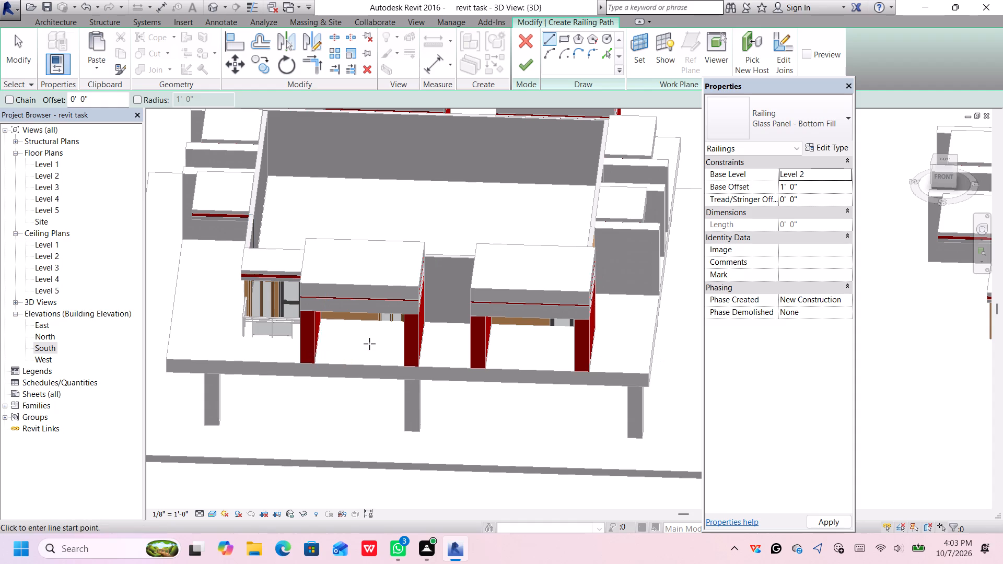
Sketch a straight railing path about 15' 4" long across the front opening, ending at the farther red wall.
{"action": "scroll", "coordinate": [374, 352], "scroll_direction": "up", "scroll_amount": 5}
{"action": "scroll", "coordinate": [290, 350], "scroll_direction": "up", "scroll_amount": 4}
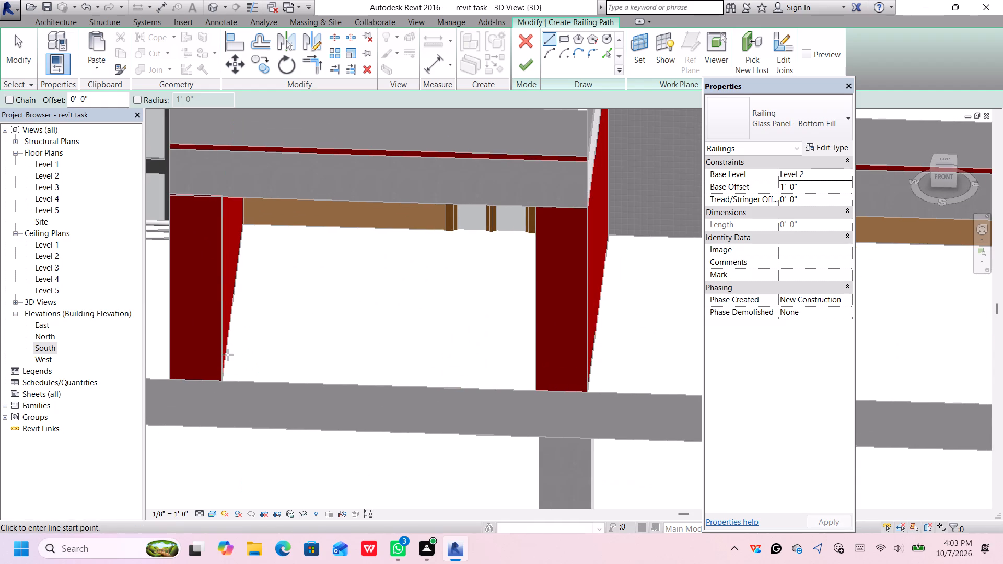
{"action": "scroll", "coordinate": [228, 369], "scroll_direction": "up", "scroll_amount": 6}
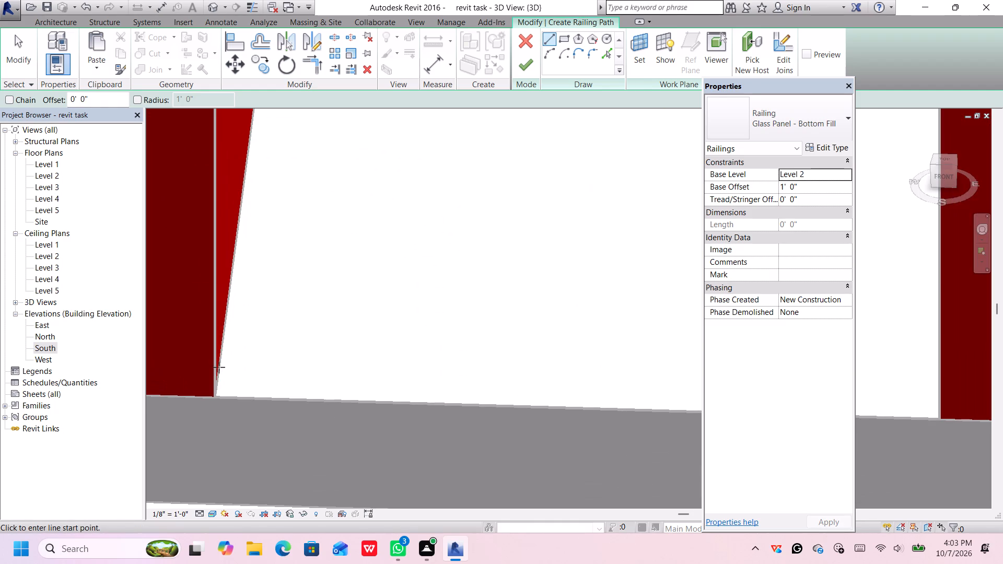
{"action": "left_click", "coordinate": [219, 360]}
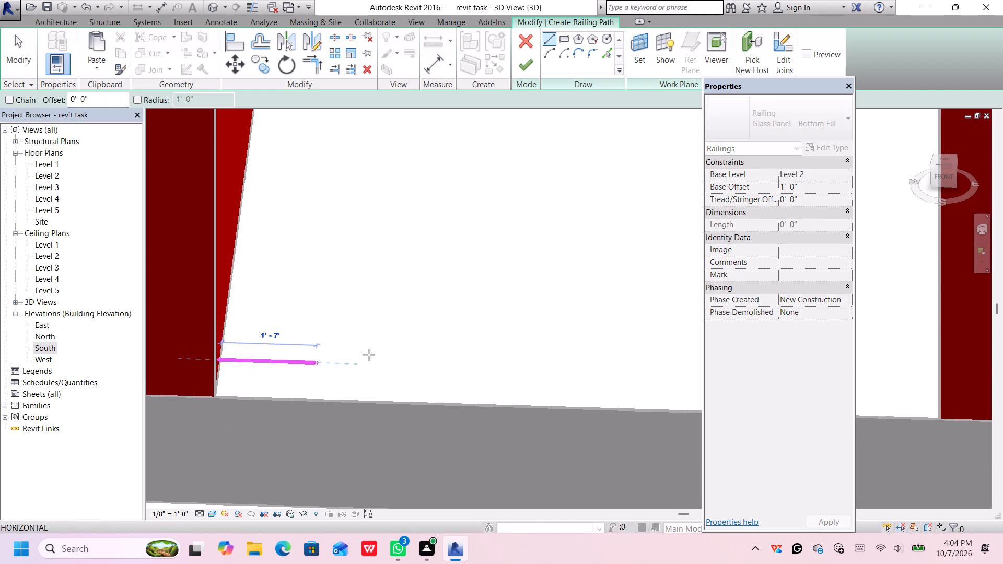
{"action": "scroll", "coordinate": [470, 360], "scroll_direction": "down", "scroll_amount": 2}
{"action": "middle_click_drag", "start_coordinate": [516, 371], "coordinate": [277, 308]}
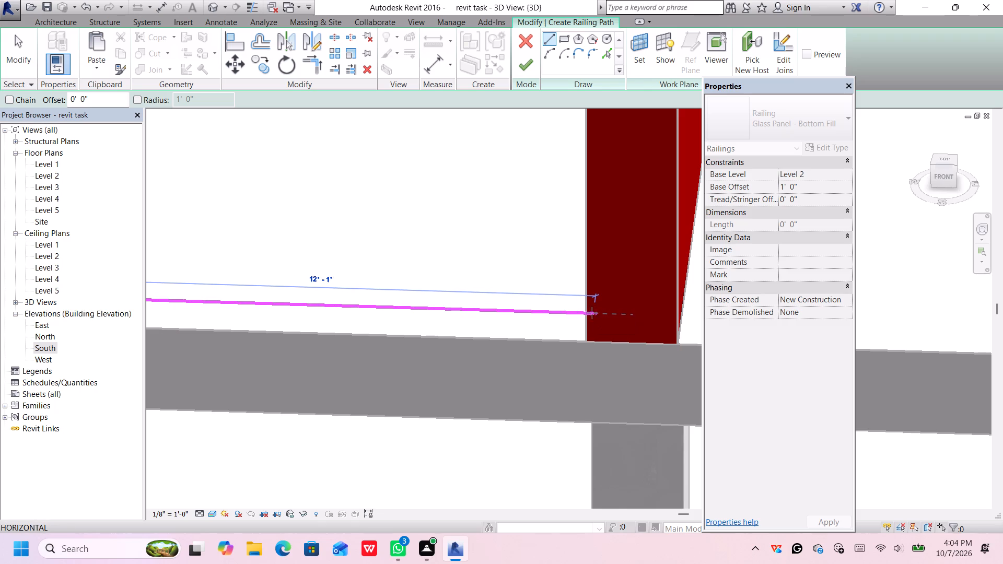
{"action": "middle_click_drag", "start_coordinate": [533, 303], "coordinate": [532, 303]}
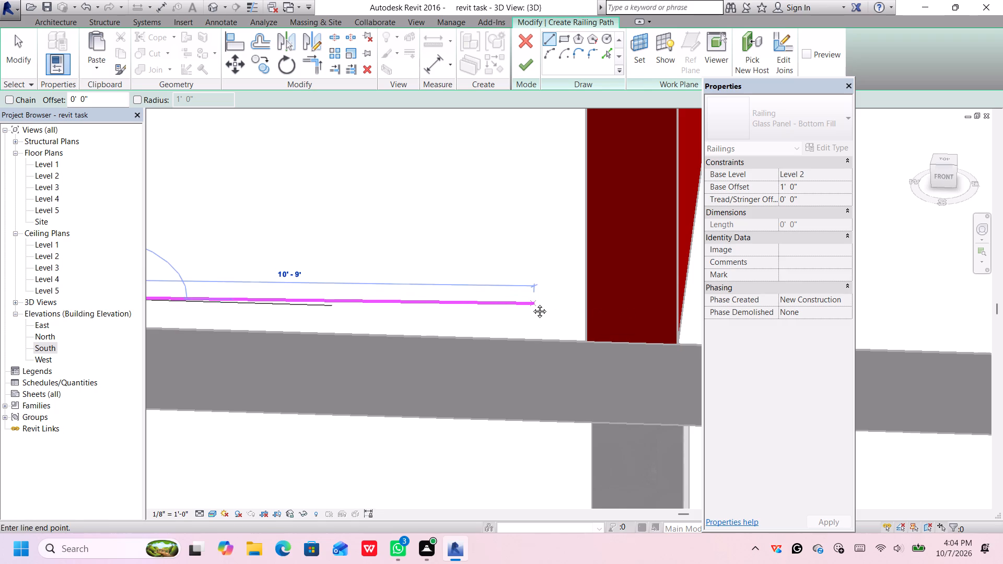
{"action": "middle_click_drag", "start_coordinate": [532, 303], "coordinate": [553, 313]}
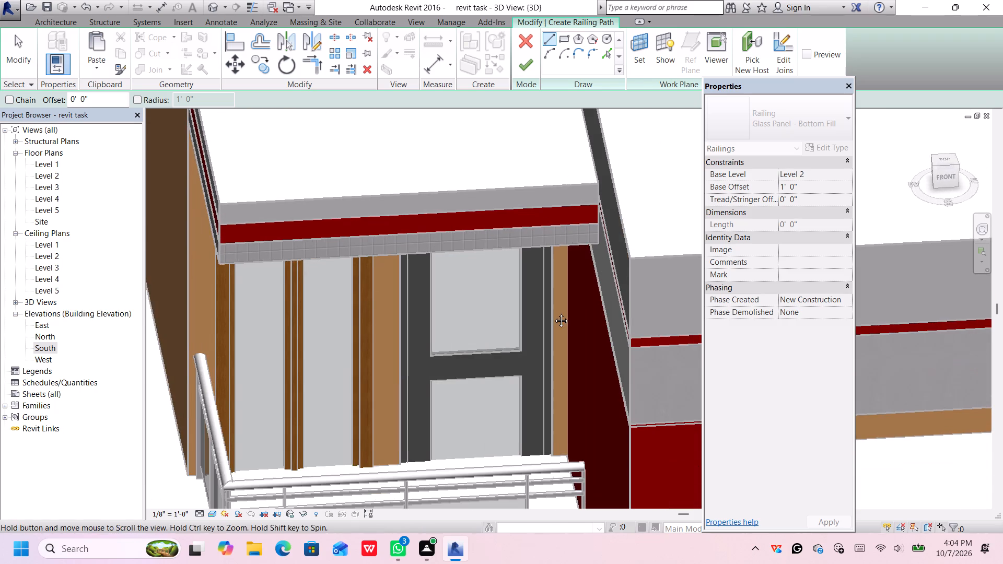
{"action": "middle_click_drag", "start_coordinate": [553, 313], "coordinate": [550, 318]}
{"action": "scroll", "coordinate": [561, 328], "scroll_direction": "down", "scroll_amount": 7}
{"action": "middle_click_drag", "start_coordinate": [570, 330], "coordinate": [519, 281]}
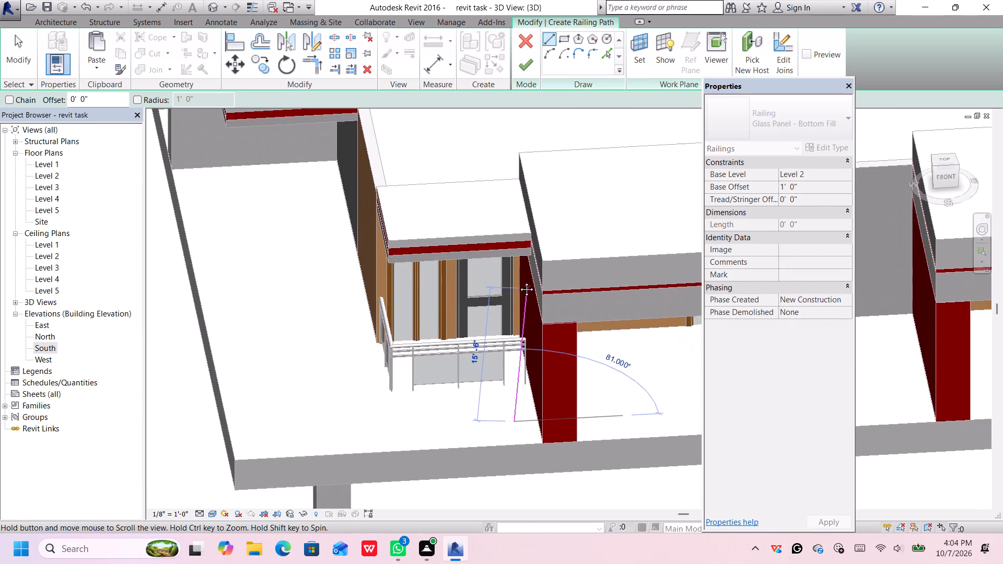
{"action": "middle_click_drag", "start_coordinate": [519, 281], "coordinate": [465, 273]}
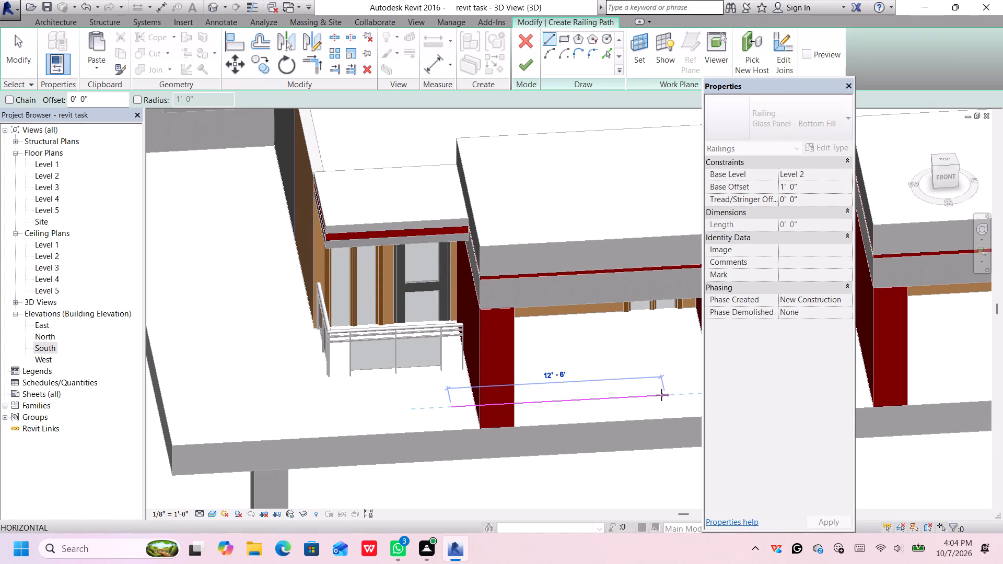
{"action": "middle_click_drag", "start_coordinate": [659, 395], "coordinate": [468, 316]}
{"action": "scroll", "coordinate": [524, 331], "scroll_direction": "up", "scroll_amount": 2}
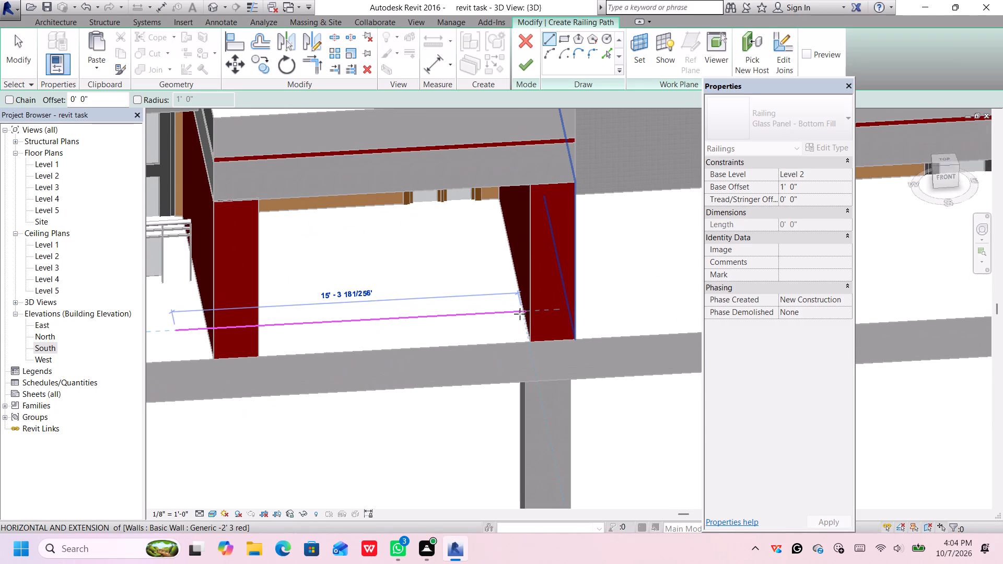
{"action": "scroll", "coordinate": [520, 314], "scroll_direction": "up", "scroll_amount": 1}
{"action": "left_click", "coordinate": [525, 310]}
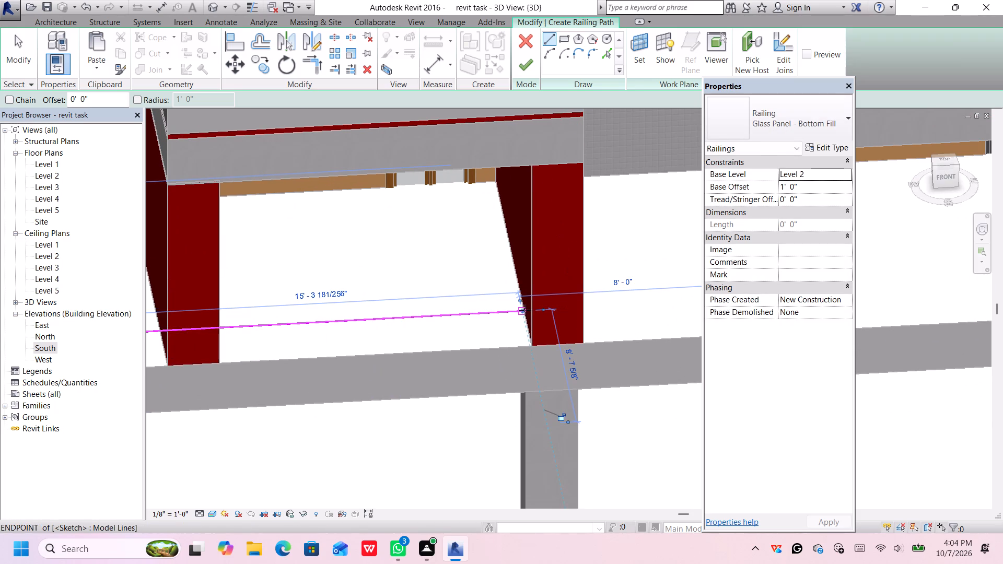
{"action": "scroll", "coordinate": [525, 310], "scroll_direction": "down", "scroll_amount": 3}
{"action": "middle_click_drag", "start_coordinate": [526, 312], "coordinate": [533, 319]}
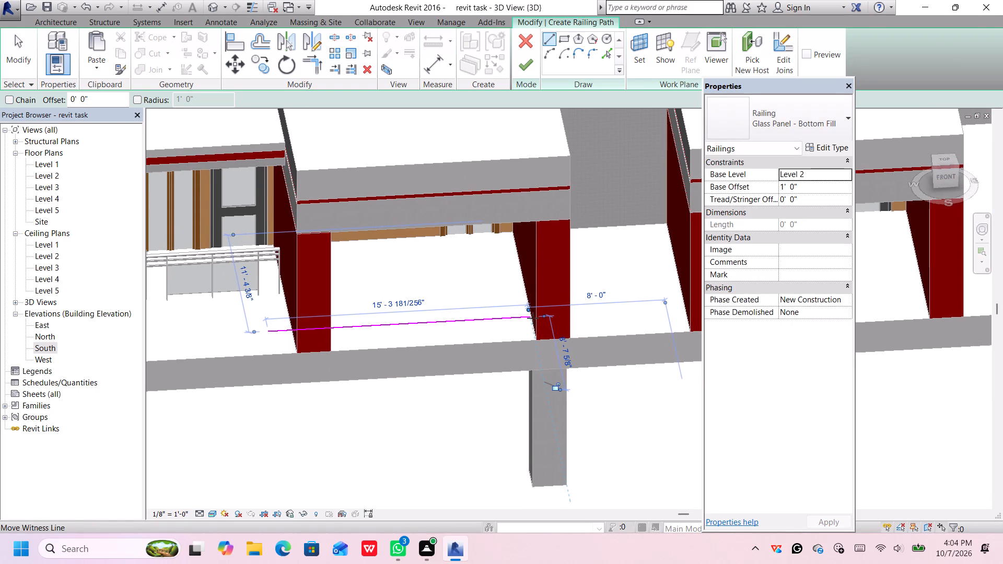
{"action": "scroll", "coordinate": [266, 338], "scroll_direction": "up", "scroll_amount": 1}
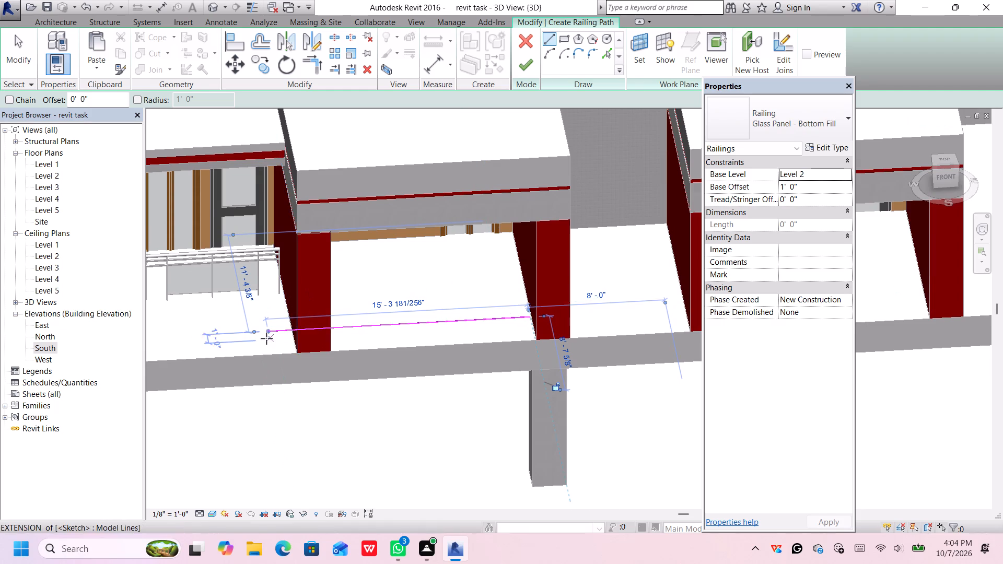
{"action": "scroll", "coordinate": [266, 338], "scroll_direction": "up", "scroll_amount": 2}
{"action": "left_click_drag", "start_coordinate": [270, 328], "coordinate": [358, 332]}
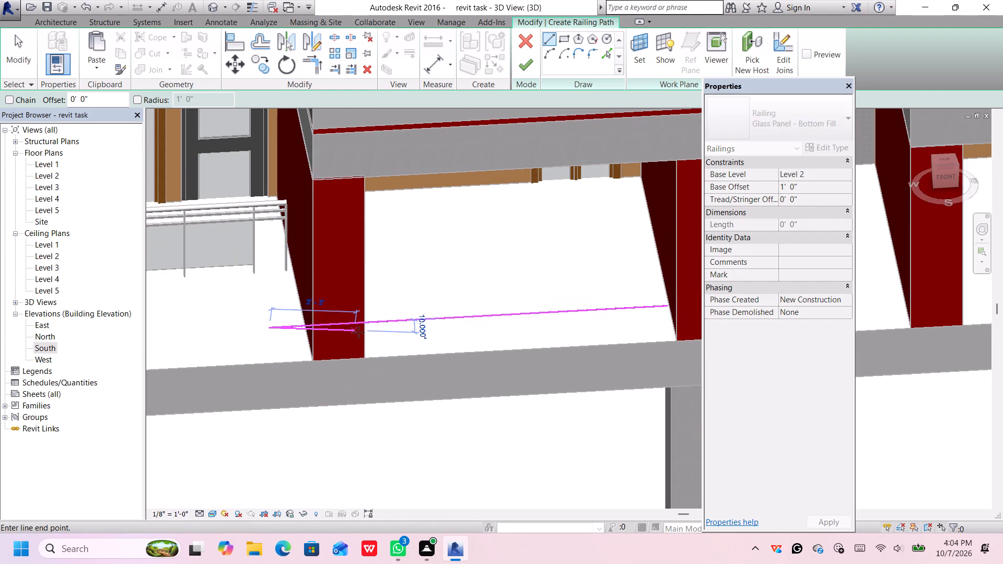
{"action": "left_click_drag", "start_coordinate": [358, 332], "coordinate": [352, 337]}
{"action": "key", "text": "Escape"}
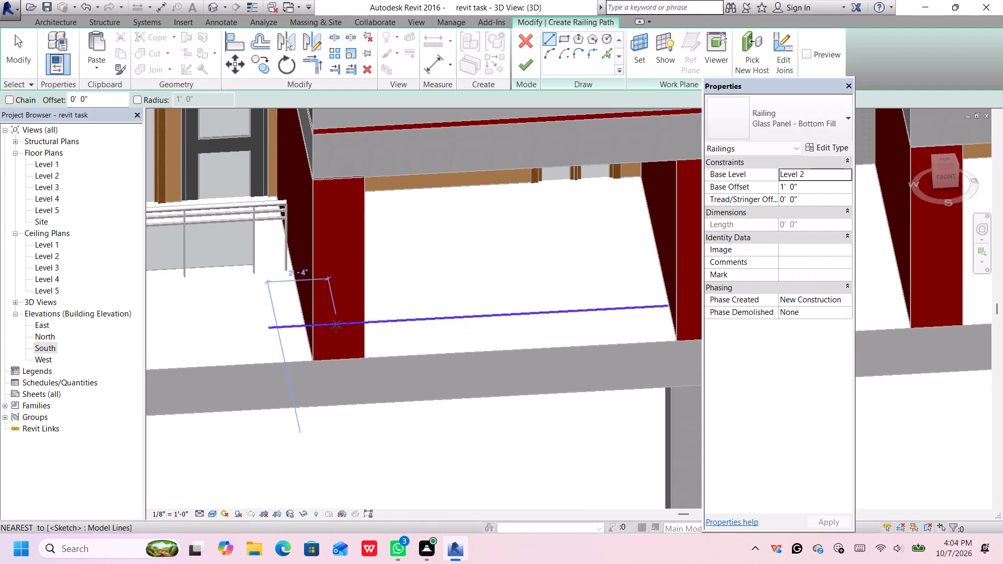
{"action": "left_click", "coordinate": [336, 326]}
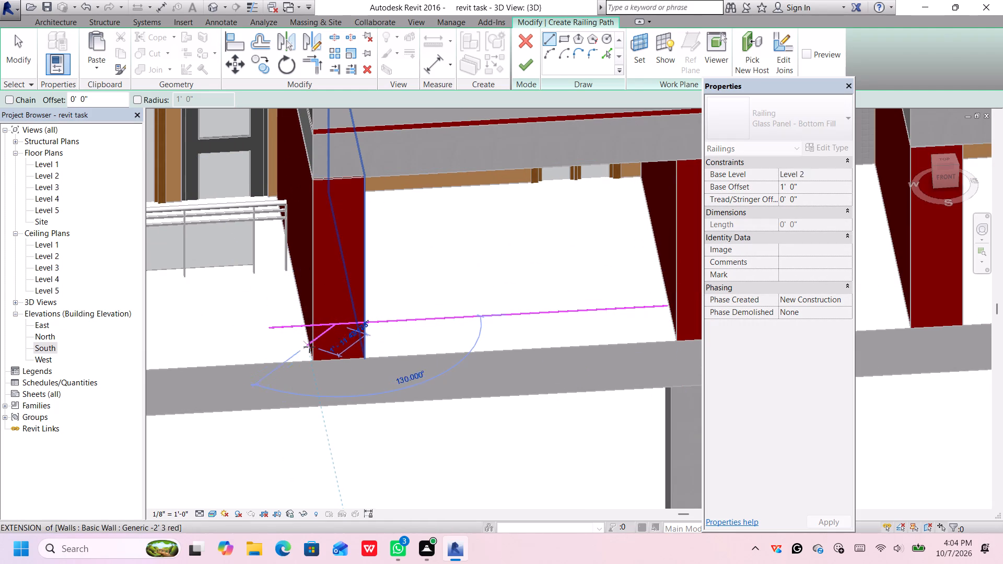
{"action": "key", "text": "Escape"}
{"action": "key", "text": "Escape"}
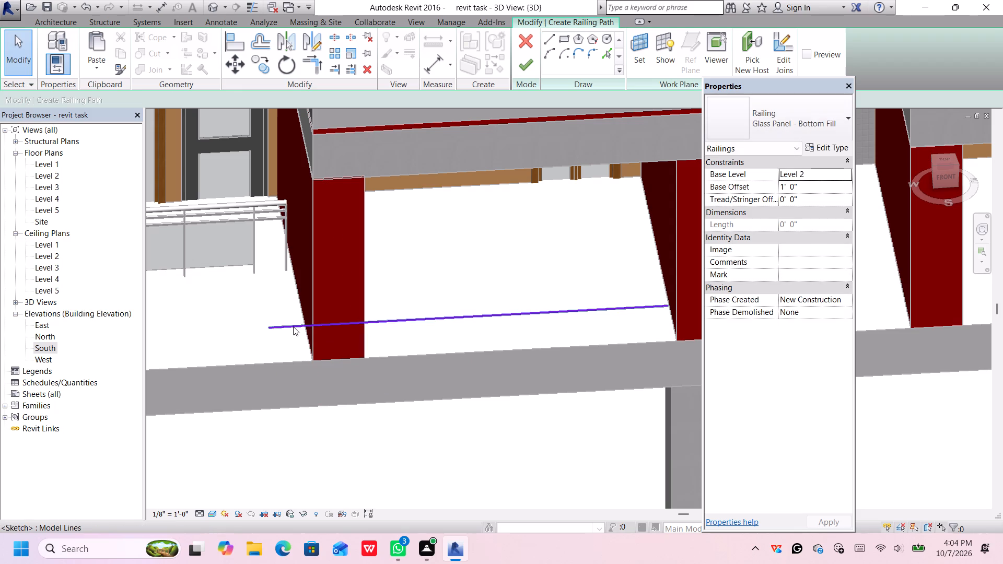
Shorten the path line to 12' 0" from its end near the railed canopy and finish the railing.
{"action": "left_click", "coordinate": [292, 324]}
{"action": "left_click_drag", "start_coordinate": [268, 328], "coordinate": [276, 328]}
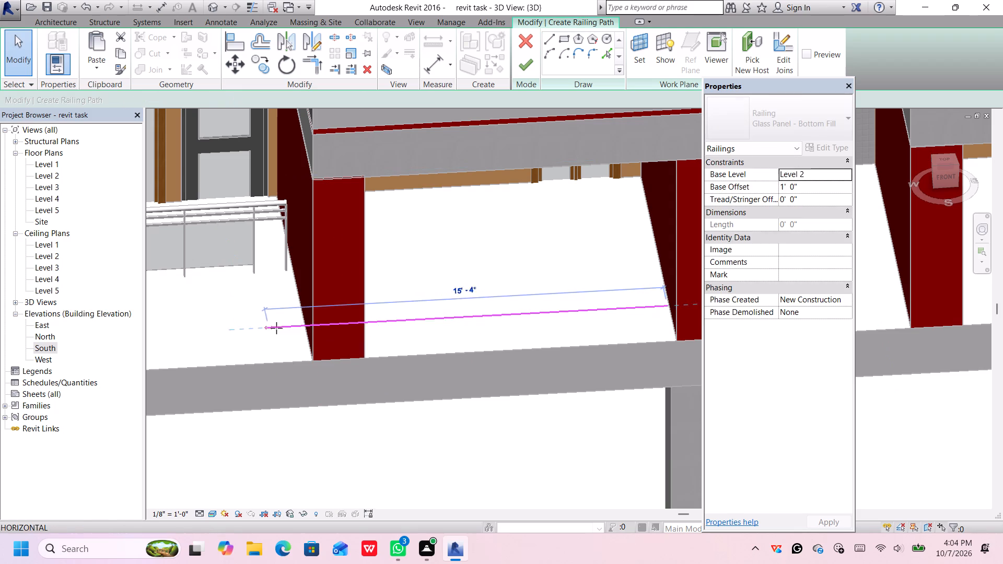
{"action": "left_click_drag", "start_coordinate": [276, 328], "coordinate": [356, 327]}
{"action": "scroll", "coordinate": [438, 328], "scroll_direction": "up", "scroll_amount": 1}
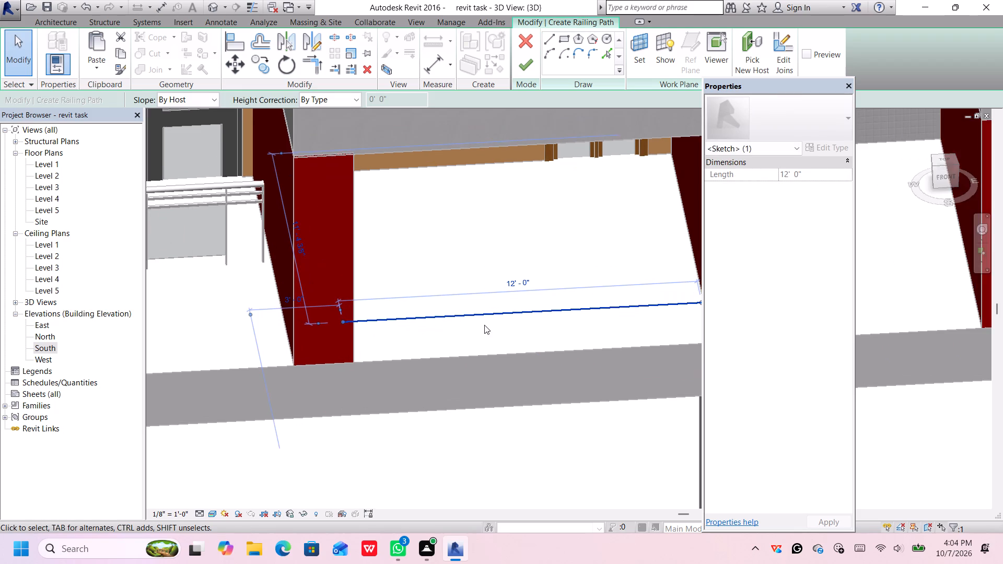
{"action": "scroll", "coordinate": [484, 325], "scroll_direction": "up", "scroll_amount": 1}
{"action": "scroll", "coordinate": [500, 324], "scroll_direction": "down", "scroll_amount": 4}
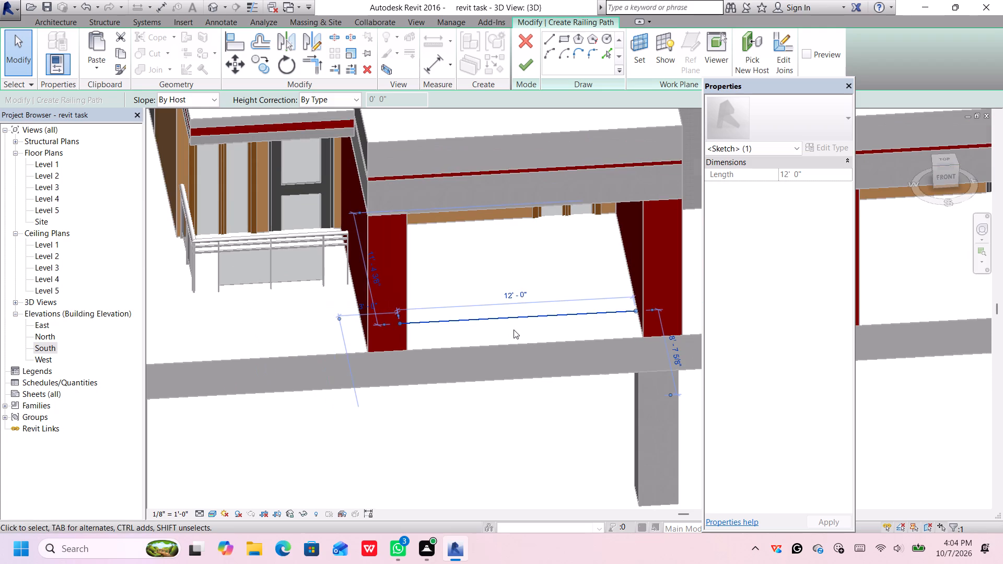
{"action": "scroll", "coordinate": [519, 331], "scroll_direction": "up", "scroll_amount": 1}
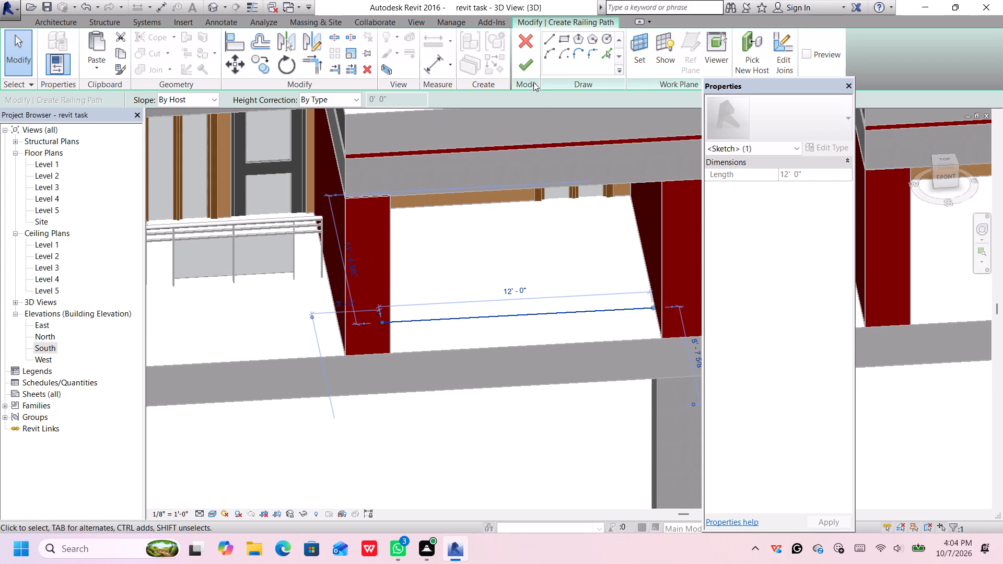
{"action": "left_click", "coordinate": [528, 62]}
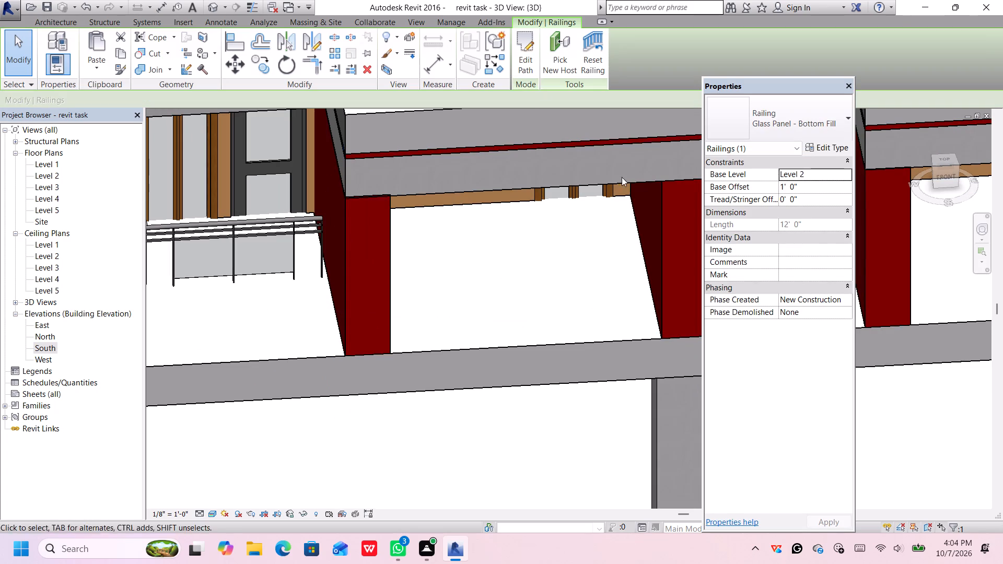
Move the new glass railing forward from above the canopy roof to the front of the opening between the red walls.
{"action": "scroll", "coordinate": [804, 128], "scroll_direction": "down", "scroll_amount": 2}
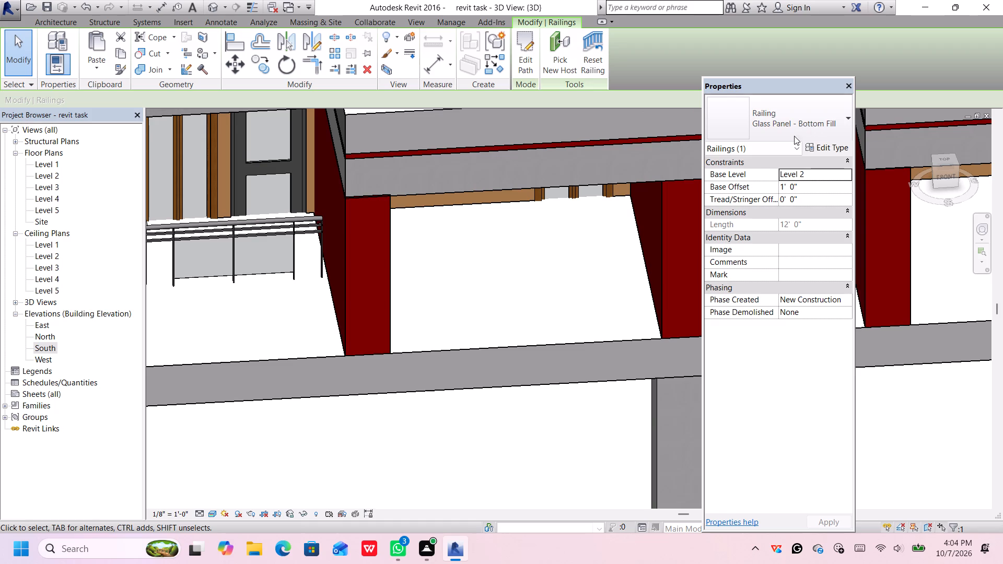
{"action": "scroll", "coordinate": [794, 136], "scroll_direction": "down", "scroll_amount": 3}
{"action": "scroll", "coordinate": [634, 293], "scroll_direction": "down", "scroll_amount": 4}
{"action": "middle_click_drag", "start_coordinate": [624, 334], "coordinate": [600, 299]}
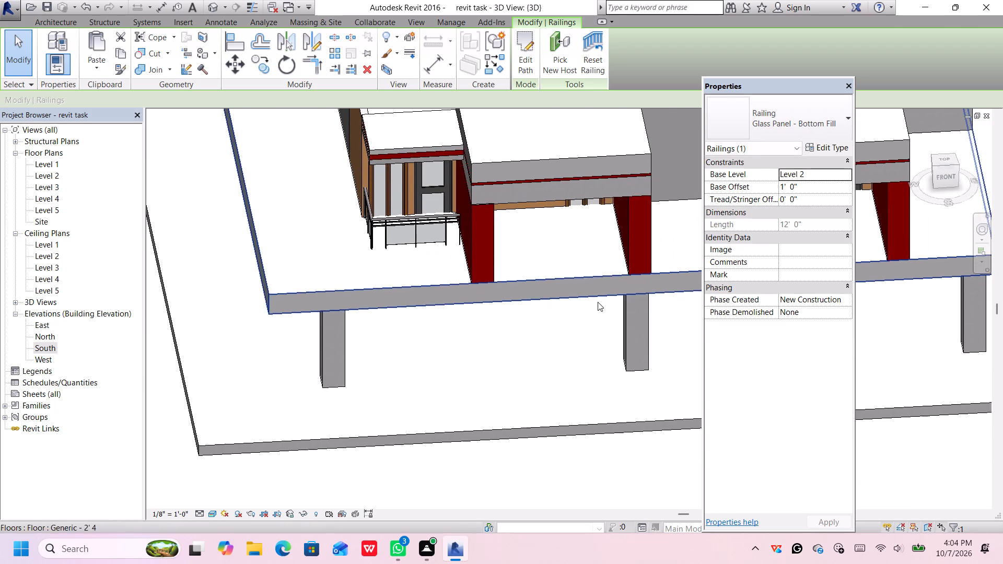
{"action": "scroll", "coordinate": [591, 268], "scroll_direction": "down", "scroll_amount": 4}
{"action": "middle_click_drag", "start_coordinate": [584, 258], "coordinate": [562, 334]}
{"action": "scroll", "coordinate": [564, 316], "scroll_direction": "up", "scroll_amount": 1}
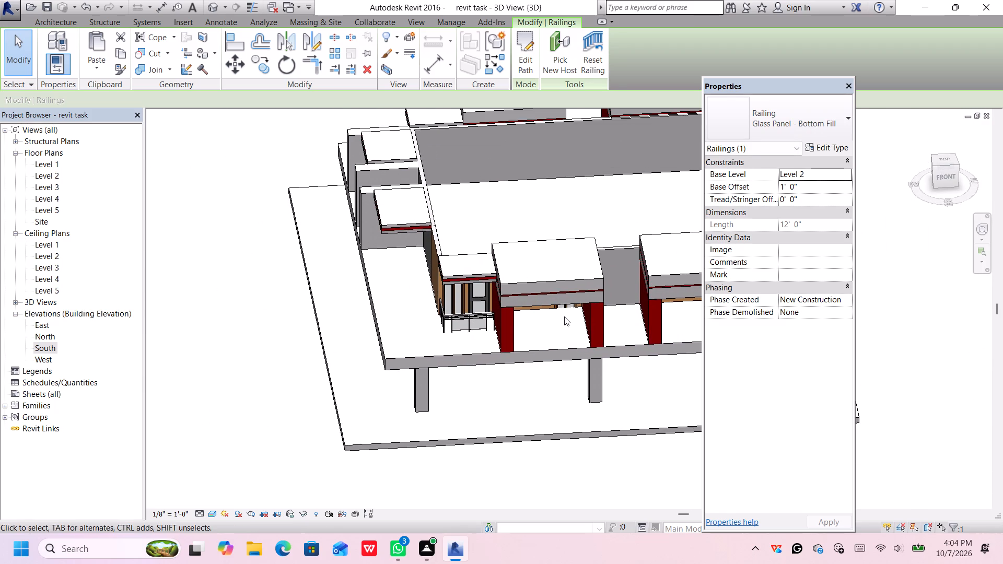
{"action": "key", "text": "Down"}
{"action": "key", "text": "Down"}
{"action": "key", "text": "Down"}
{"action": "key", "text": "Down"}
{"action": "key", "text": "Down"}
{"action": "key", "text": "Down"}
{"action": "key", "text": "Down"}
{"action": "key", "text": "Down"}
{"action": "key", "text": "Down"}
{"action": "key", "text": "Down"}
{"action": "key", "text": "Down"}
{"action": "key", "text": "Down"}
{"action": "key", "text": "Down"}
{"action": "key", "text": "Down"}
{"action": "key", "text": "Down"}
{"action": "key", "text": "Down"}
{"action": "key", "text": "Down"}
{"action": "key", "text": "Down"}
{"action": "key", "text": "Down"}
{"action": "key", "text": "Down"}
{"action": "key", "text": "Down"}
{"action": "key", "text": "Down"}
{"action": "key", "text": "Down"}
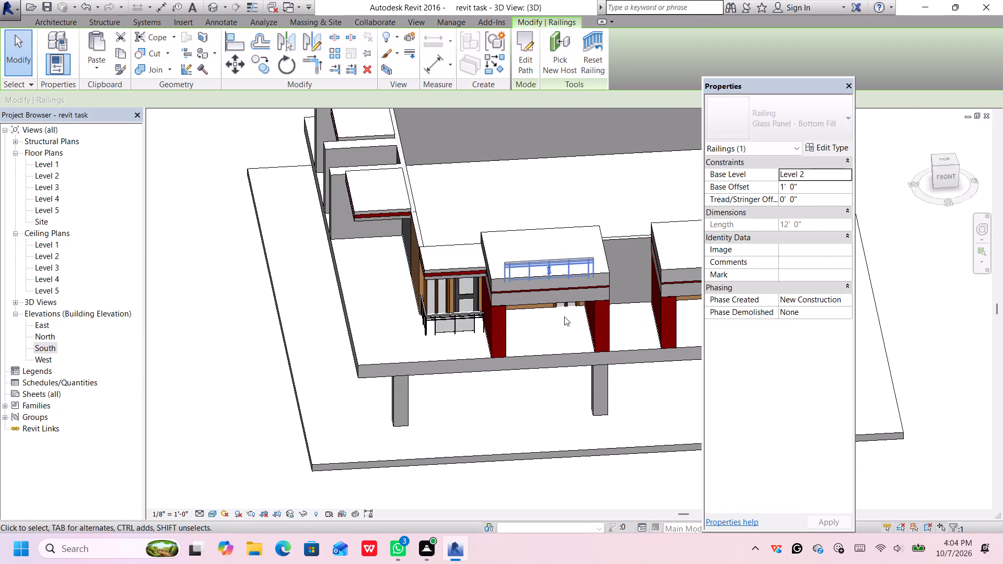
{"action": "key", "text": "Down"}
{"action": "key", "text": "Down"}
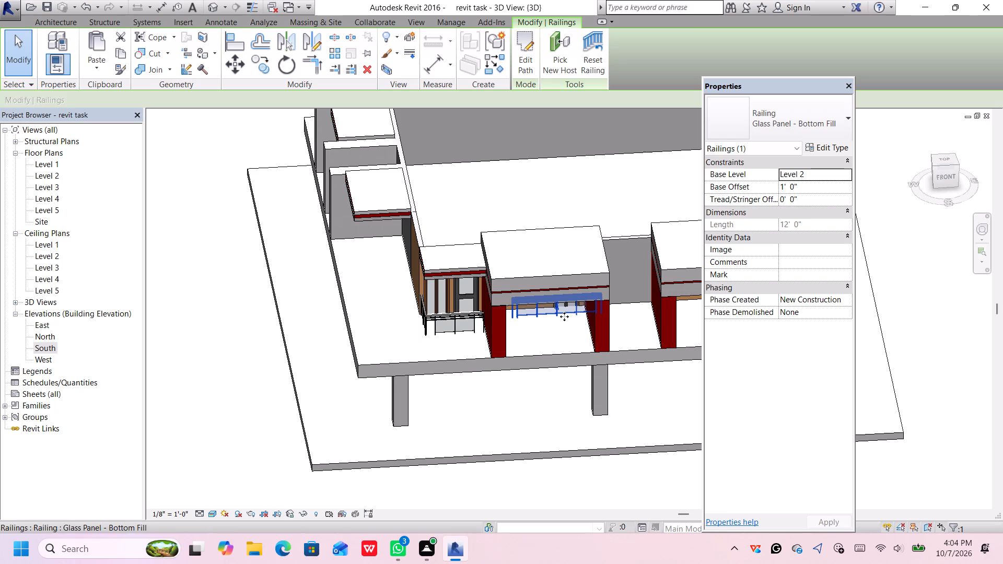
{"action": "key", "text": "Down"}
{"action": "key", "text": "Down"}
{"action": "key", "text": "Down"}
{"action": "key", "text": "Down"}
{"action": "key", "text": "Down"}
{"action": "key", "text": "Down"}
{"action": "key", "text": "Down"}
{"action": "key", "text": "Down"}
{"action": "key", "text": "Down"}
{"action": "key", "text": "Down"}
{"action": "key", "text": "Down"}
{"action": "key", "text": "Down"}
{"action": "key", "text": "Down"}
{"action": "key", "text": "Down"}
{"action": "key", "text": "Down"}
{"action": "key", "text": "Down"}
{"action": "key", "text": "Down"}
{"action": "key", "text": "Down"}
{"action": "key", "text": "Down"}
{"action": "key", "text": "Down"}
{"action": "key", "text": "Down"}
{"action": "key", "text": "Down"}
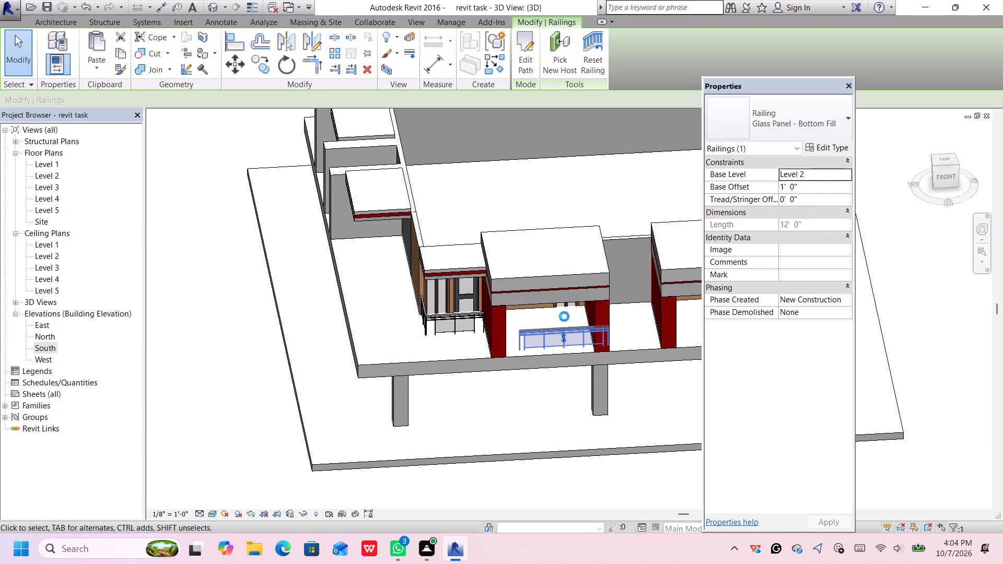
{"action": "key", "text": "Down"}
{"action": "key", "text": "Up"}
Shift the railing sideways and fine-tune its position so it sits between the two red walls of the opening.
{"action": "key", "text": "Left"}
{"action": "key", "text": "Left"}
{"action": "key", "text": "Left"}
{"action": "key", "text": "Left"}
{"action": "key", "text": "Left"}
{"action": "key", "text": "Left"}
{"action": "key", "text": "Left"}
{"action": "key", "text": "Left"}
{"action": "key", "text": "Left"}
{"action": "key", "text": "Left"}
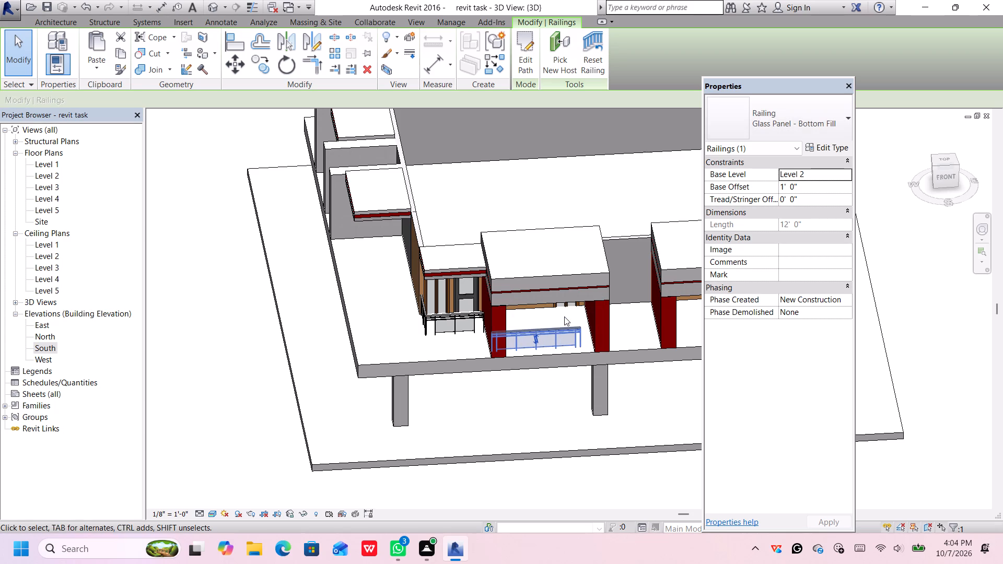
{"action": "key", "text": "Right"}
{"action": "key", "text": "Right"}
{"action": "key", "text": "Right"}
{"action": "key", "text": "Right"}
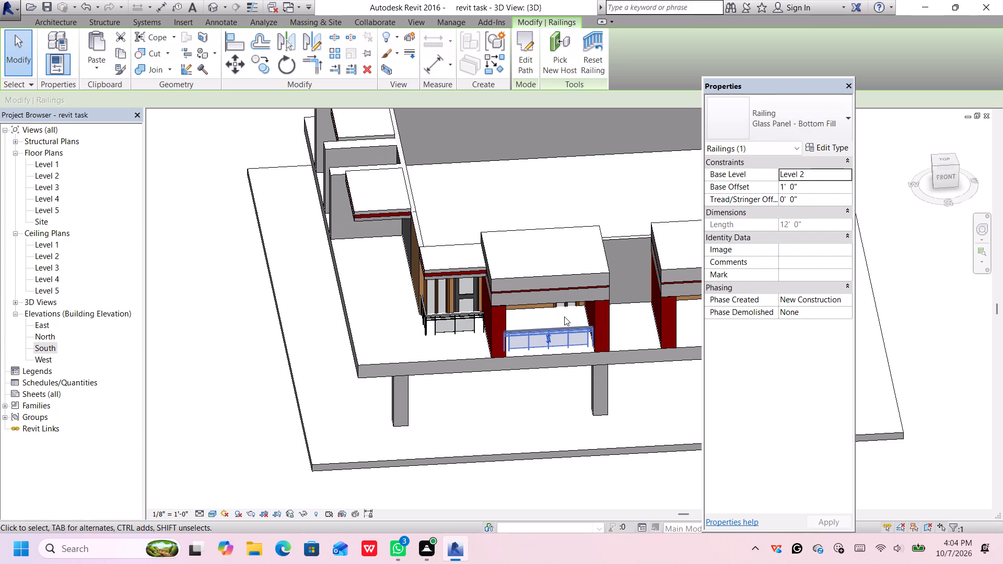
{"action": "key", "text": "Up"}
{"action": "key", "text": "Down"}
{"action": "key", "text": "Down"}
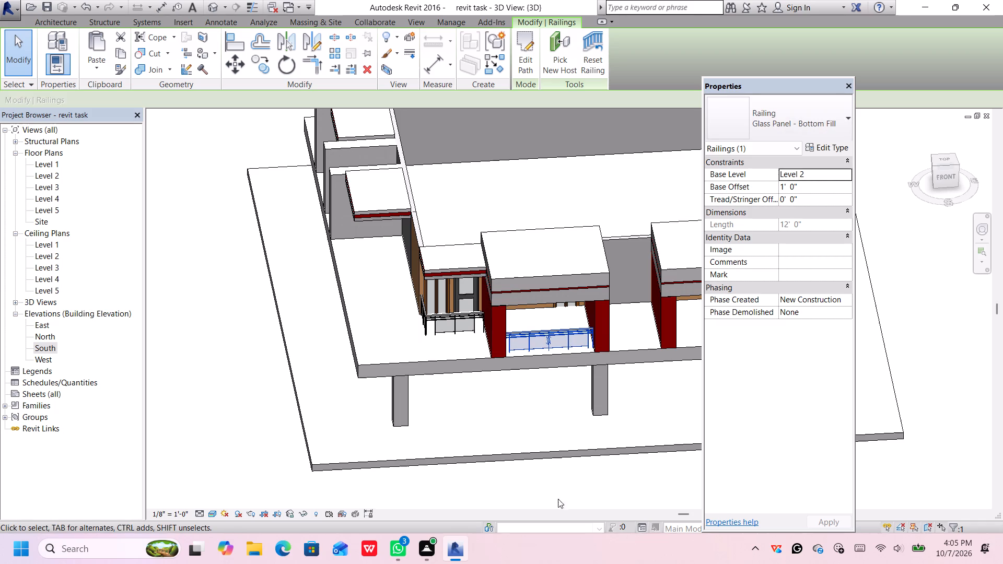
{"action": "left_click", "coordinate": [569, 482]}
Examine from the front how the new glass railing fits between the two red walls.
{"action": "middle_click_drag", "start_coordinate": [592, 472], "coordinate": [584, 463]}
{"action": "scroll", "coordinate": [590, 471], "scroll_direction": "up", "scroll_amount": 1}
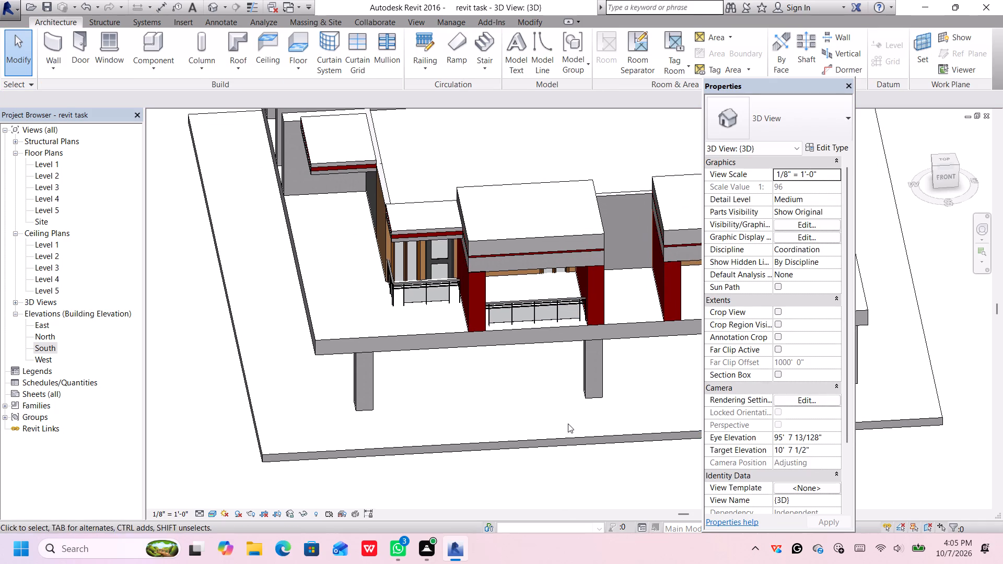
{"action": "left_click", "coordinate": [946, 178]}
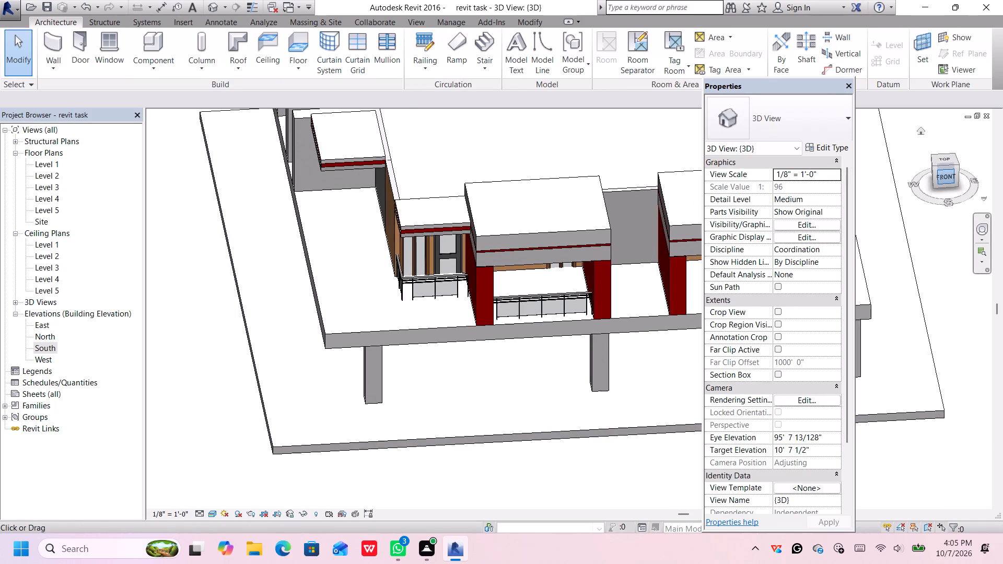
{"action": "scroll", "coordinate": [457, 307], "scroll_direction": "up", "scroll_amount": 2}
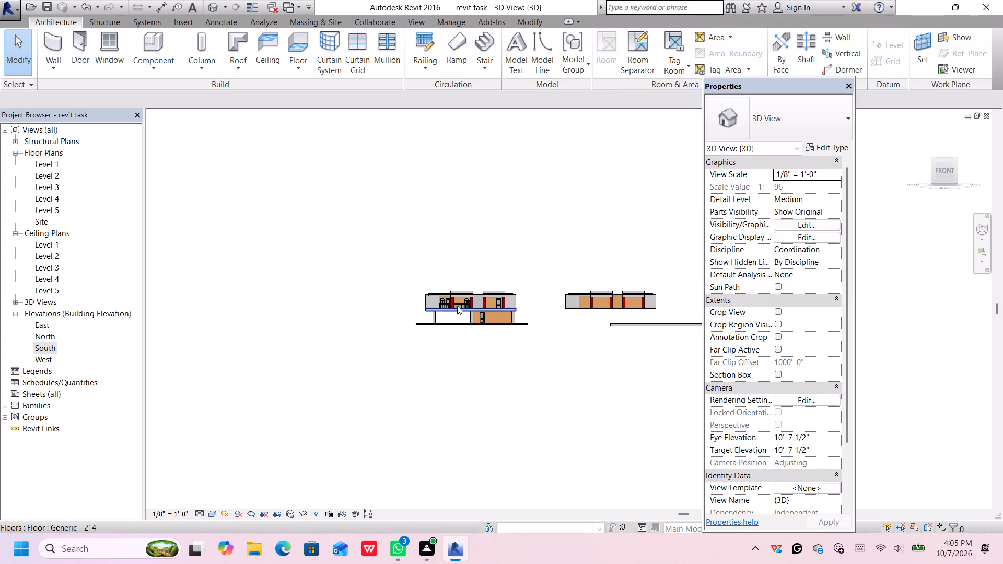
{"action": "scroll", "coordinate": [457, 305], "scroll_direction": "up", "scroll_amount": 15}
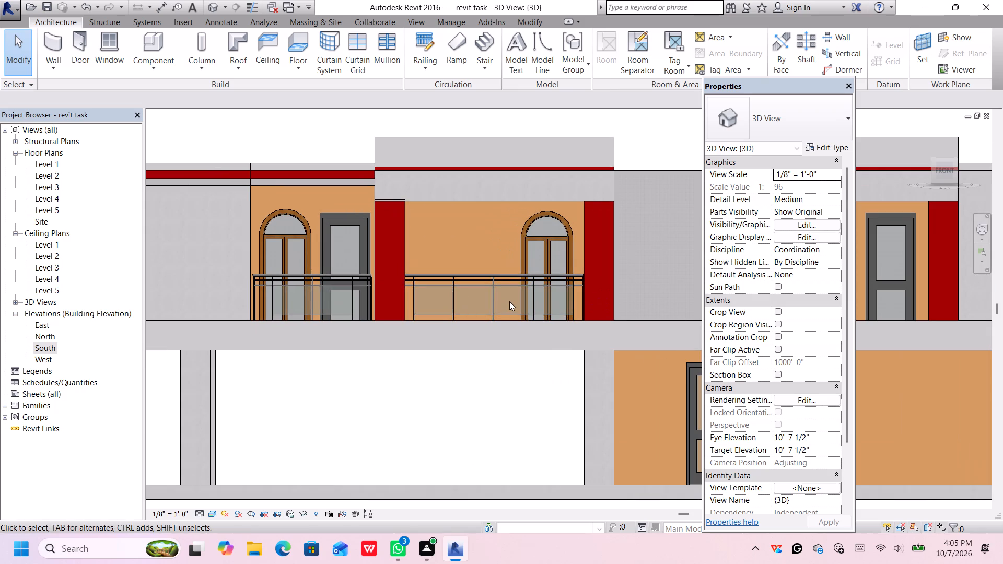
{"action": "scroll", "coordinate": [509, 301], "scroll_direction": "up", "scroll_amount": 1}
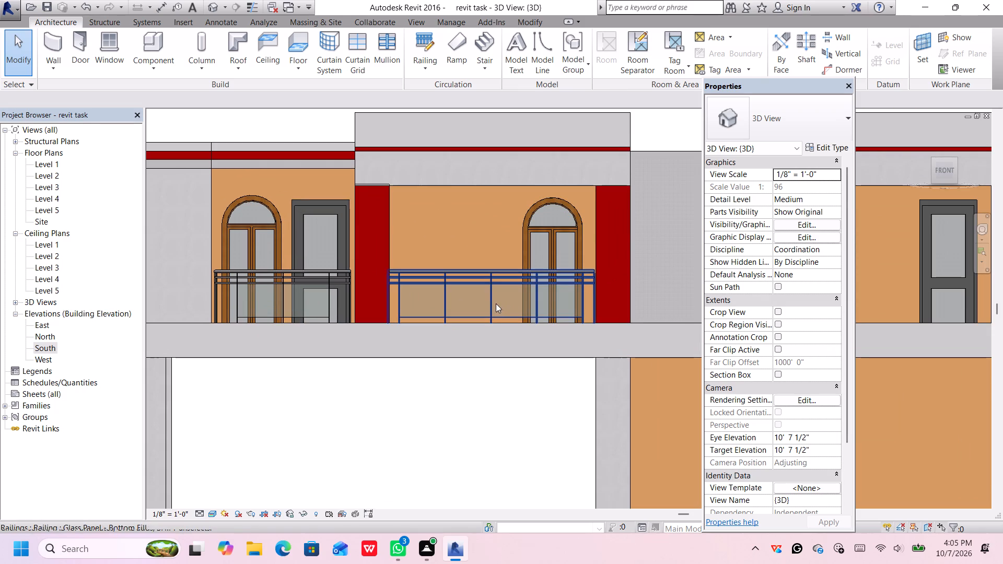
{"action": "scroll", "coordinate": [497, 313], "scroll_direction": "up", "scroll_amount": 1}
{"action": "scroll", "coordinate": [659, 286], "scroll_direction": "down", "scroll_amount": 3}
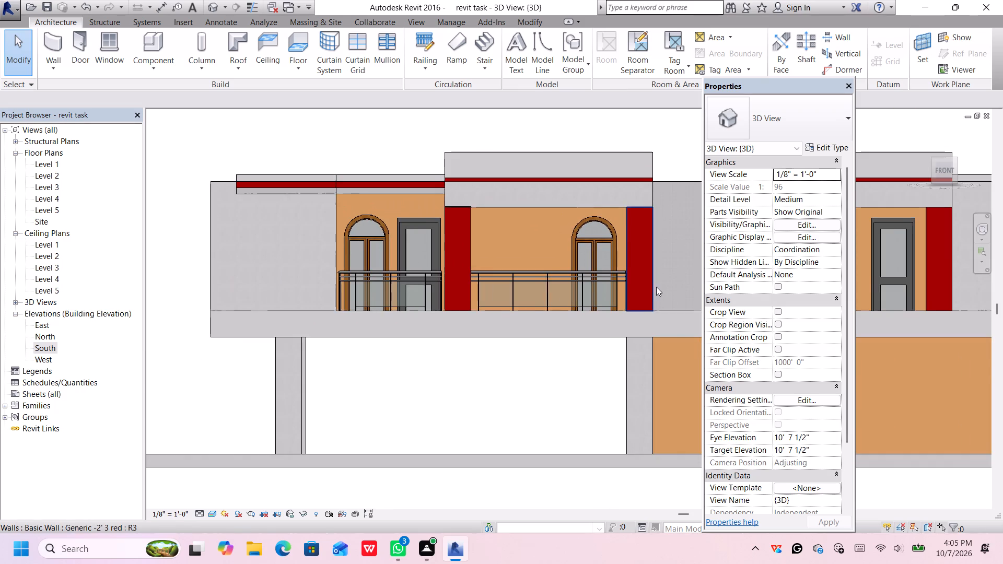
Copy the 12' 0" glass railing and paste it between the red walls of the other canopied upper-storey opening.
{"action": "middle_click_drag", "start_coordinate": [651, 290], "coordinate": [464, 290]}
{"action": "scroll", "coordinate": [612, 288], "scroll_direction": "down", "scroll_amount": 2}
{"action": "middle_click_drag", "start_coordinate": [610, 289], "coordinate": [555, 297]}
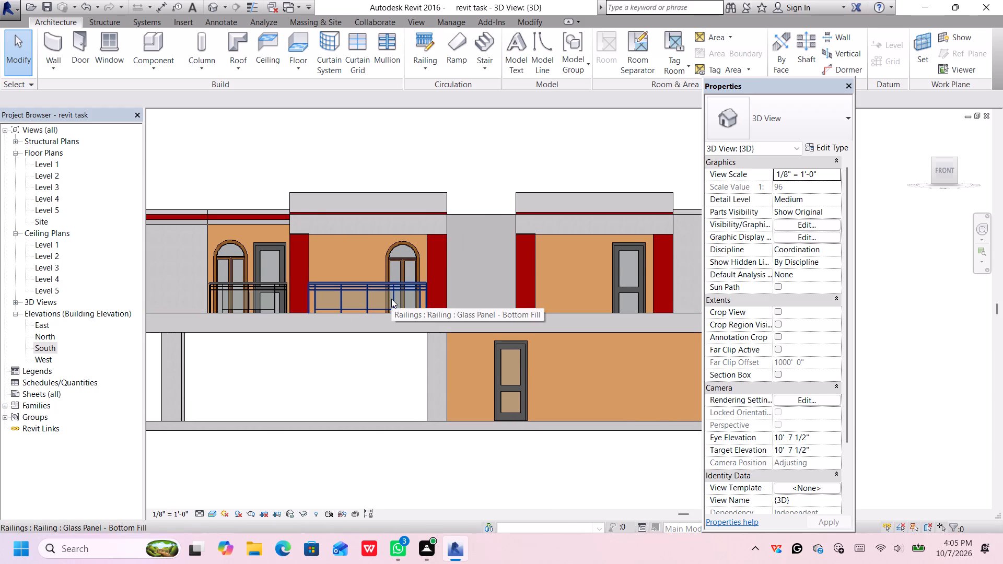
{"action": "left_click", "coordinate": [390, 299]}
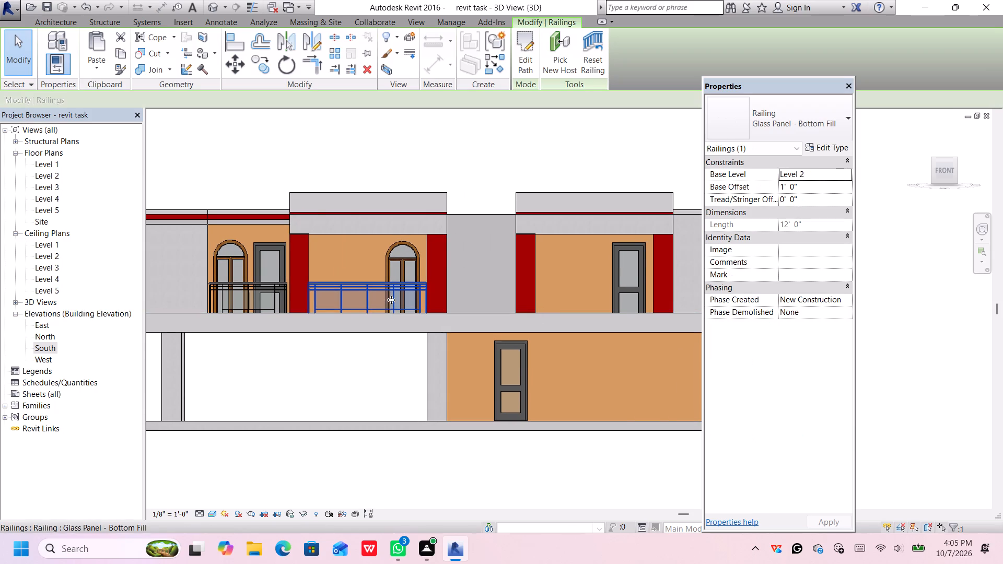
{"action": "key", "text": "ctrl+c"}
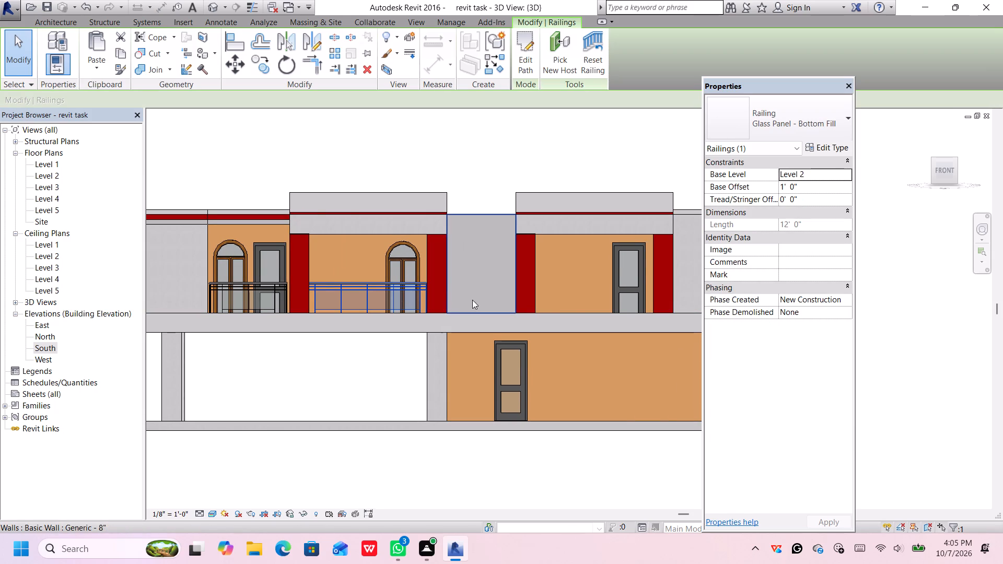
{"action": "key", "text": "ctrl+v"}
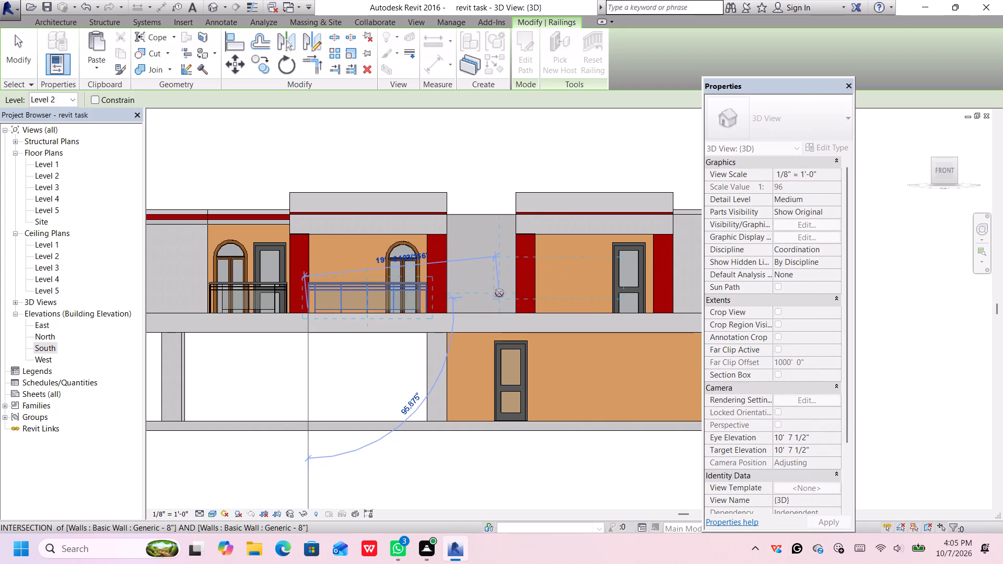
{"action": "left_click", "coordinate": [535, 303]}
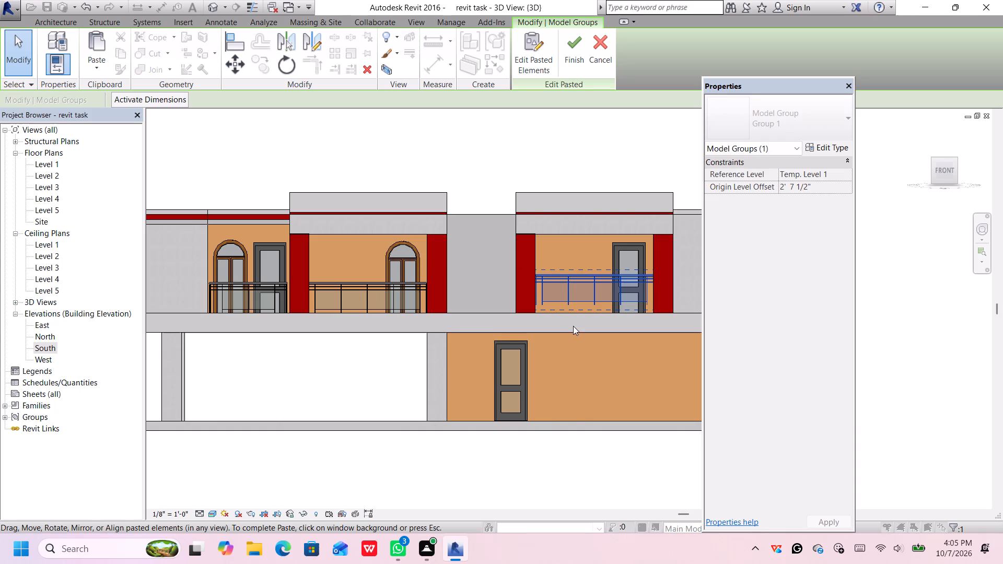
Nudge the pasted railing down and sideways to match the first railing's height and fit between its red walls, and finish the paste.
{"action": "key", "text": "Down"}
{"action": "key", "text": "Down"}
{"action": "key", "text": "Down"}
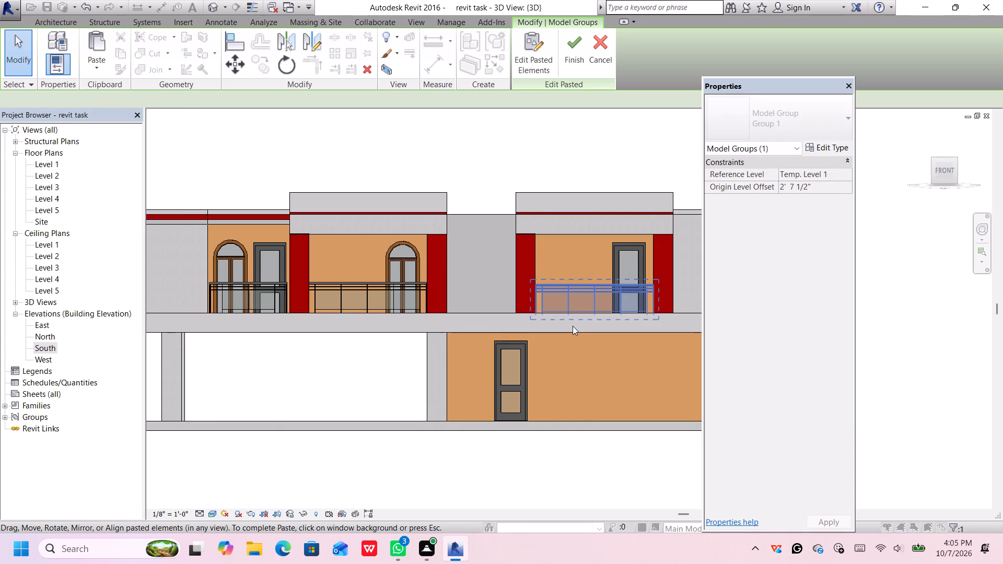
{"action": "key", "text": "Up"}
{"action": "key", "text": "Down"}
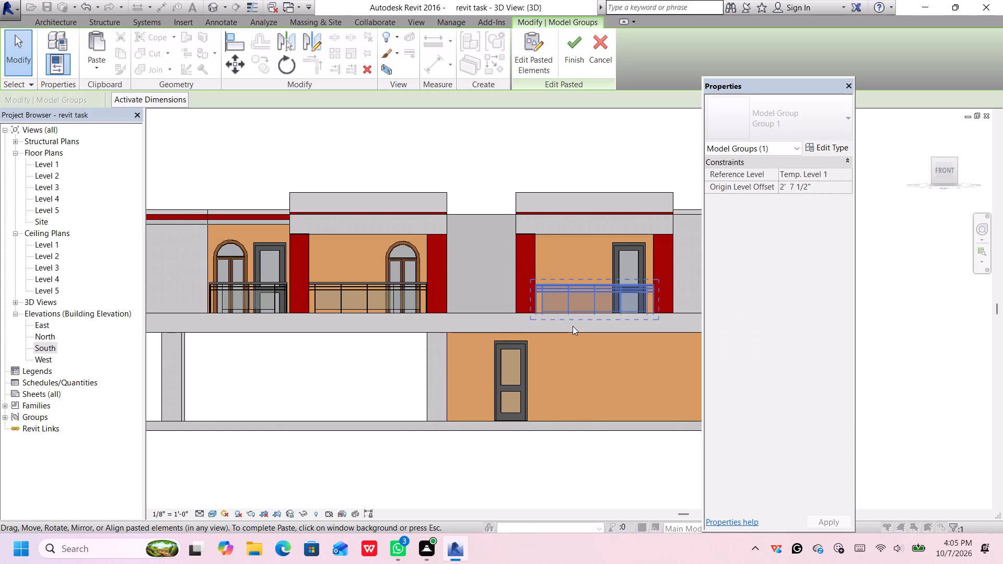
{"action": "key", "text": "Up"}
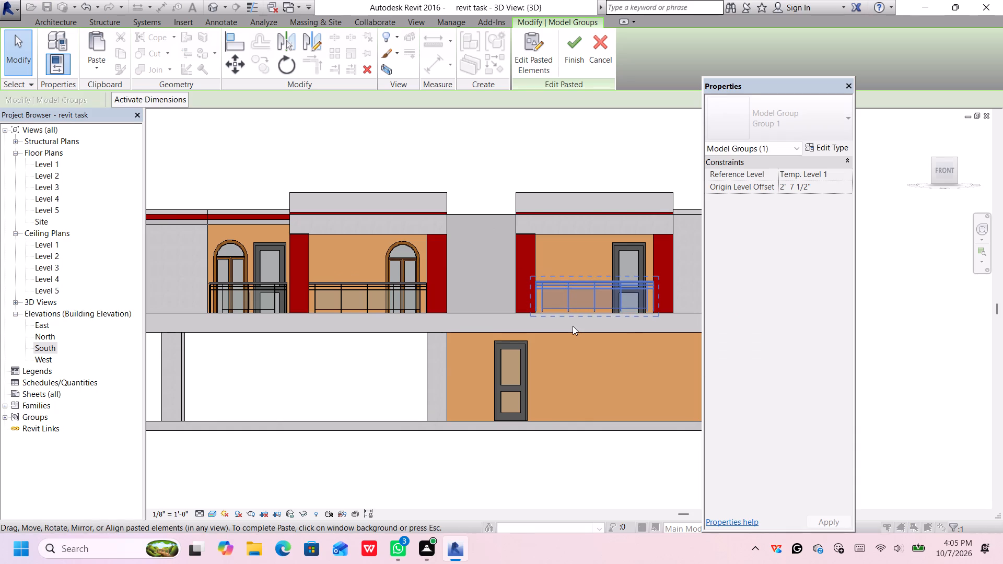
{"action": "left_click", "coordinate": [937, 160]}
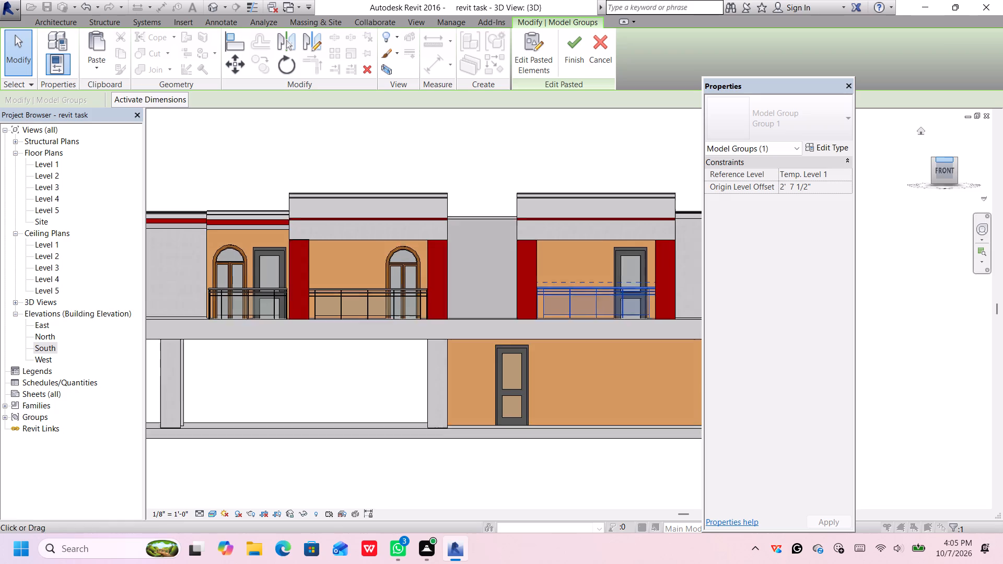
{"action": "scroll", "coordinate": [451, 373], "scroll_direction": "down", "scroll_amount": 2}
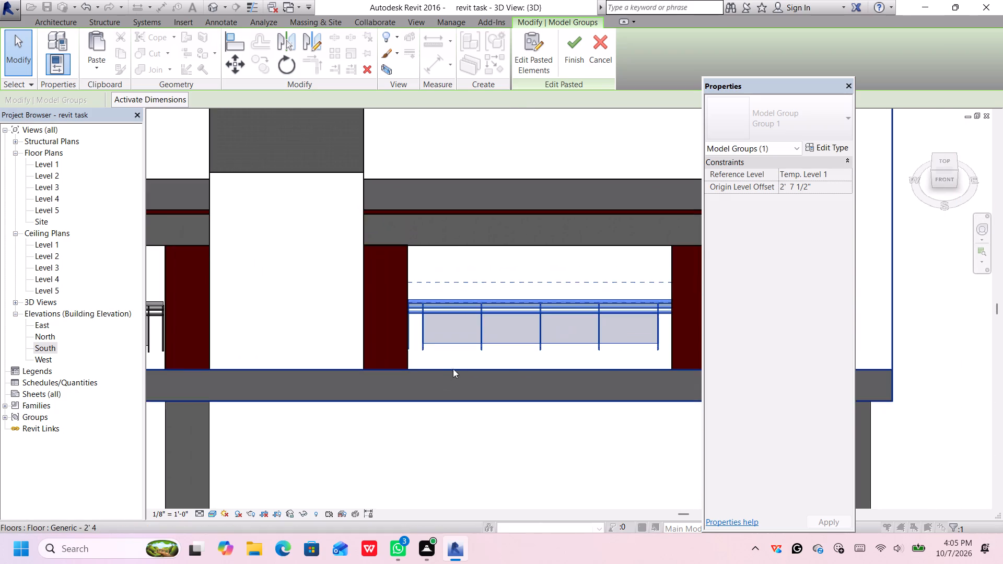
{"action": "scroll", "coordinate": [455, 367], "scroll_direction": "down", "scroll_amount": 3}
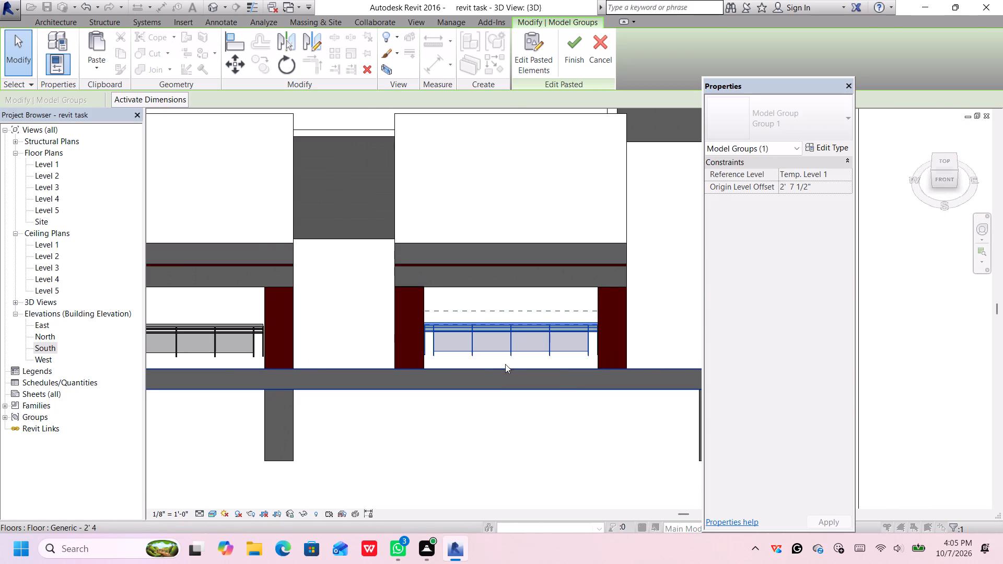
{"action": "scroll", "coordinate": [528, 356], "scroll_direction": "up", "scroll_amount": 3}
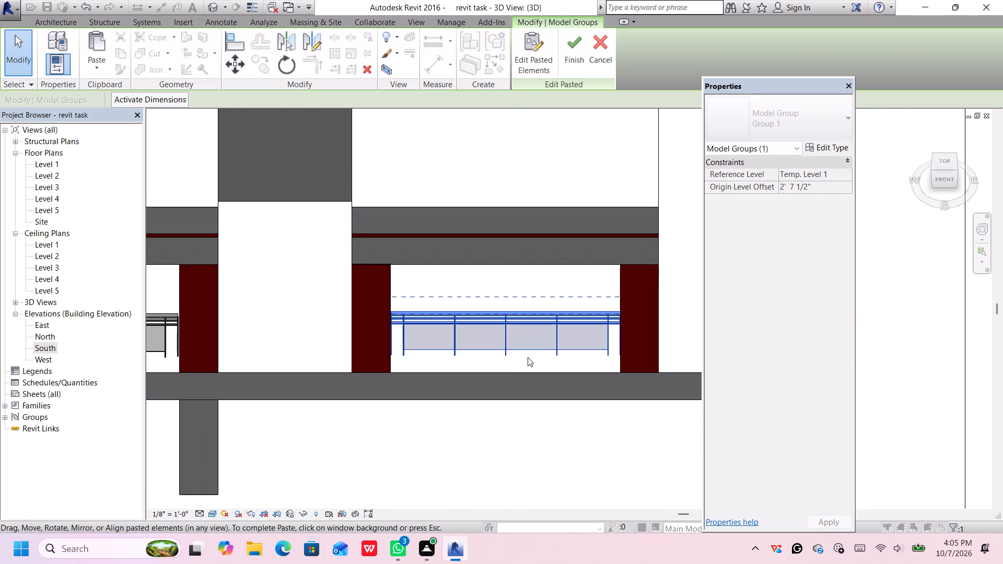
{"action": "left_click", "coordinate": [946, 174]}
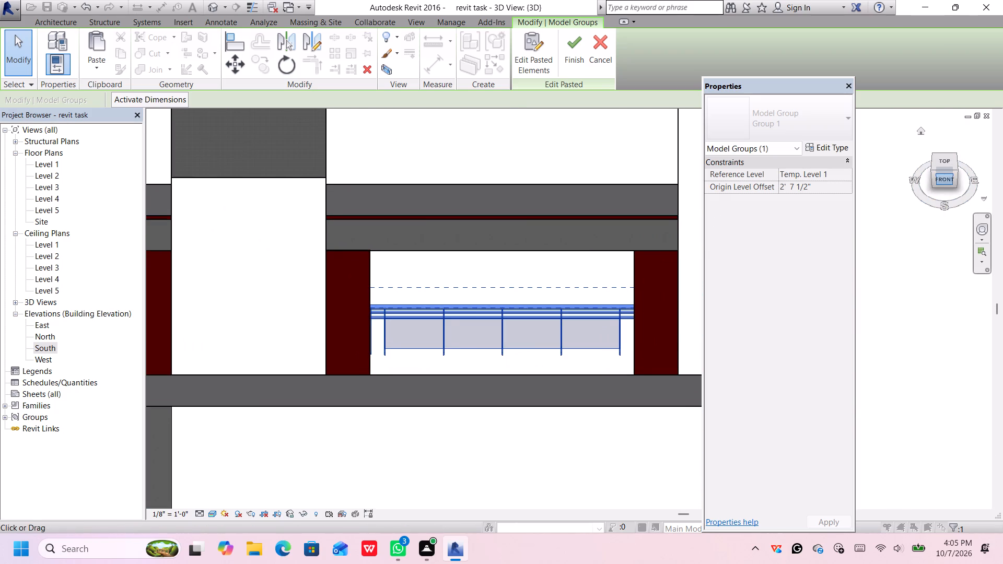
{"action": "scroll", "coordinate": [603, 371], "scroll_direction": "down", "scroll_amount": 4}
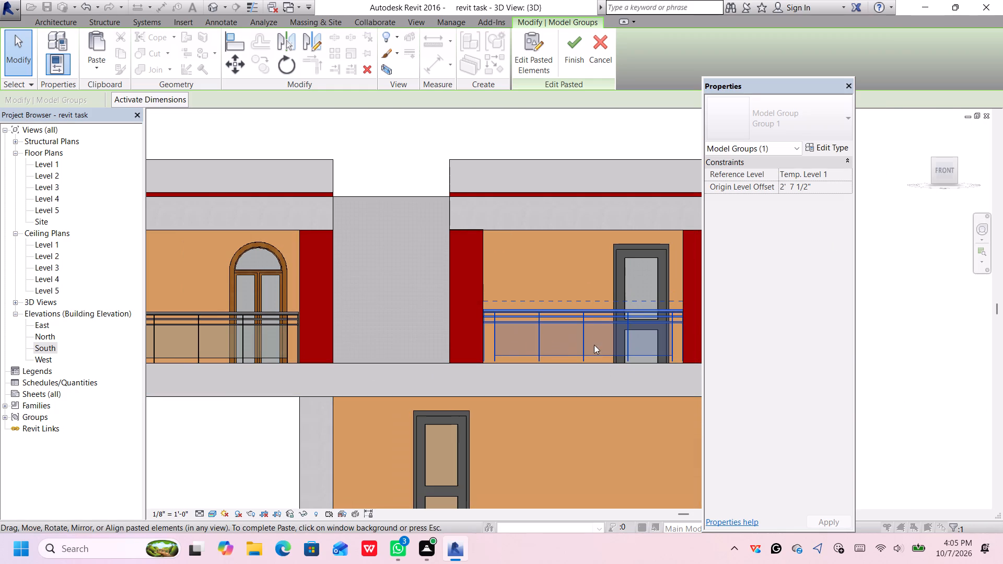
{"action": "left_click", "coordinate": [596, 308]}
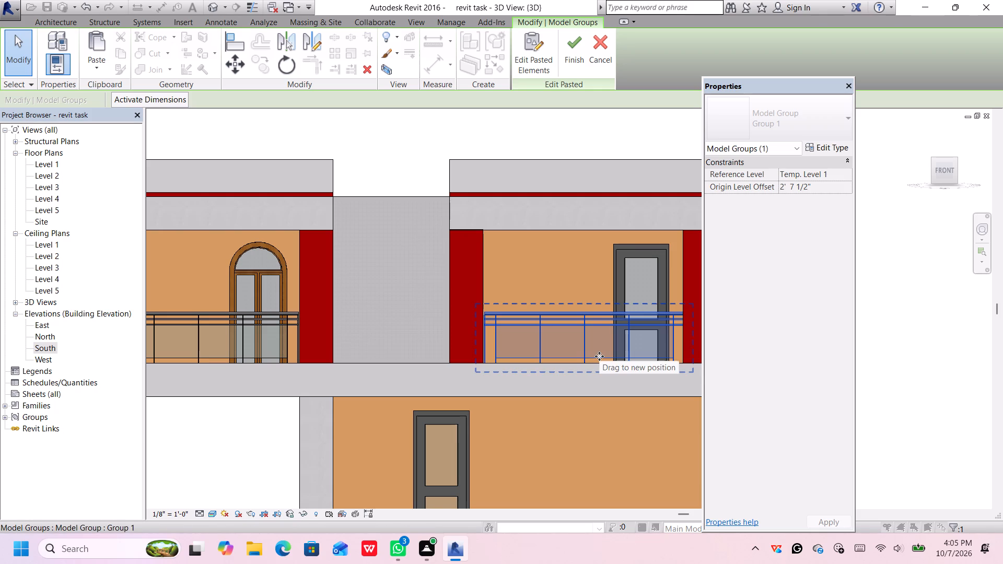
{"action": "key", "text": "Left"}
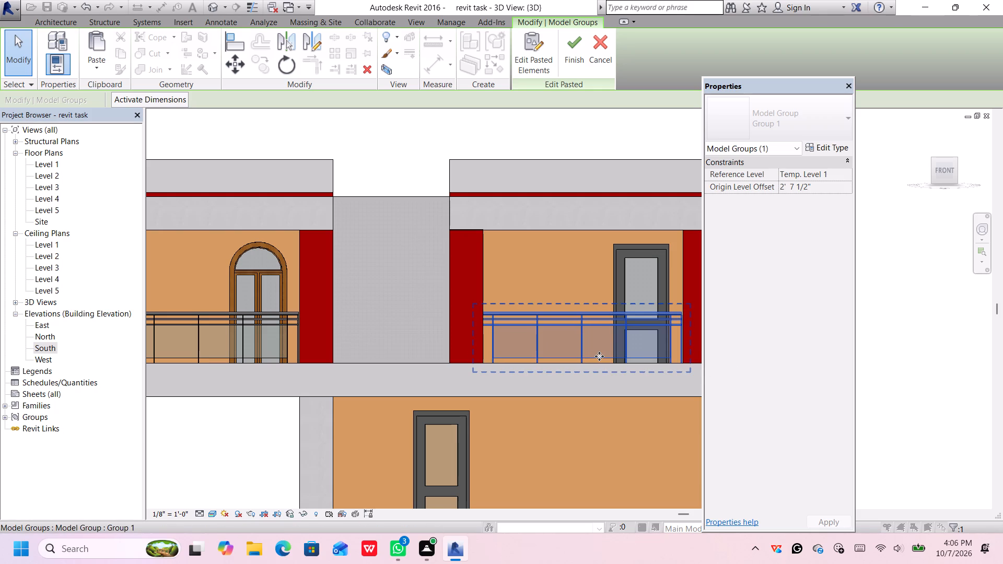
{"action": "left_click", "coordinate": [883, 276]}
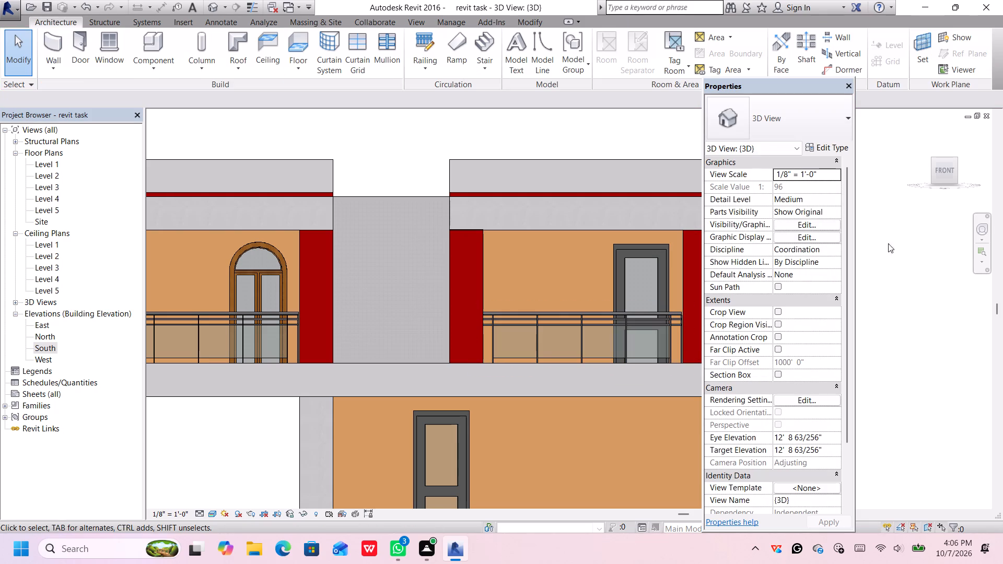
Examine the railings in the upper storey's front openings from above and from the front.
{"action": "left_click", "coordinate": [934, 161]}
{"action": "left_click", "coordinate": [937, 159]}
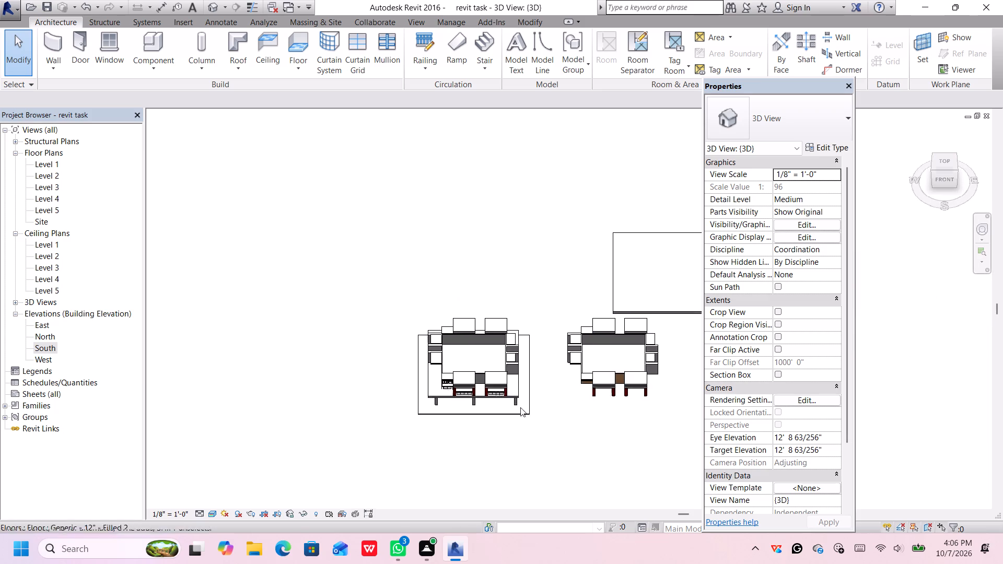
{"action": "scroll", "coordinate": [503, 398], "scroll_direction": "up", "scroll_amount": 10}
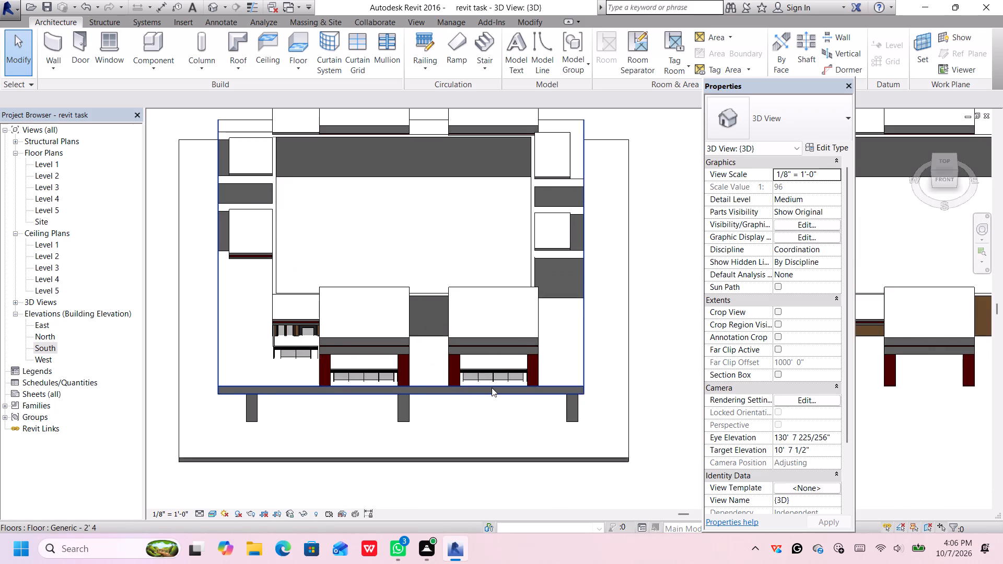
{"action": "scroll", "coordinate": [492, 387], "scroll_direction": "down", "scroll_amount": 4}
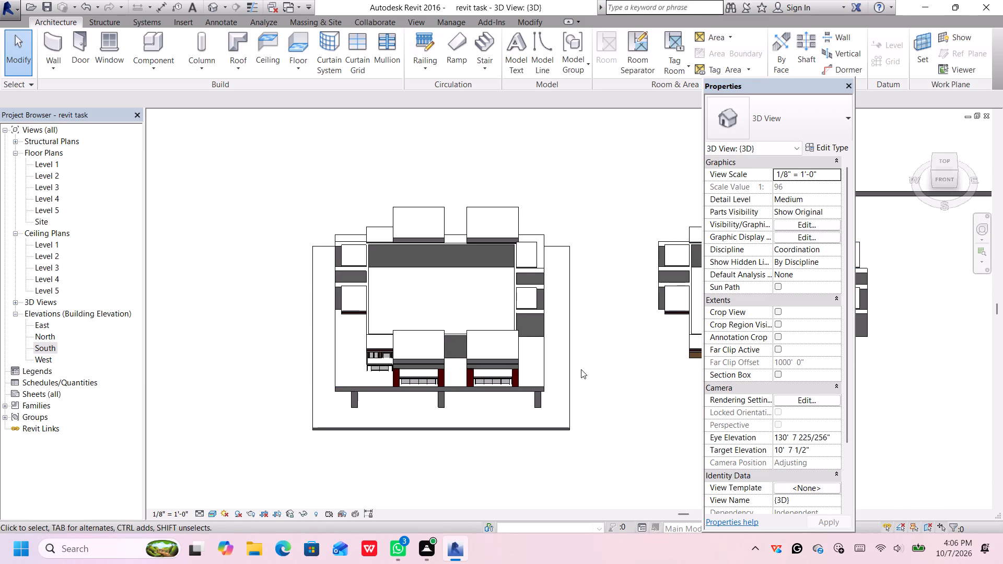
{"action": "middle_click_drag", "start_coordinate": [584, 374], "coordinate": [627, 342]}
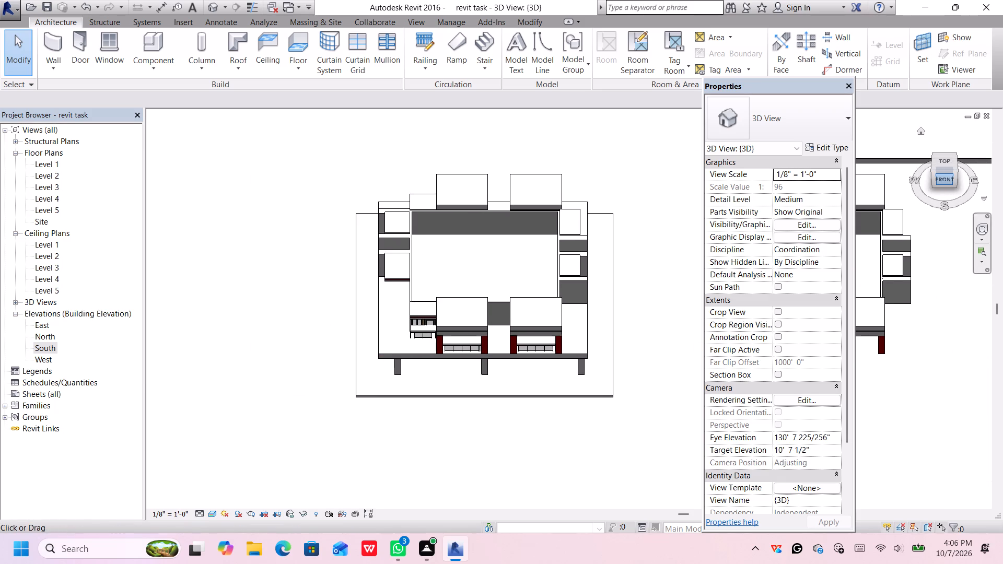
{"action": "left_click", "coordinate": [948, 177]}
{"action": "scroll", "coordinate": [476, 297], "scroll_direction": "up", "scroll_amount": 1}
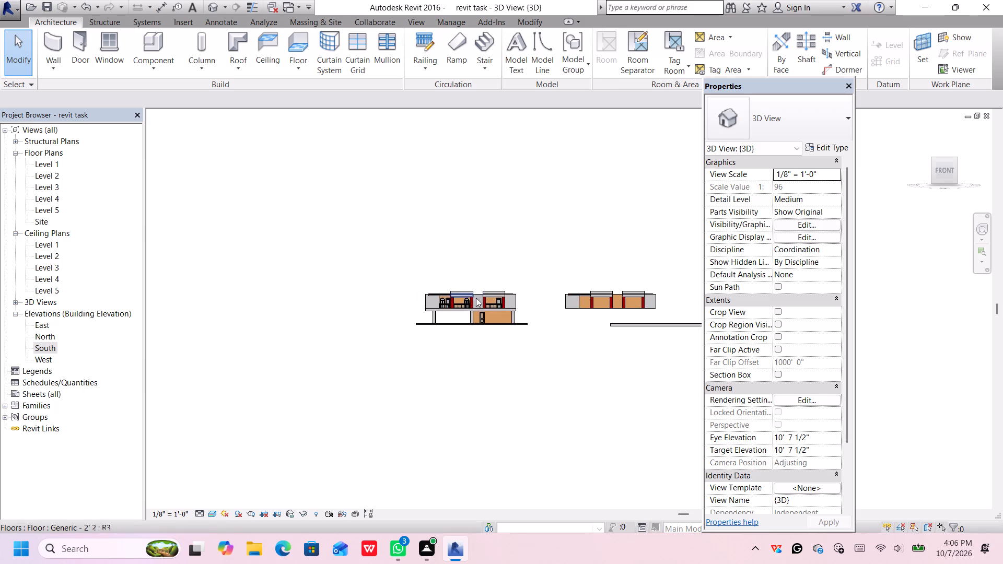
{"action": "scroll", "coordinate": [476, 298], "scroll_direction": "up", "scroll_amount": 9}
{"action": "scroll", "coordinate": [484, 306], "scroll_direction": "down", "scroll_amount": 1}
{"action": "scroll", "coordinate": [484, 306], "scroll_direction": "up", "scroll_amount": 1}
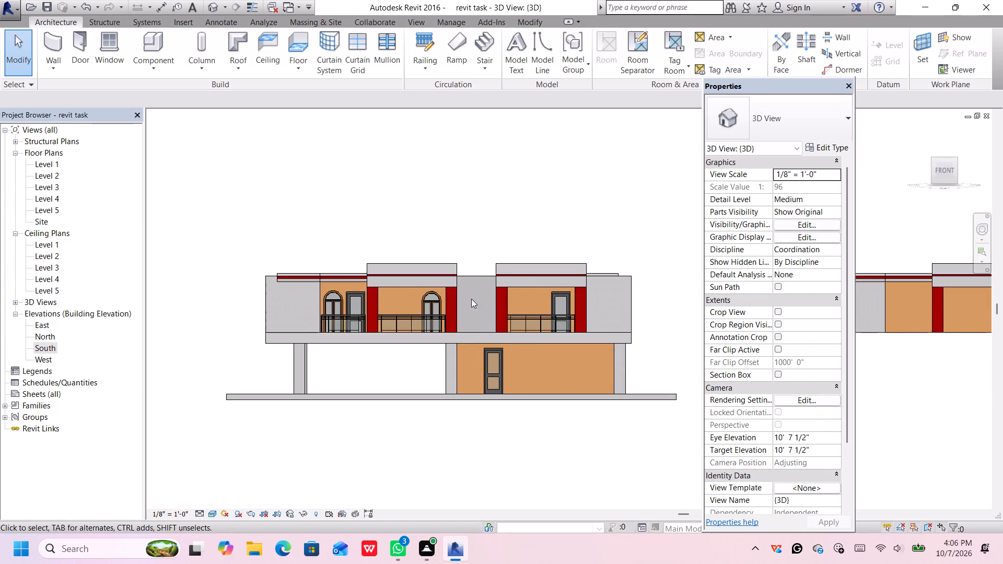
Load the Casement with Trim window family from the Windows folder of the US Imperial library, previewing the alternatives before choosing.
{"action": "left_click", "coordinate": [118, 50]}
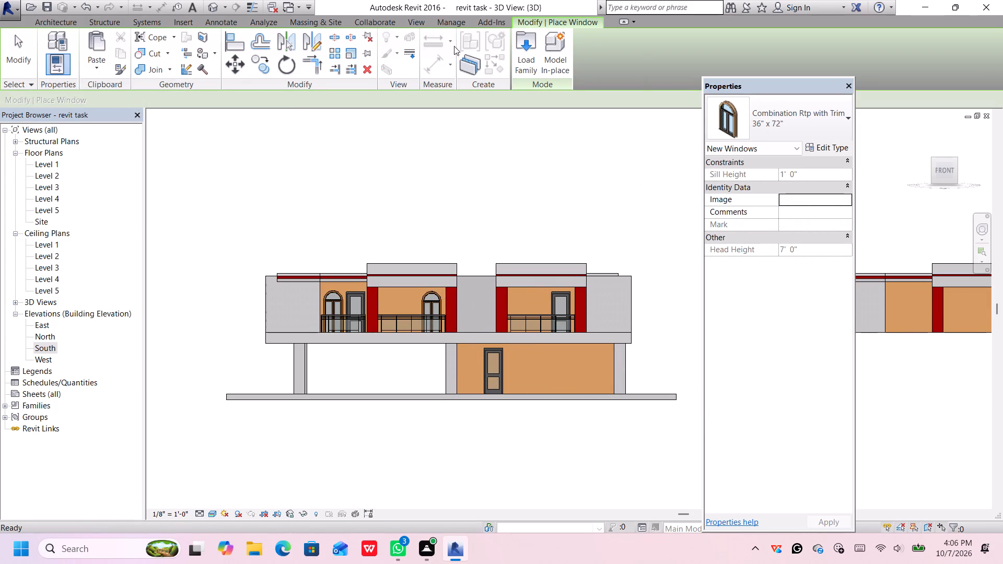
{"action": "left_click", "coordinate": [521, 36]}
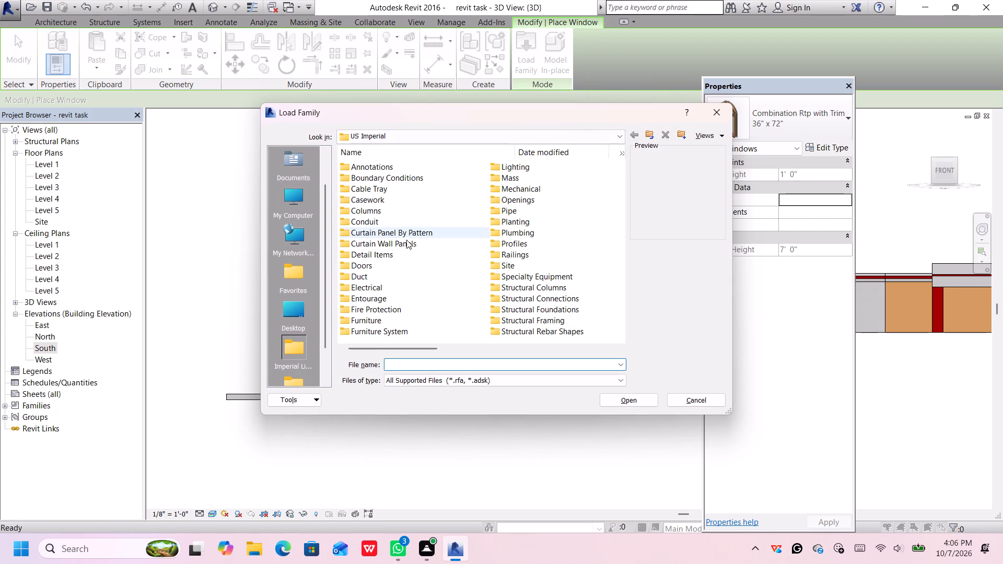
{"action": "scroll", "coordinate": [450, 213], "scroll_direction": "up", "scroll_amount": 6}
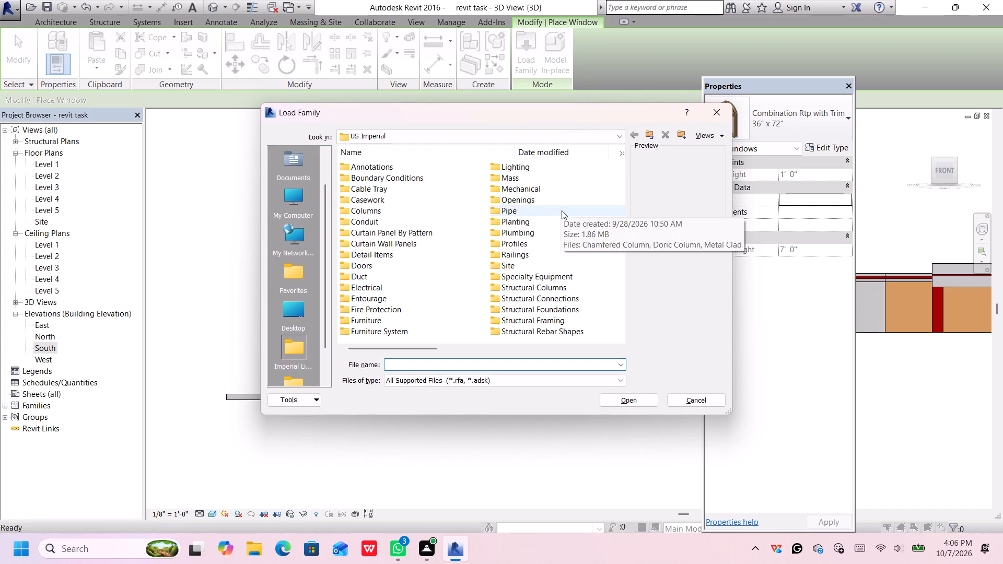
{"action": "scroll", "coordinate": [567, 218], "scroll_direction": "up", "scroll_amount": 2}
{"action": "scroll", "coordinate": [532, 269], "scroll_direction": "up", "scroll_amount": 3}
{"action": "scroll", "coordinate": [389, 243], "scroll_direction": "down", "scroll_amount": 4}
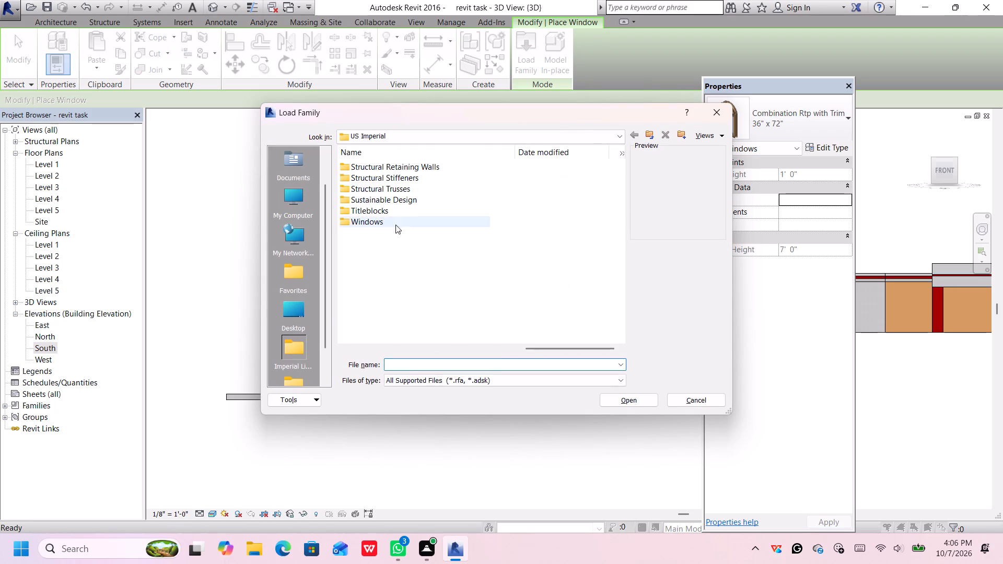
{"action": "double_click", "coordinate": [381, 222]}
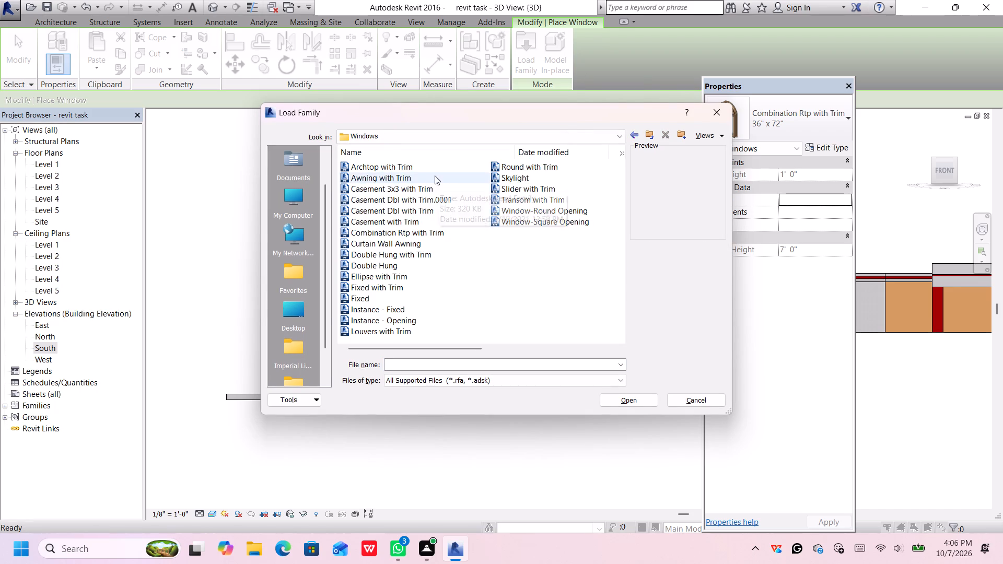
{"action": "left_click", "coordinate": [433, 171]}
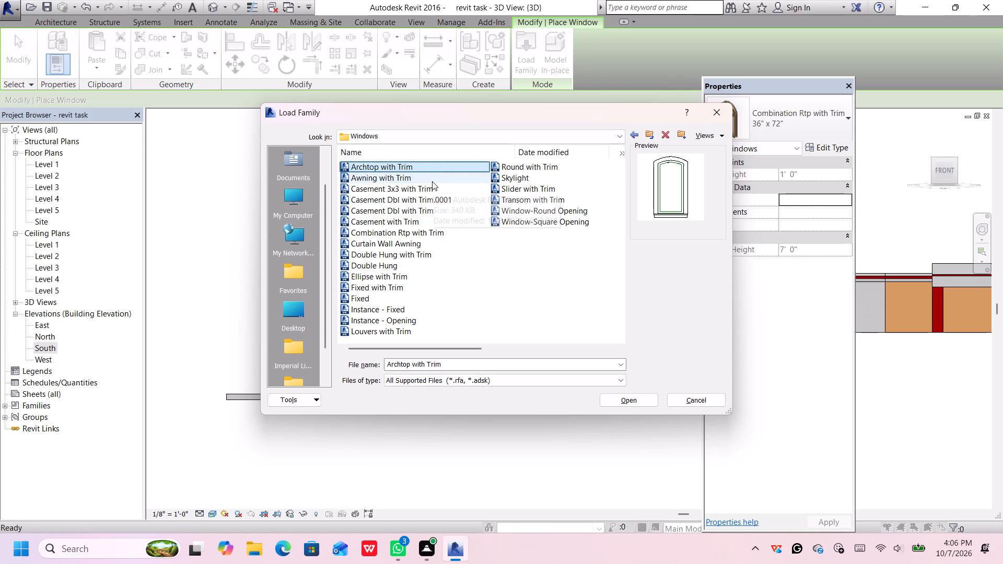
{"action": "left_click", "coordinate": [432, 181]}
{"action": "left_click", "coordinate": [431, 188]}
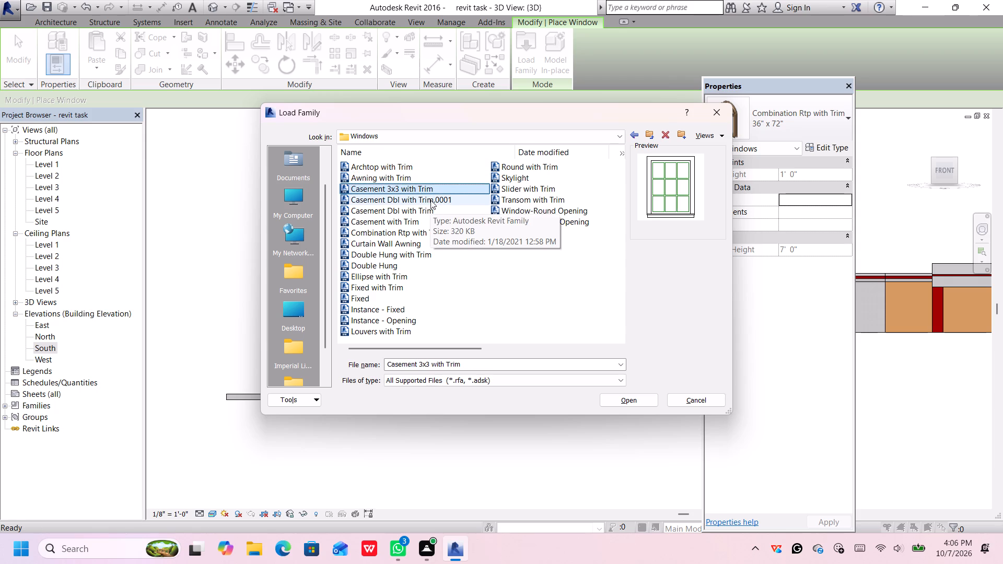
{"action": "left_click", "coordinate": [430, 200]}
{"action": "left_click", "coordinate": [427, 209]}
{"action": "left_click", "coordinate": [430, 198]}
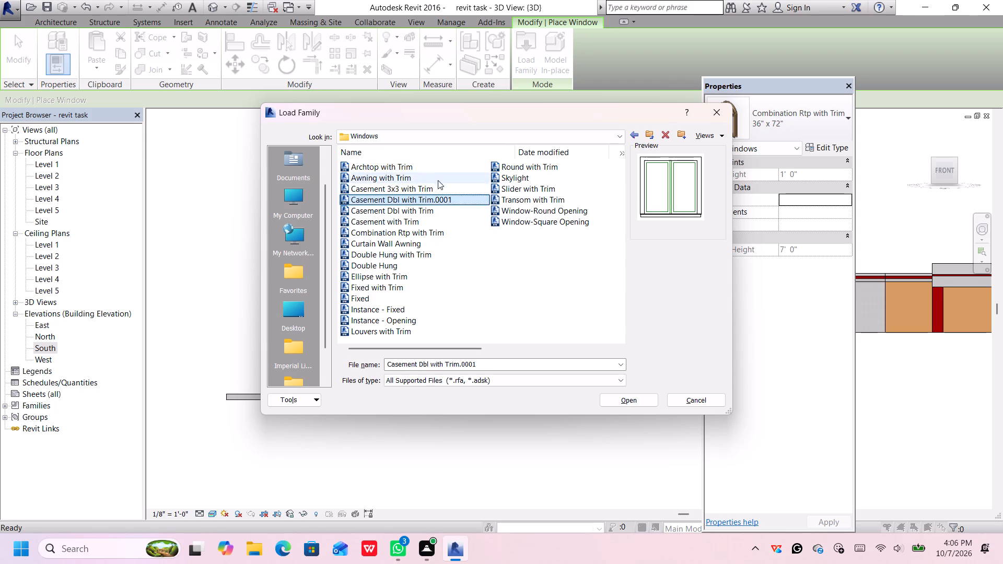
{"action": "left_click", "coordinate": [466, 209]}
{"action": "left_click", "coordinate": [459, 220]}
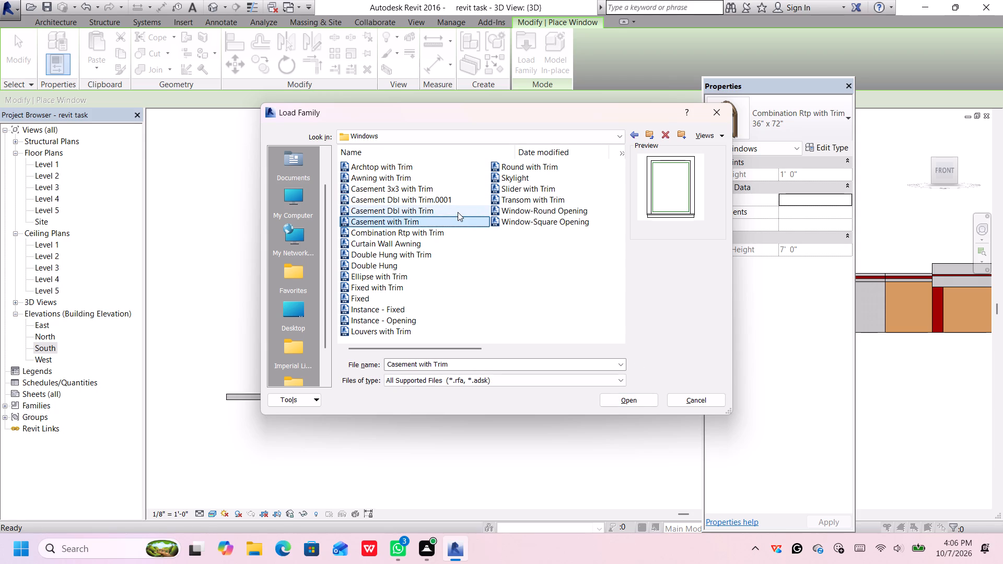
{"action": "left_click", "coordinate": [605, 400]}
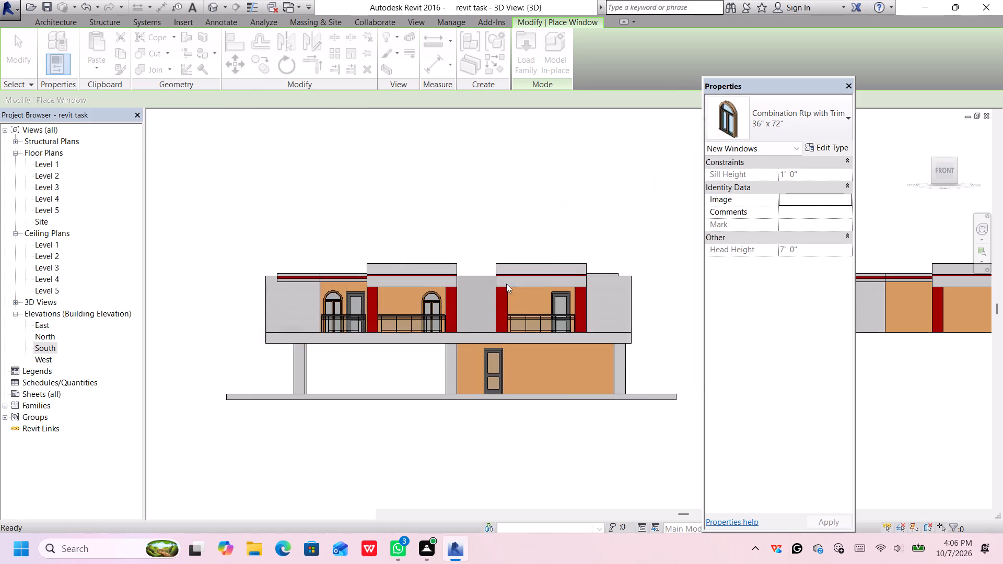
Place a 36" x 48" Casement with Trim window on the upper storey's grey front wall between the two canopied openings.
{"action": "scroll", "coordinate": [477, 293], "scroll_direction": "up", "scroll_amount": 3}
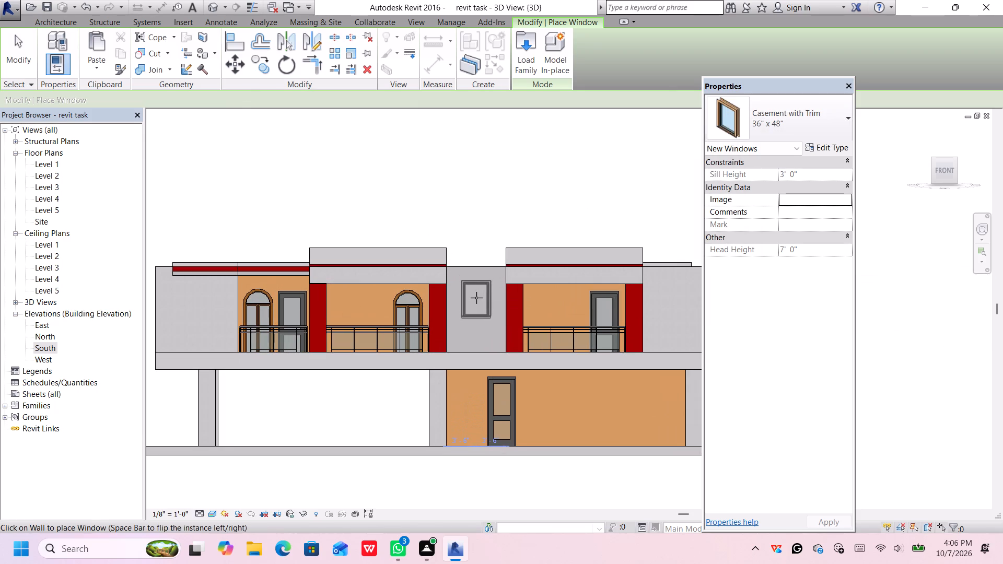
{"action": "left_click", "coordinate": [476, 298]}
Place a 36" x 48" casement window on the building's left side, in the upper storey's narrow recessed grey wall between the piers.
{"action": "scroll", "coordinate": [499, 307], "scroll_direction": "down", "scroll_amount": 6}
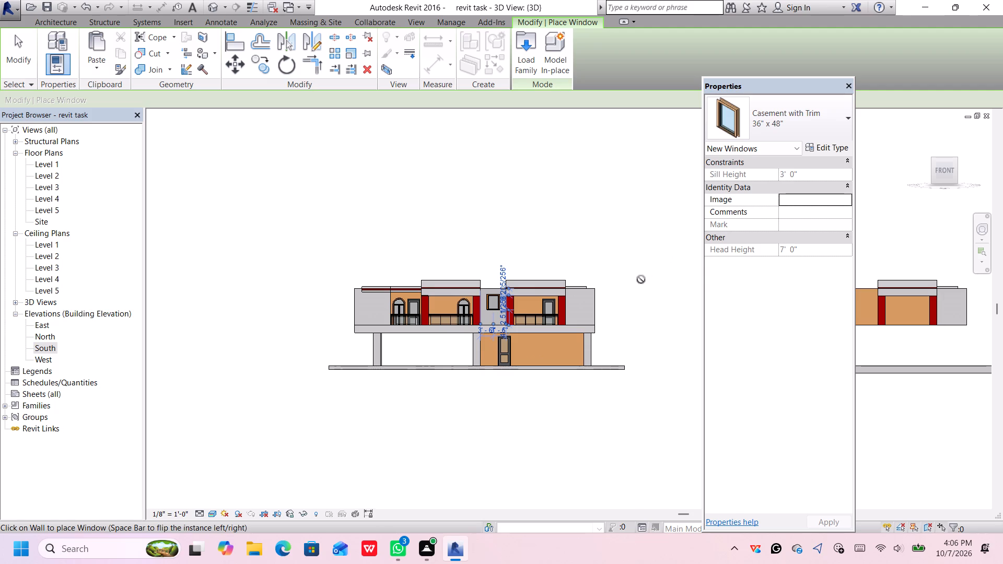
{"action": "middle_click_drag", "start_coordinate": [639, 281], "coordinate": [687, 312]}
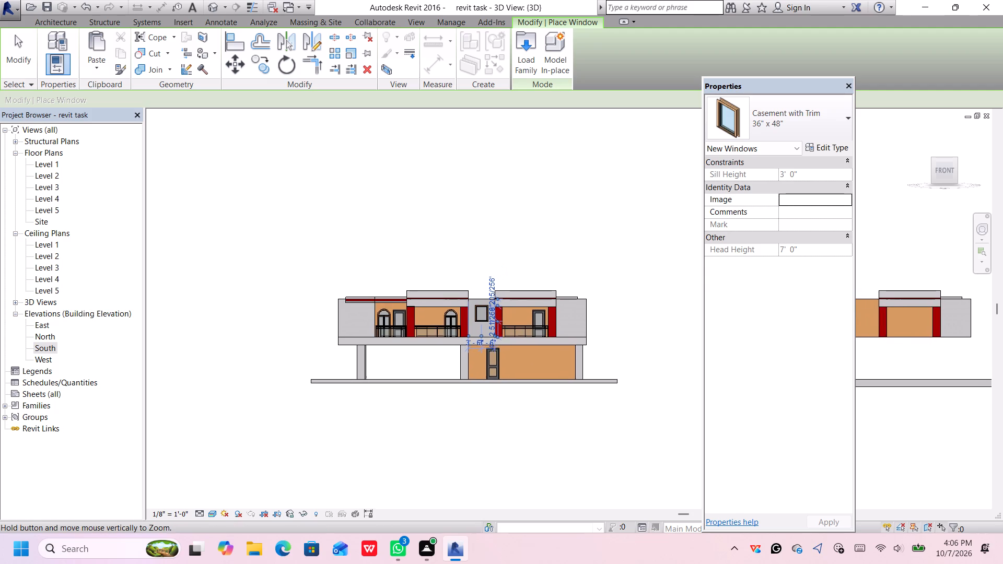
{"action": "middle_click_drag", "start_coordinate": [687, 312], "coordinate": [700, 314]}
{"action": "middle_click_drag", "start_coordinate": [599, 323], "coordinate": [689, 318]}
{"action": "middle_click_drag", "start_coordinate": [482, 371], "coordinate": [569, 404], "text": "shift"}
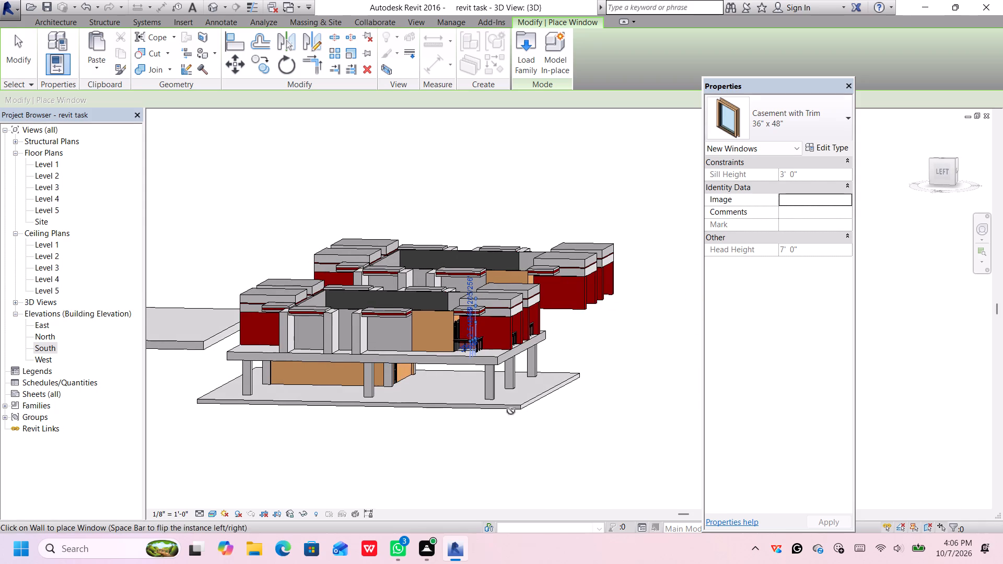
{"action": "scroll", "coordinate": [360, 406], "scroll_direction": "down", "scroll_amount": 2}
{"action": "middle_click_drag", "start_coordinate": [371, 423], "coordinate": [439, 424]}
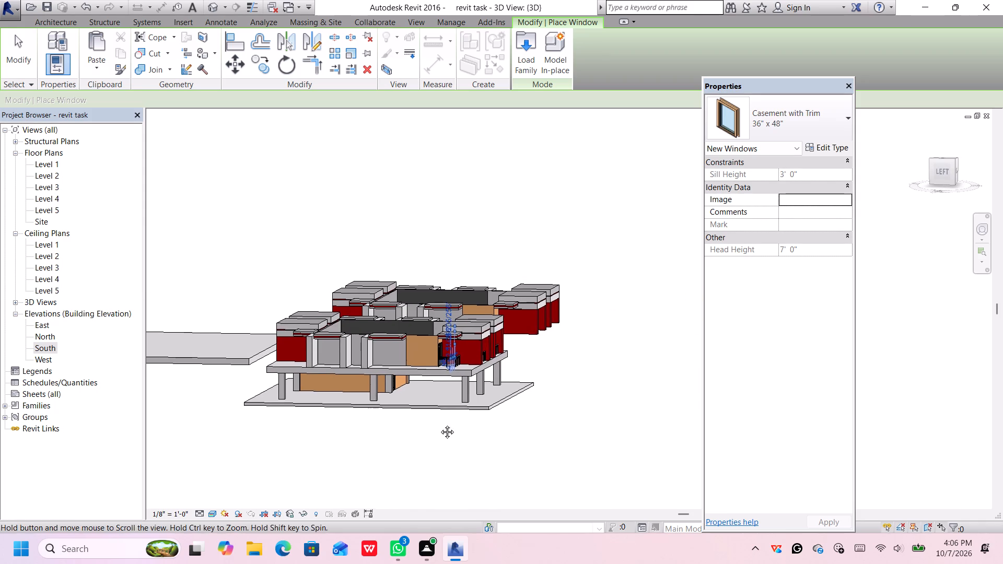
{"action": "middle_click_drag", "start_coordinate": [439, 424], "coordinate": [471, 423]}
{"action": "scroll", "coordinate": [466, 421], "scroll_direction": "up", "scroll_amount": 4}
{"action": "middle_click_drag", "start_coordinate": [466, 422], "coordinate": [482, 409]}
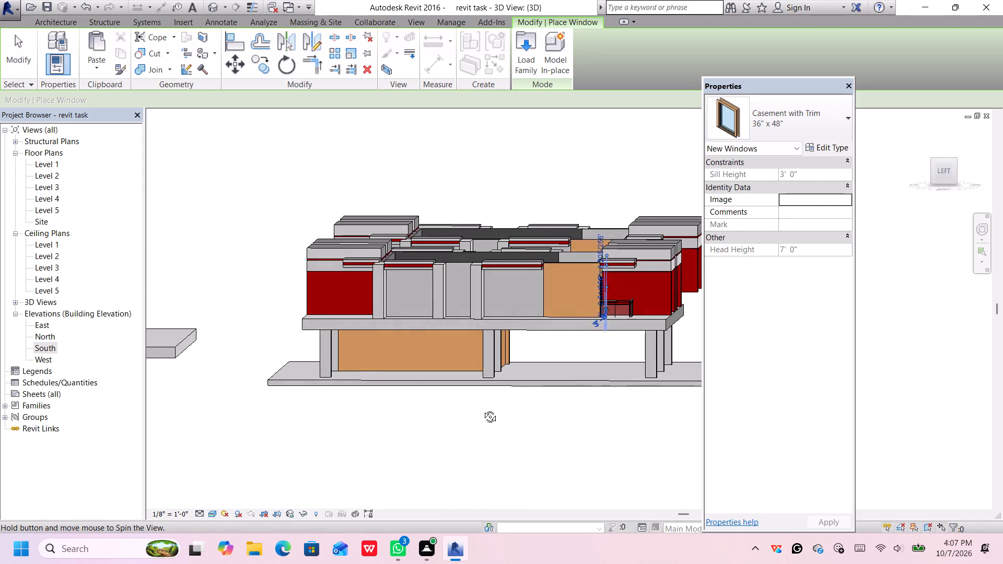
{"action": "middle_click_drag", "start_coordinate": [482, 409], "coordinate": [476, 412]}
{"action": "scroll", "coordinate": [498, 281], "scroll_direction": "up", "scroll_amount": 4}
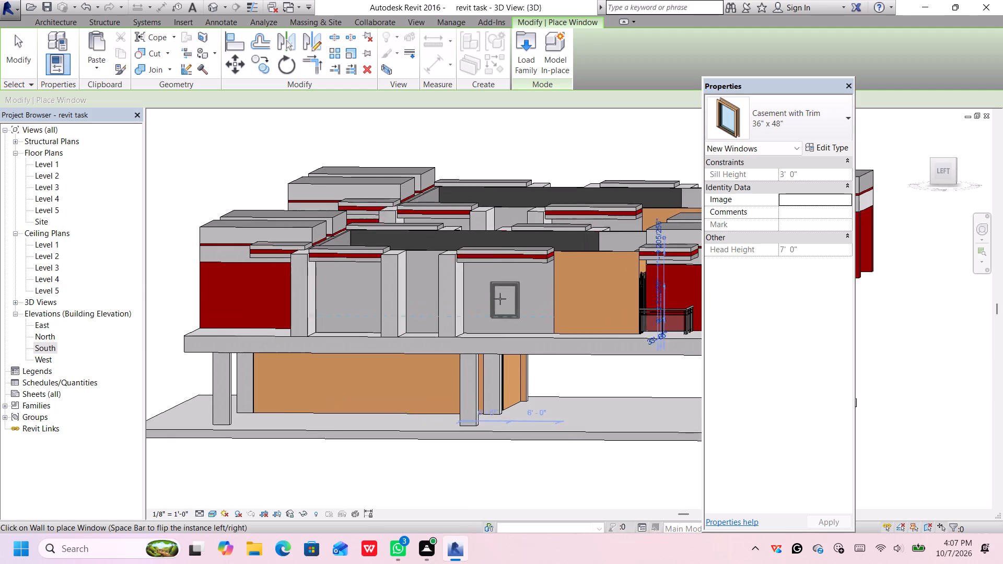
{"action": "scroll", "coordinate": [500, 299], "scroll_direction": "up", "scroll_amount": 1}
{"action": "scroll", "coordinate": [494, 289], "scroll_direction": "down", "scroll_amount": 1}
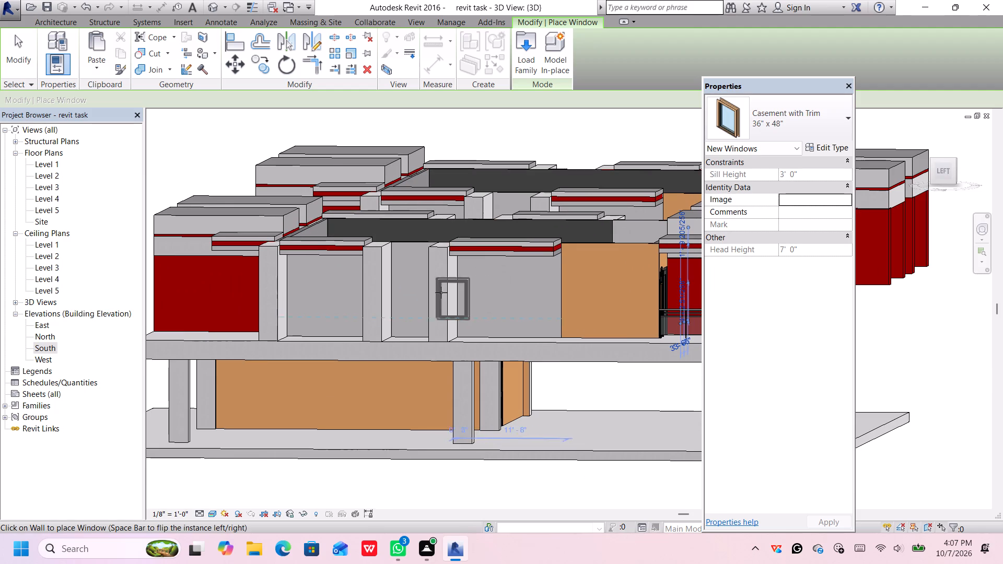
{"action": "scroll", "coordinate": [408, 284], "scroll_direction": "up", "scroll_amount": 1}
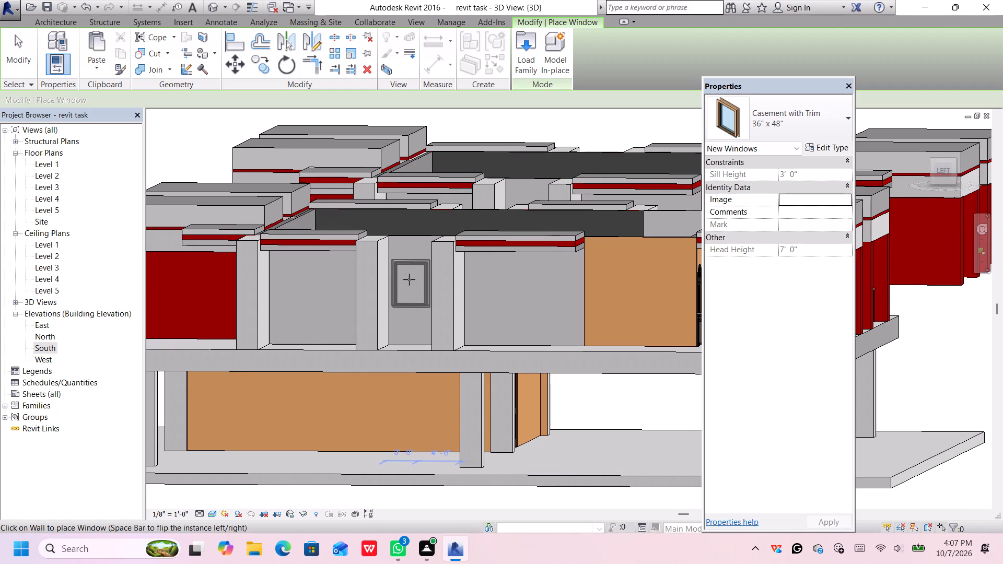
{"action": "left_click", "coordinate": [409, 279]}
Place a 36" x 48" casement window on the upper storey's orange back wall between the two red-framed canopied openings.
{"action": "scroll", "coordinate": [426, 337], "scroll_direction": "down", "scroll_amount": 4}
{"action": "middle_click_drag", "start_coordinate": [420, 357], "coordinate": [473, 356]}
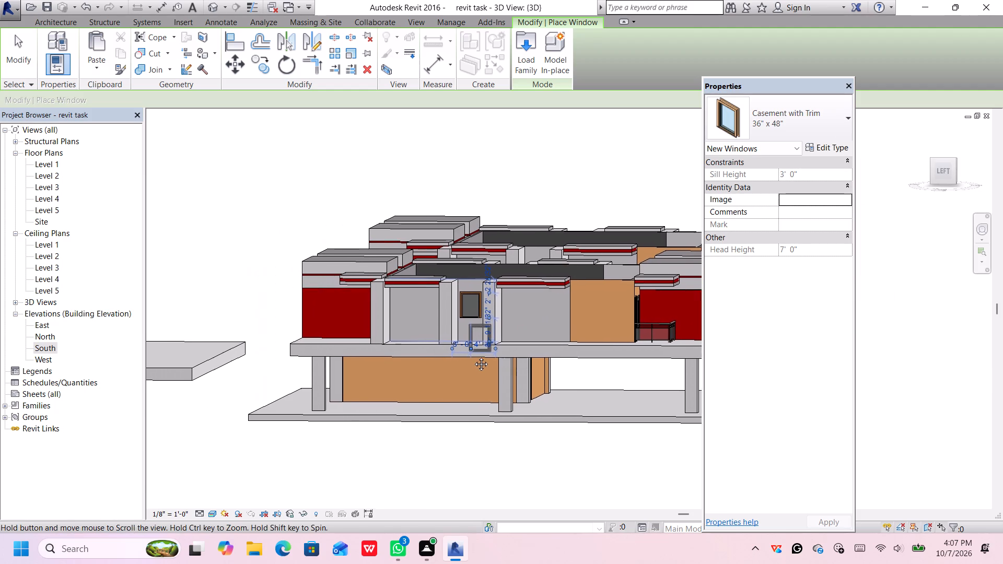
{"action": "middle_click_drag", "start_coordinate": [473, 356], "coordinate": [545, 360]}
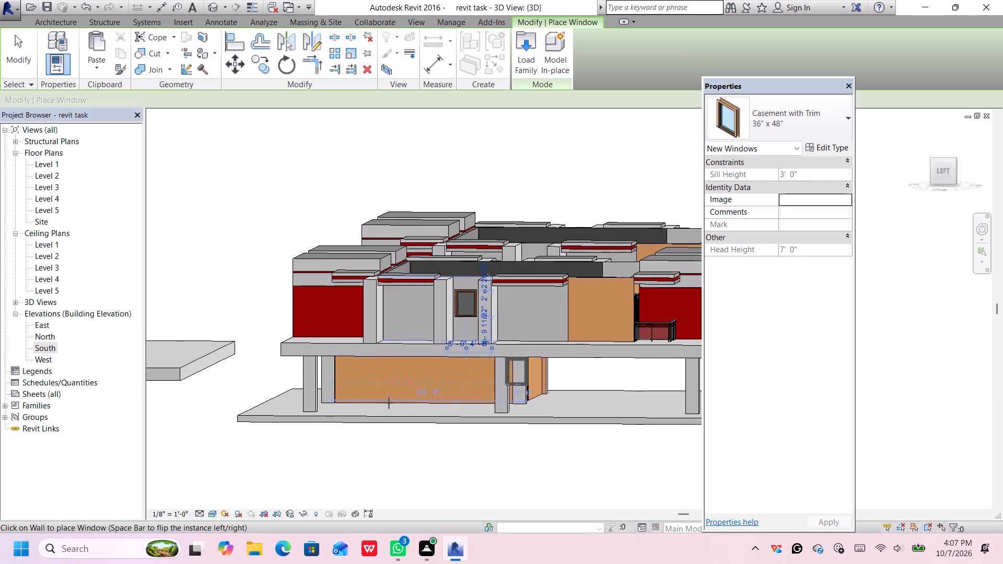
{"action": "middle_click_drag", "start_coordinate": [361, 463], "coordinate": [376, 459]}
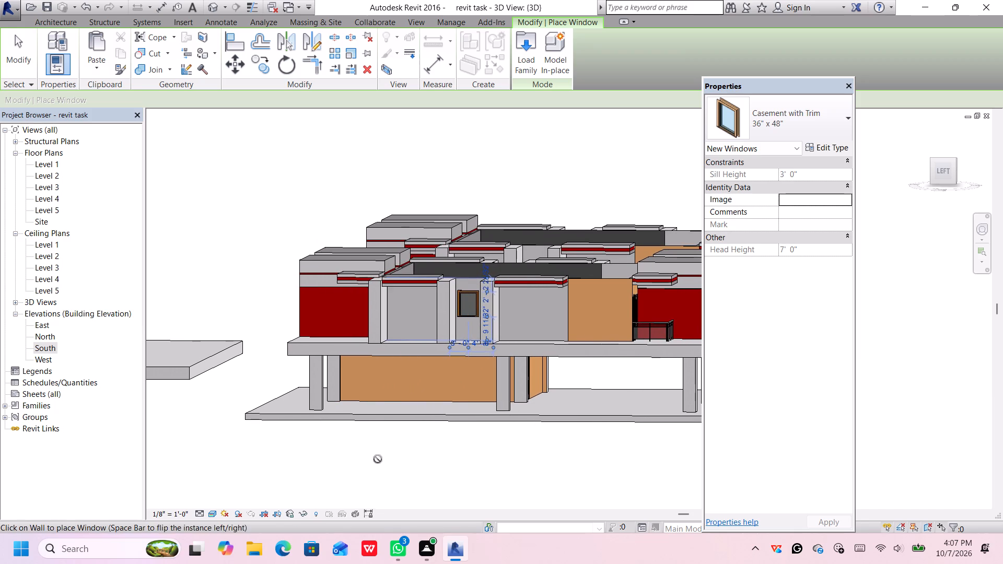
{"action": "middle_click_drag", "start_coordinate": [378, 458], "coordinate": [450, 445], "text": "shift"}
{"action": "middle_click_drag", "start_coordinate": [452, 444], "coordinate": [488, 448], "text": "shift"}
{"action": "middle_click_drag", "start_coordinate": [328, 461], "coordinate": [446, 442], "text": "shift"}
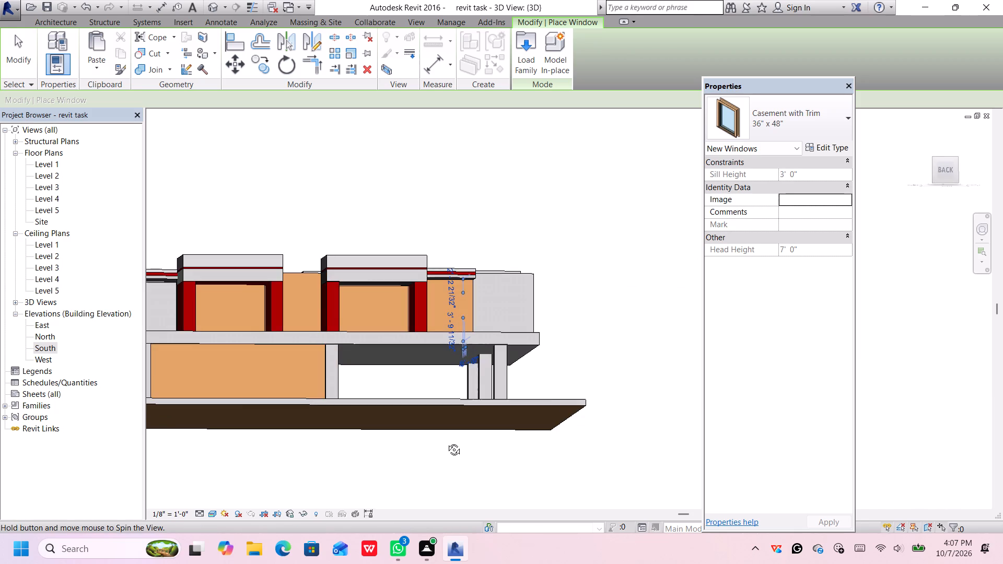
{"action": "middle_click_drag", "start_coordinate": [446, 442], "coordinate": [451, 471], "text": "shift"}
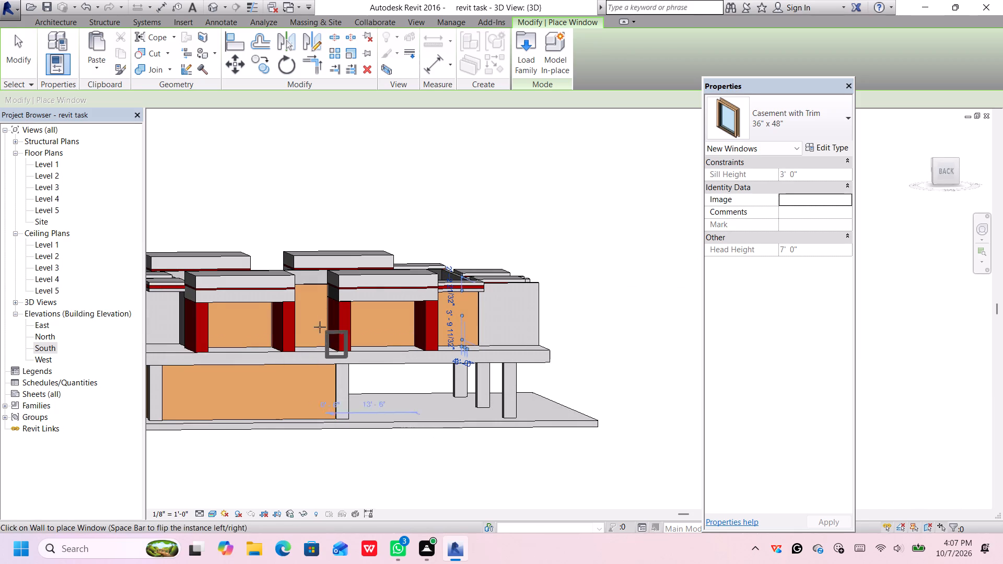
{"action": "scroll", "coordinate": [311, 314], "scroll_direction": "up", "scroll_amount": 1}
{"action": "middle_click_drag", "start_coordinate": [308, 313], "coordinate": [316, 316]}
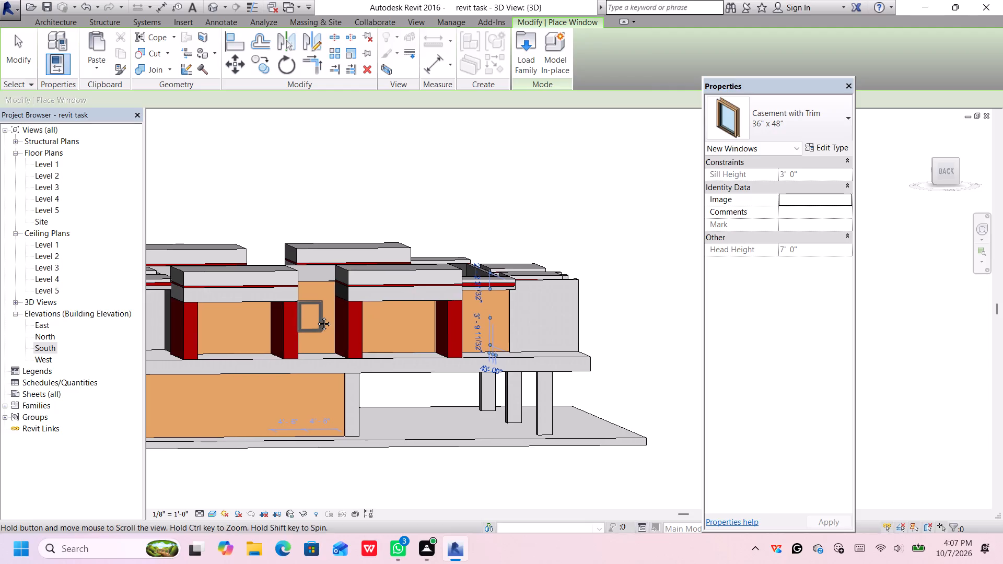
{"action": "middle_click_drag", "start_coordinate": [316, 316], "coordinate": [356, 316]}
{"action": "left_click", "coordinate": [358, 314]}
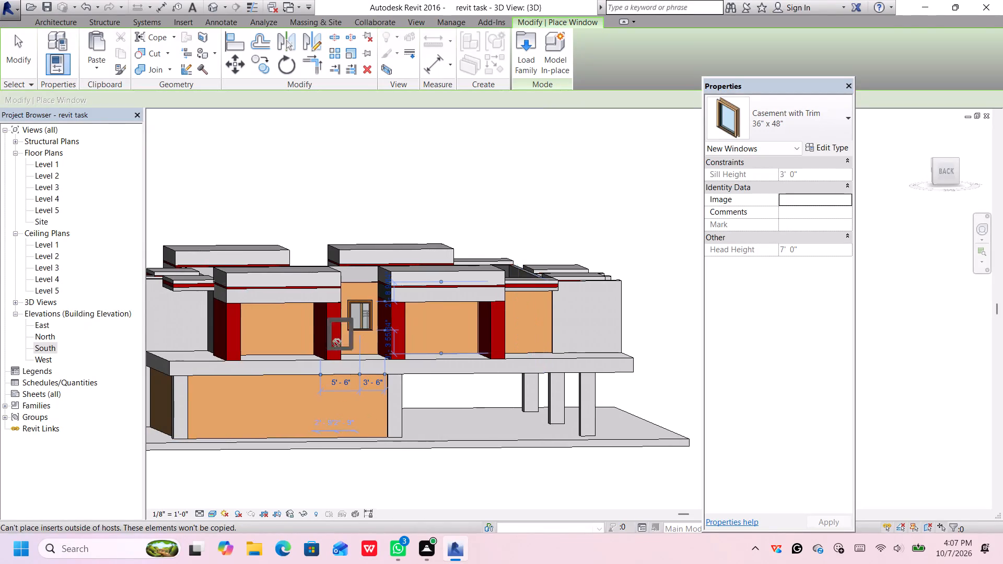
Place a 36" x 48" casement window on the building's right side, in the upper storey's recessed grey wall between the piers.
{"action": "scroll", "coordinate": [309, 355], "scroll_direction": "down", "scroll_amount": 3}
{"action": "middle_click_drag", "start_coordinate": [294, 369], "coordinate": [379, 365]}
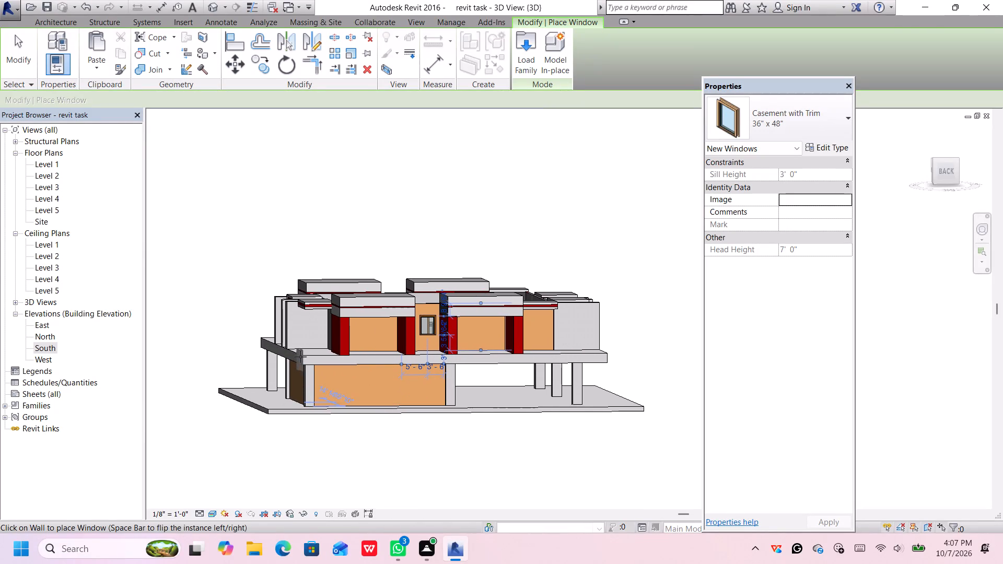
{"action": "middle_click_drag", "start_coordinate": [283, 448], "coordinate": [283, 450]}
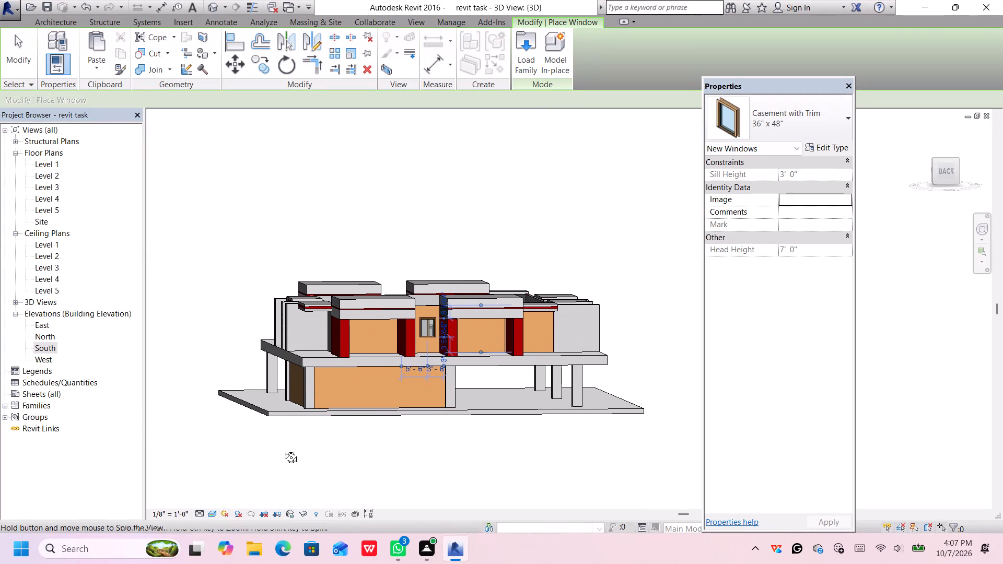
{"action": "middle_click_drag", "start_coordinate": [283, 450], "coordinate": [375, 448]}
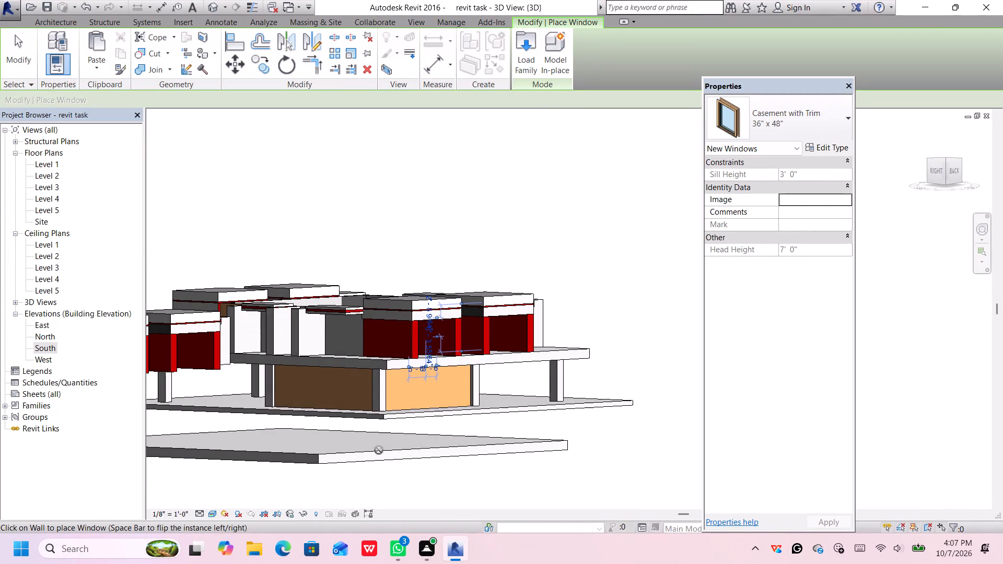
{"action": "scroll", "coordinate": [290, 359], "scroll_direction": "up", "scroll_amount": 6}
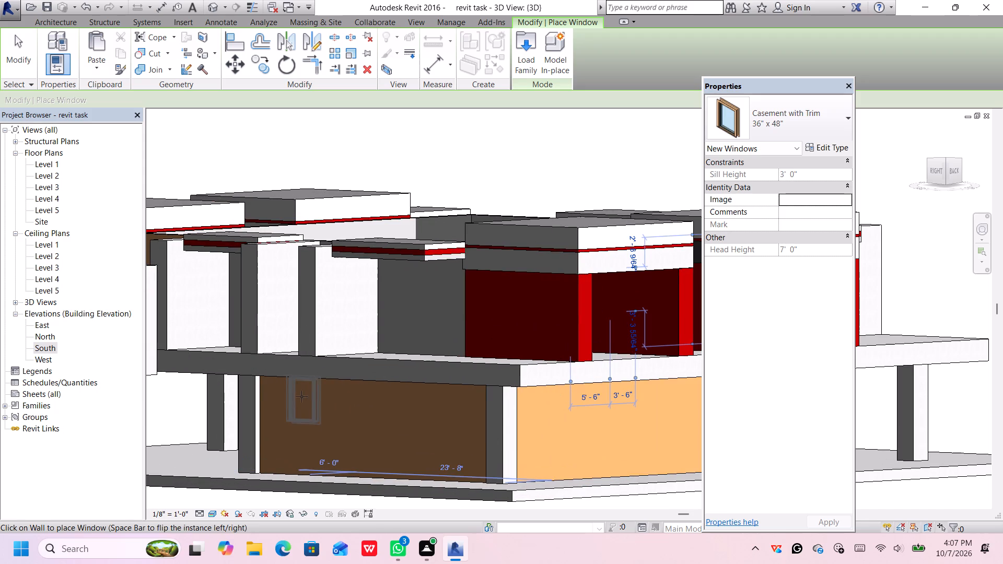
{"action": "middle_click_drag", "start_coordinate": [303, 401], "coordinate": [390, 405], "text": "shift"}
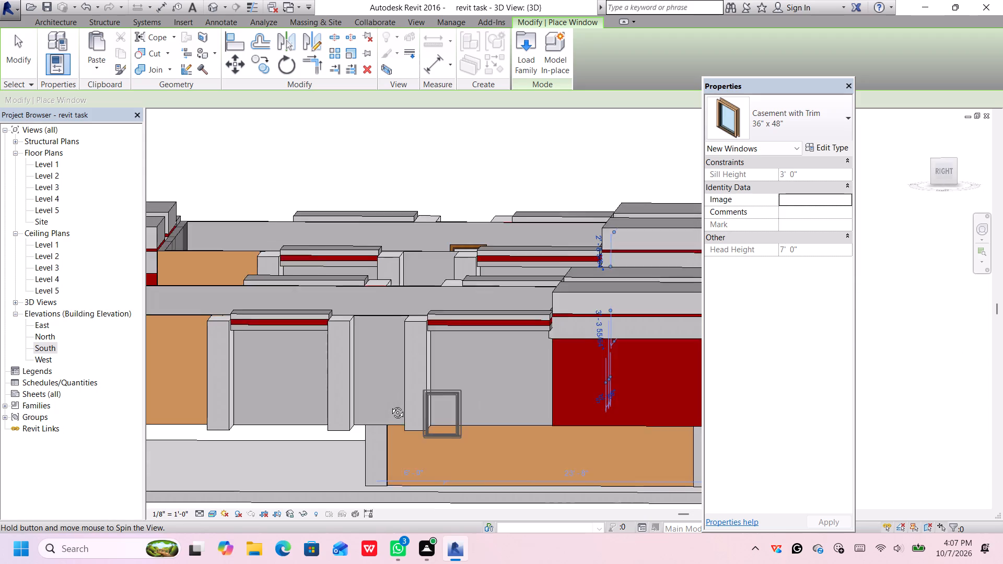
{"action": "middle_click_drag", "start_coordinate": [390, 405], "coordinate": [373, 437], "text": "shift"}
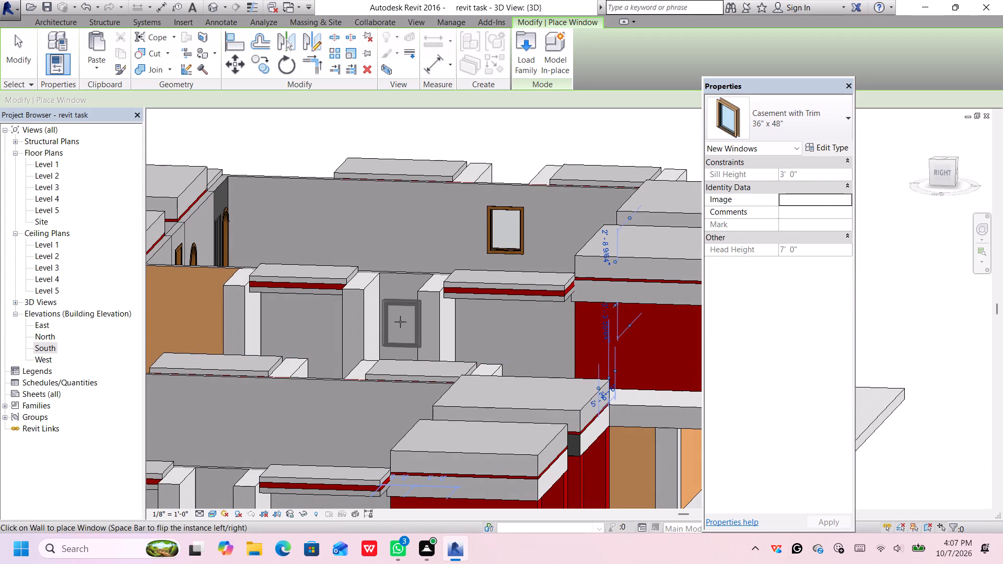
{"action": "left_click", "coordinate": [400, 322]}
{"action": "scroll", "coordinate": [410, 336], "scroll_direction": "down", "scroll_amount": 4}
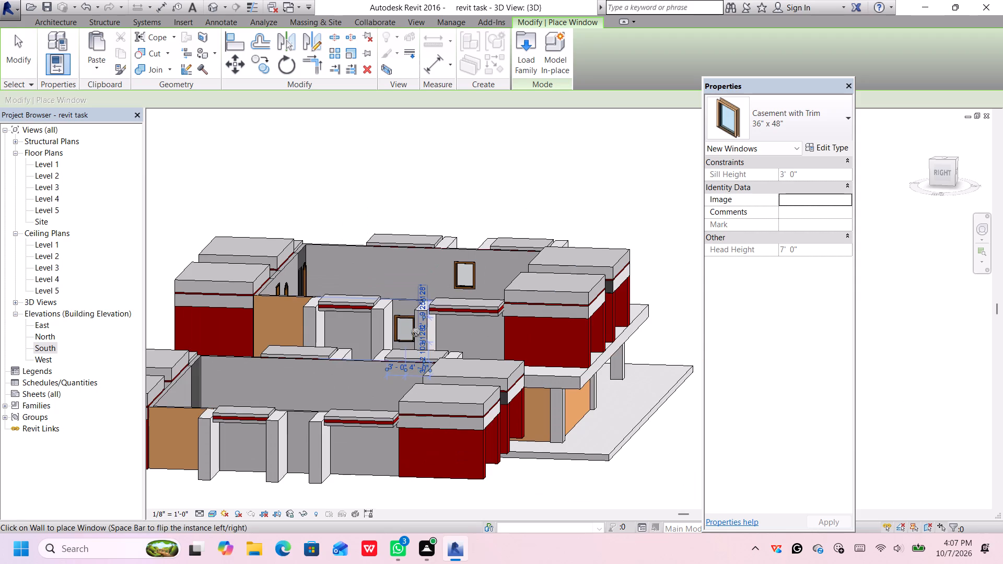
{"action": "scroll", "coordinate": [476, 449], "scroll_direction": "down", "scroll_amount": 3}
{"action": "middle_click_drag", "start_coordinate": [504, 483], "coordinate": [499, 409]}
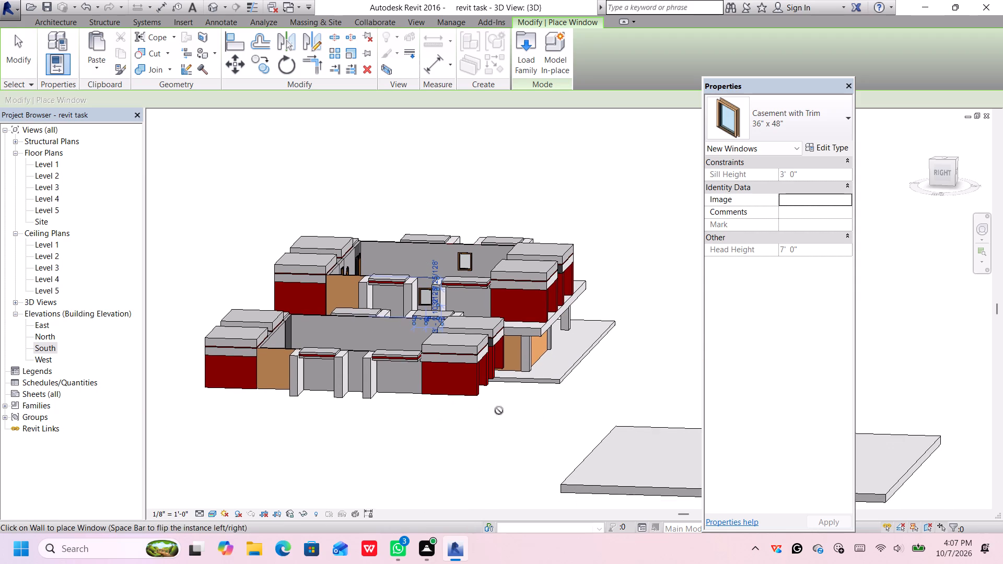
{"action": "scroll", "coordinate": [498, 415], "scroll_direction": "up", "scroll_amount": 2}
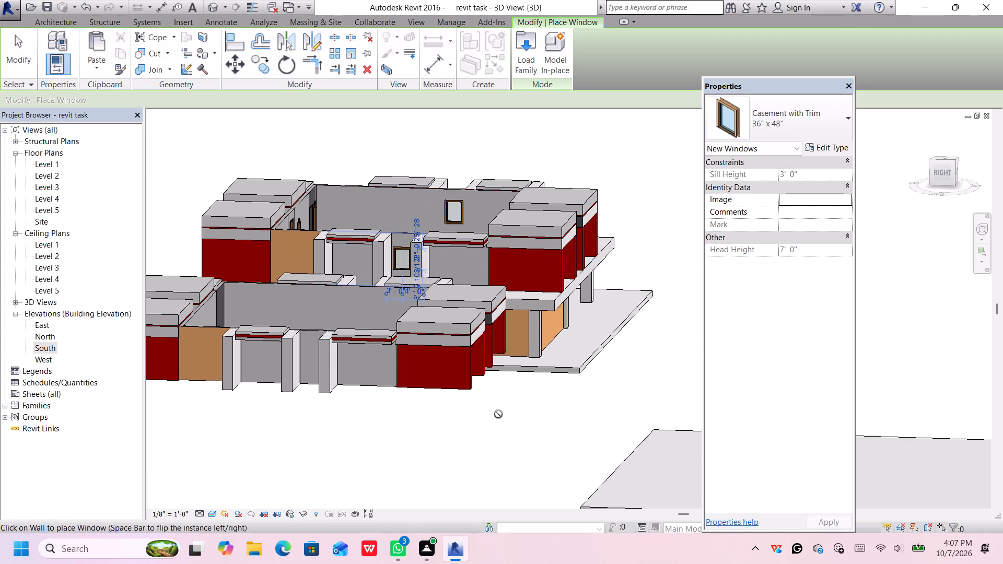
End the window placement command.
{"action": "key", "text": "Escape"}
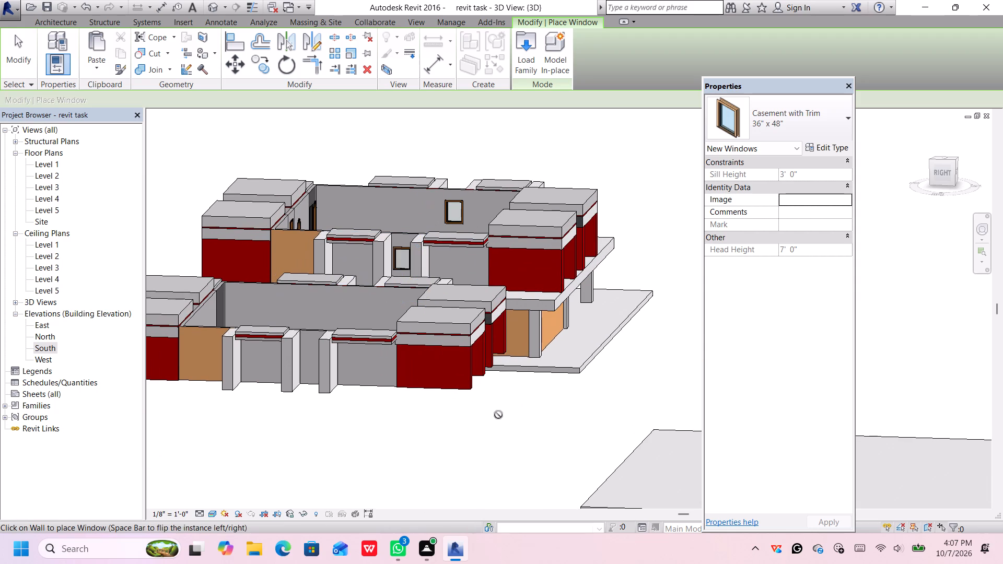
{"action": "key", "text": "space"}
{"action": "key", "text": "Escape"}
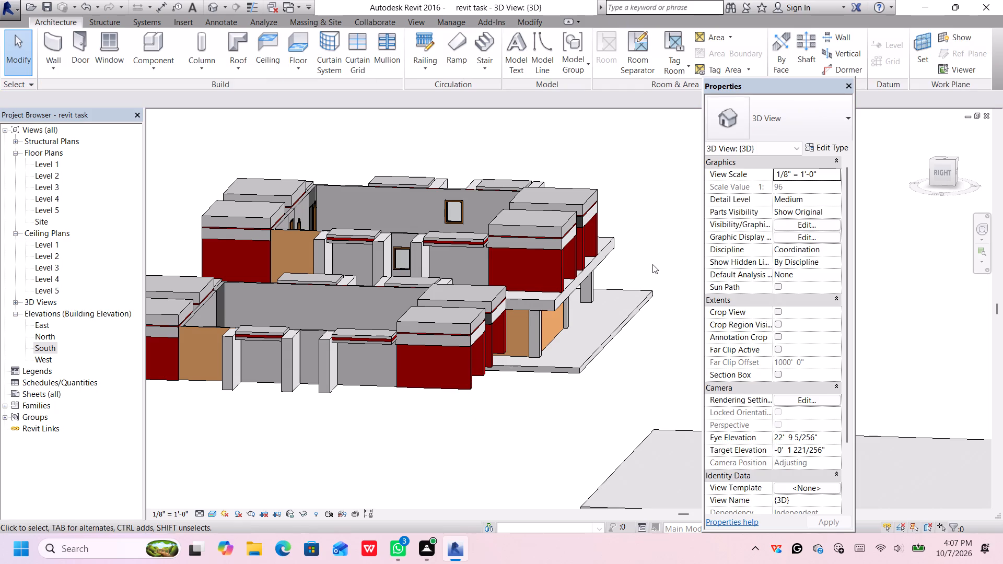
Group all elements of the detached, windowless copy of the upper storey beside the building as a model group named "floor task".
{"action": "scroll", "coordinate": [659, 274], "scroll_direction": "down", "scroll_amount": 2}
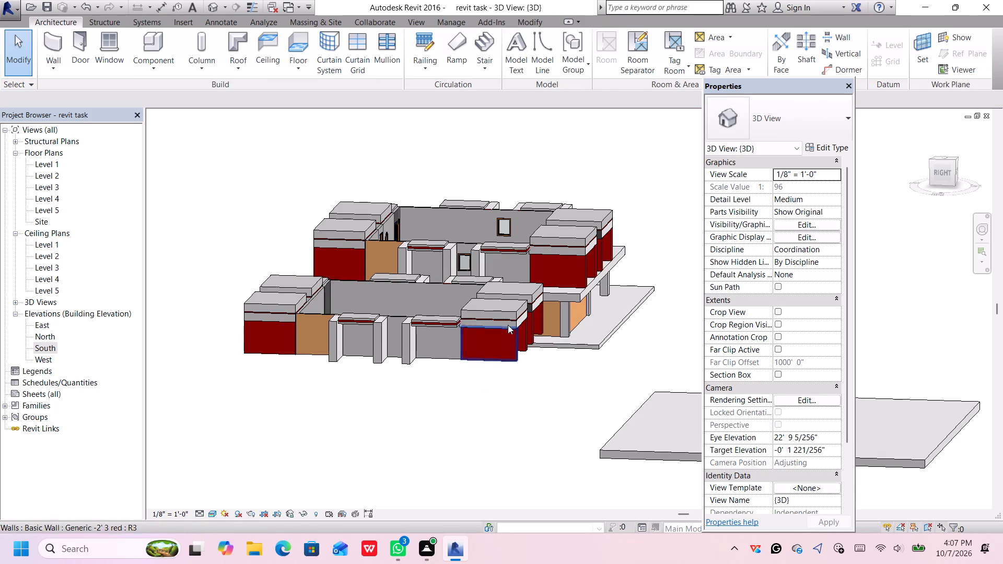
{"action": "scroll", "coordinate": [512, 316], "scroll_direction": "up", "scroll_amount": 2}
{"action": "scroll", "coordinate": [512, 314], "scroll_direction": "down", "scroll_amount": 2}
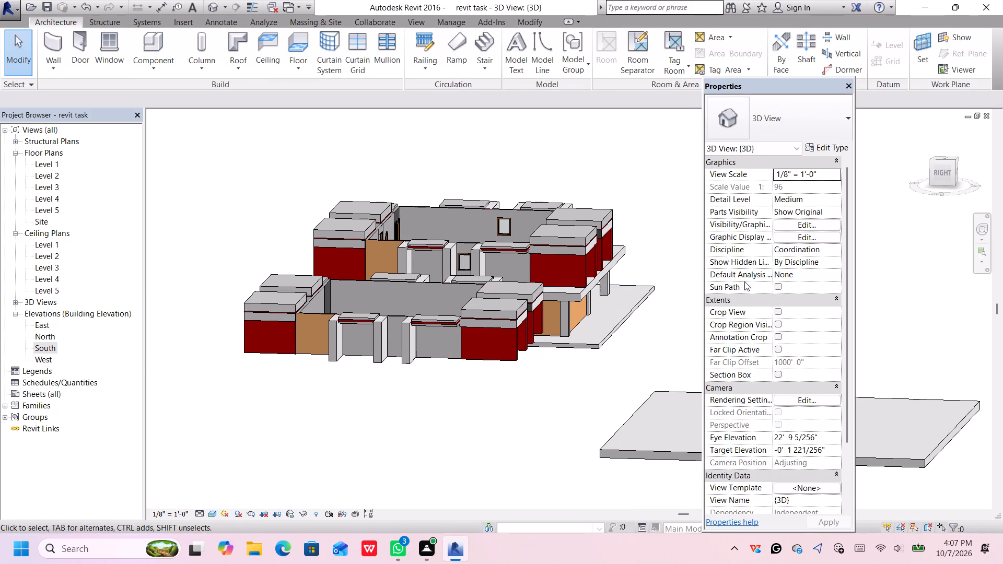
{"action": "left_click", "coordinate": [944, 157]}
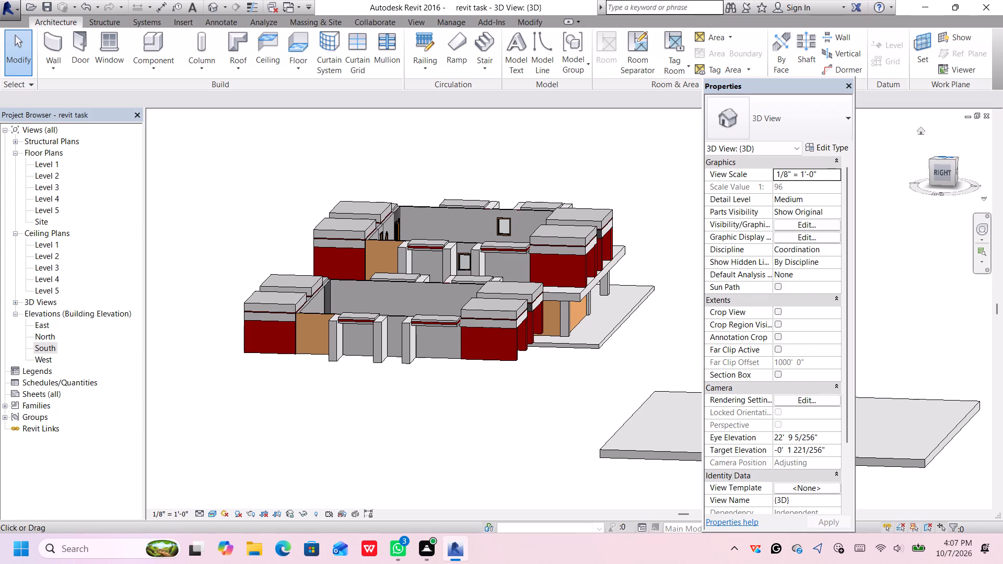
{"action": "left_click", "coordinate": [943, 180]}
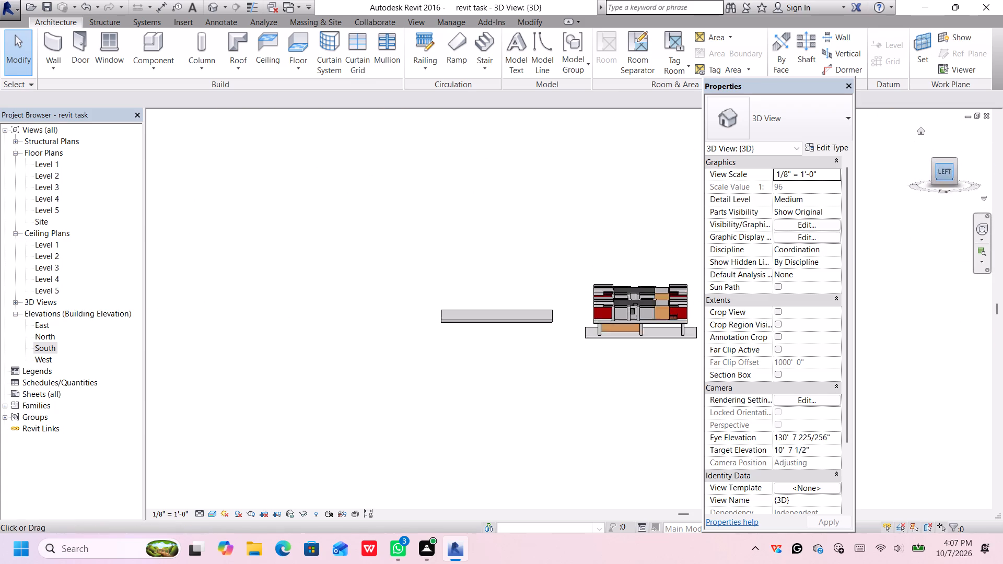
{"action": "left_click", "coordinate": [954, 168]}
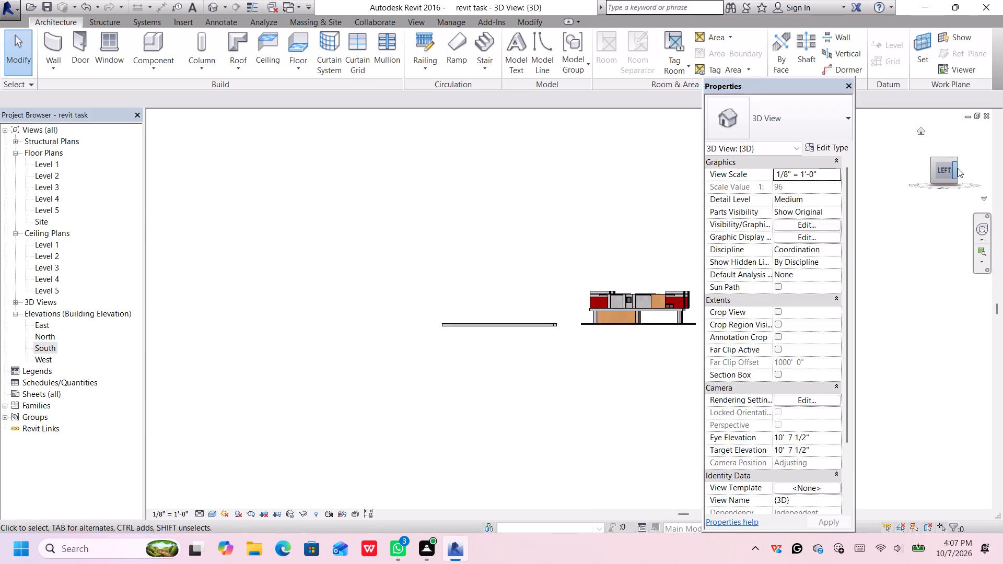
{"action": "left_click", "coordinate": [959, 169]}
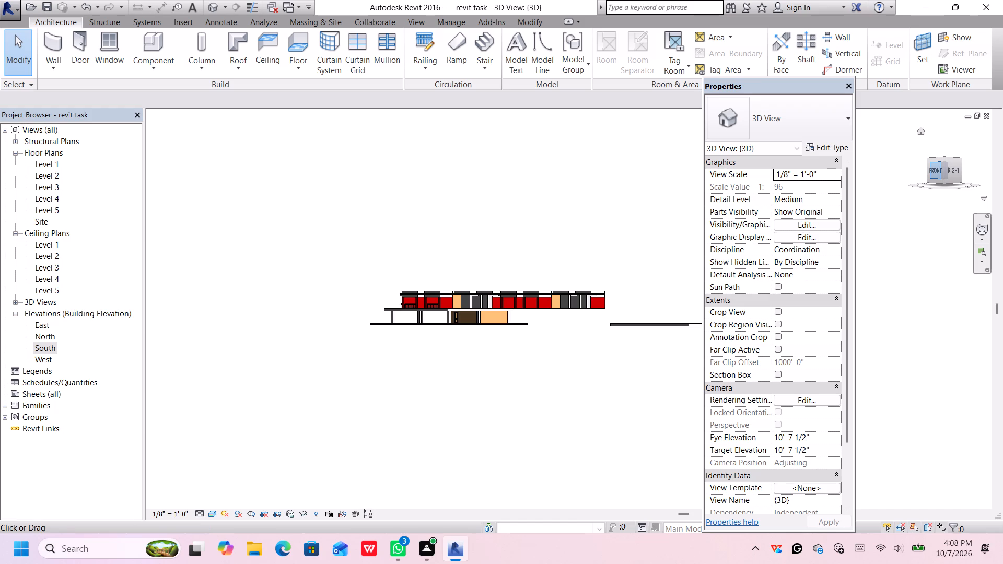
{"action": "left_click", "coordinate": [932, 170]}
{"action": "scroll", "coordinate": [675, 293], "scroll_direction": "up", "scroll_amount": 3}
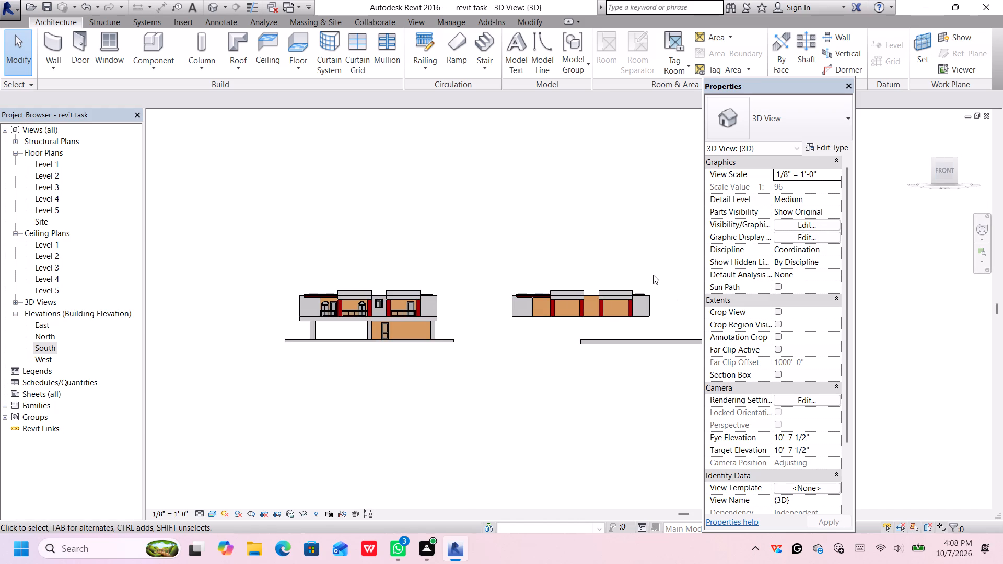
{"action": "left_click_drag", "start_coordinate": [667, 270], "coordinate": [482, 329]}
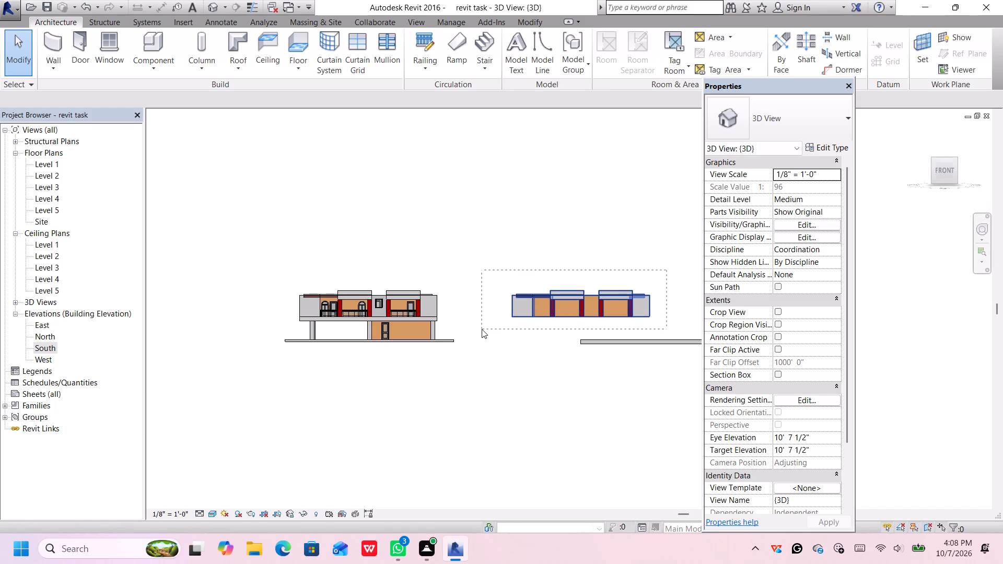
{"action": "left_click_drag", "start_coordinate": [482, 329], "coordinate": [482, 327]}
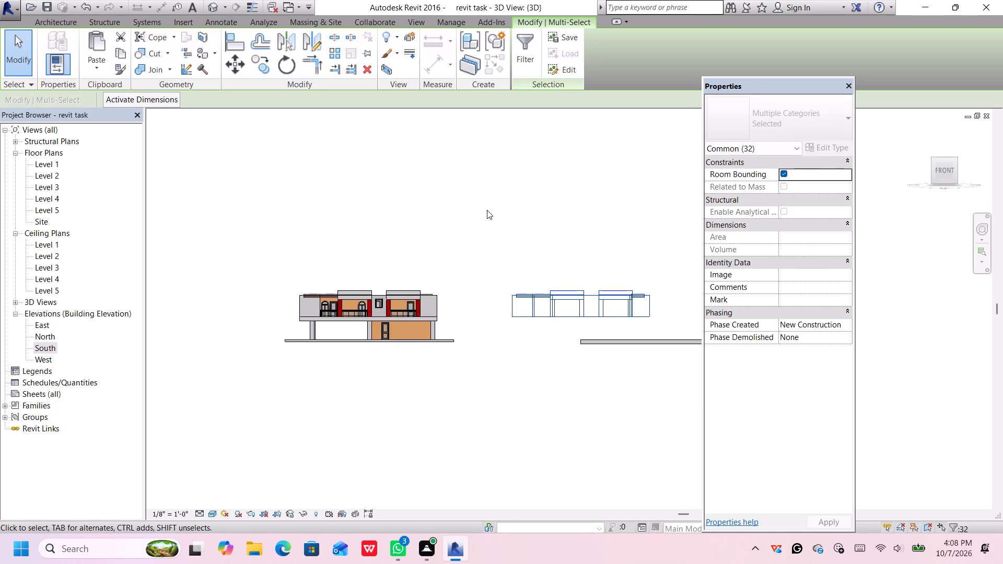
{"action": "left_click", "coordinate": [480, 85]}
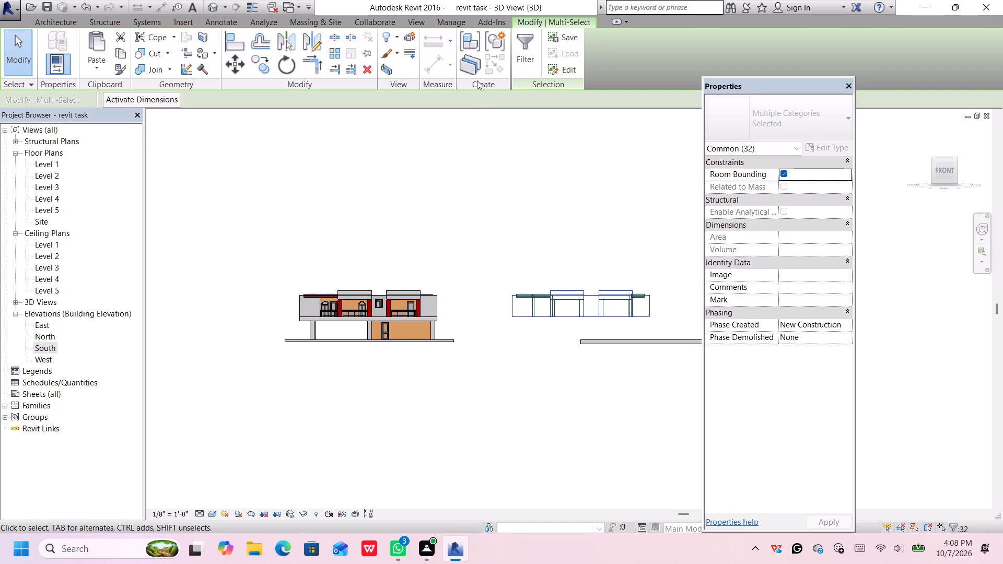
{"action": "left_click", "coordinate": [477, 80]}
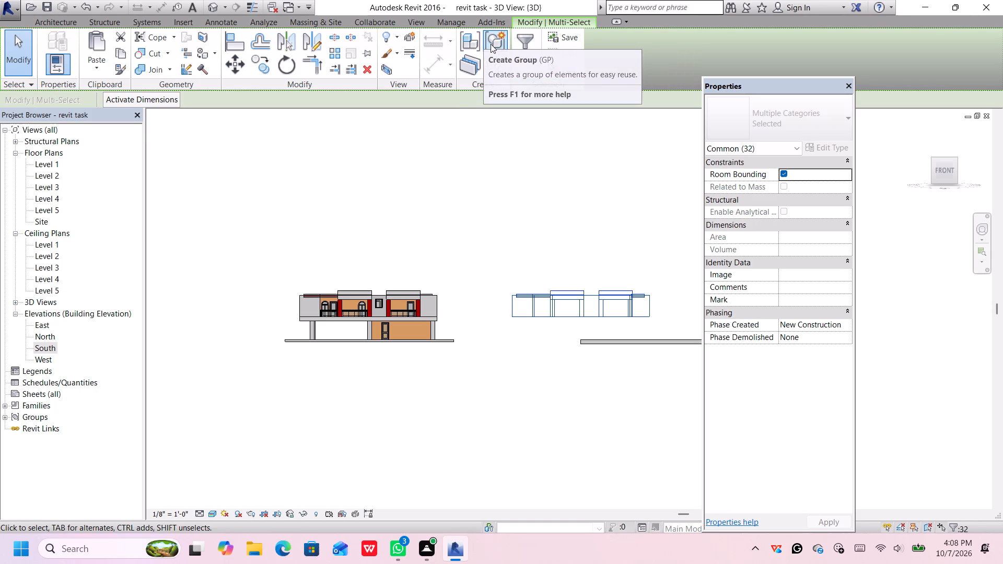
{"action": "left_click", "coordinate": [490, 45]}
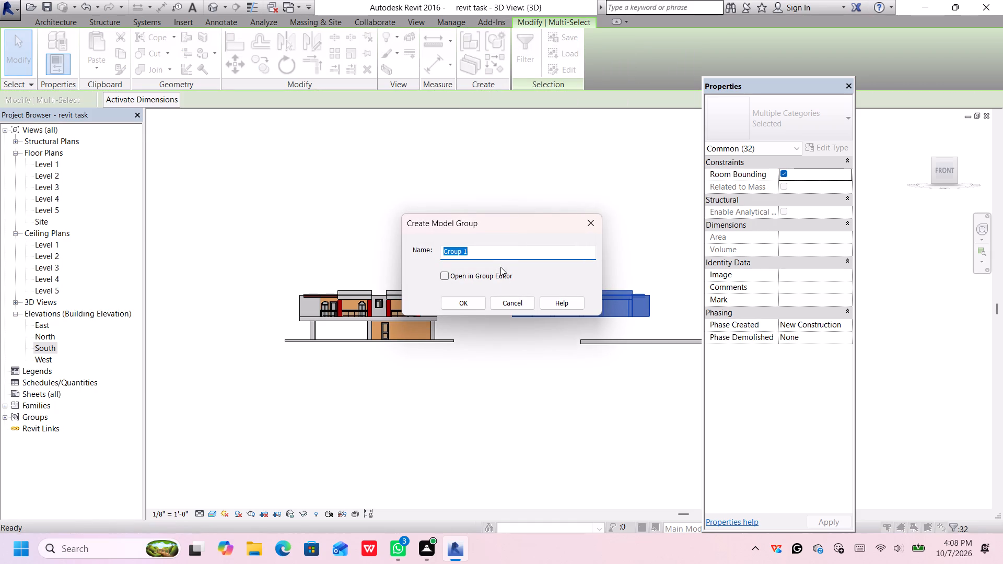
{"action": "left_click", "coordinate": [506, 256]}
{"action": "key", "text": "BackSpace"}
{"action": "key", "text": "BackSpace"}
{"action": "key", "text": "BackSpace"}
{"action": "key", "text": "BackSpace"}
{"action": "key", "text": "BackSpace"}
{"action": "key", "text": "BackSpace"}
{"action": "key", "text": "BackSpace"}
{"action": "key", "text": "BackSpace"}
{"action": "key", "text": "BackSpace"}
{"action": "key", "text": "BackSpace"}
{"action": "key", "text": "BackSpace"}
{"action": "type", "text": "floo"}
{"action": "type", "text": "r task"}
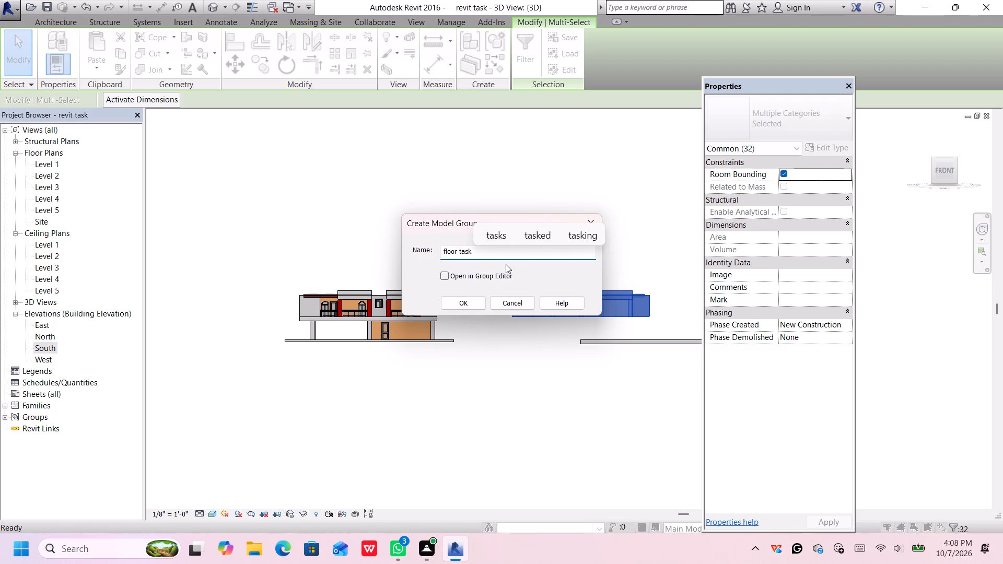
{"action": "key", "text": "Return"}
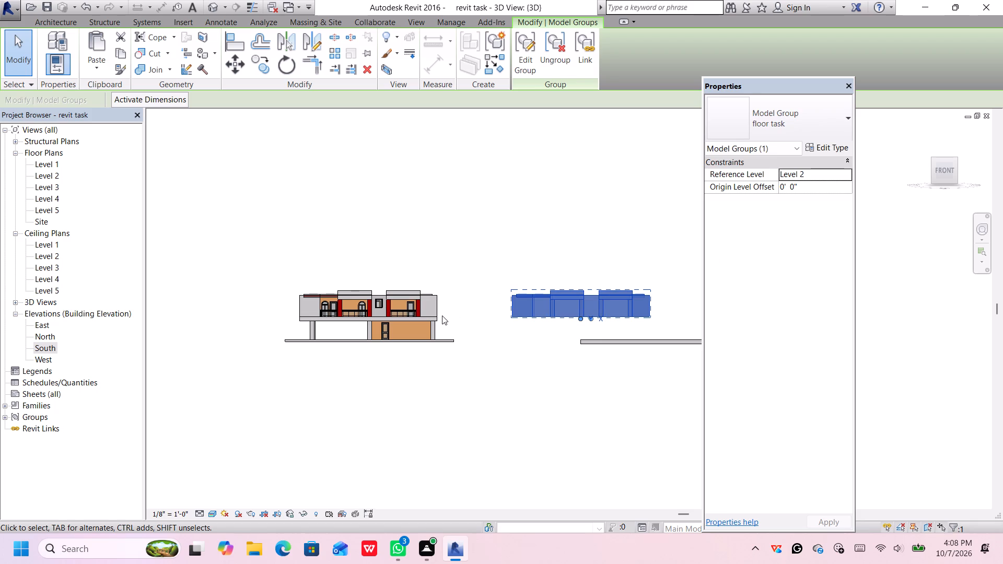
Move the "floor task" group farther away from the building, beyond the near edge of the separate slab.
{"action": "left_click", "coordinate": [543, 308]}
{"action": "left_click_drag", "start_coordinate": [543, 308], "coordinate": [541, 318]}
{"action": "left_click_drag", "start_coordinate": [559, 310], "coordinate": [558, 311]}
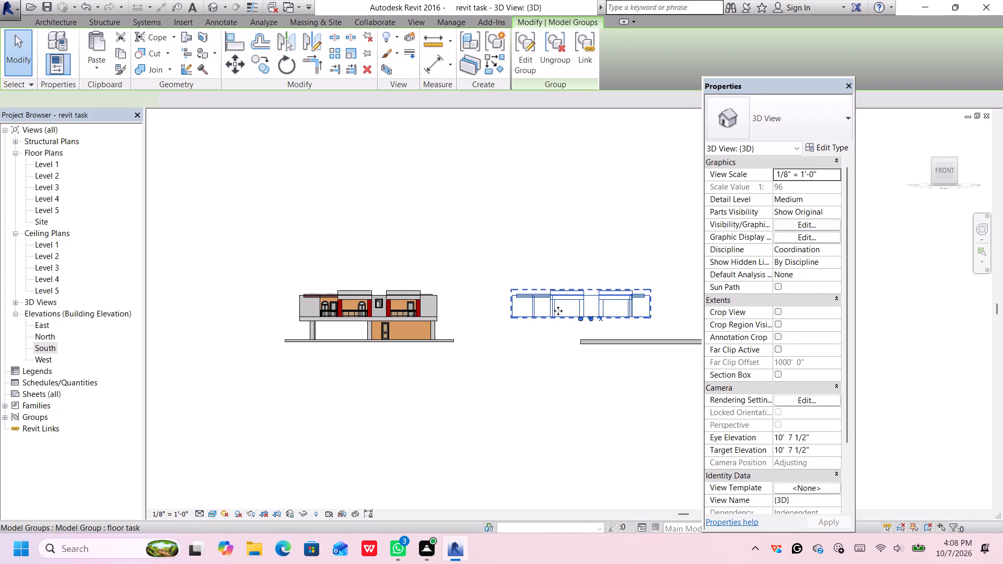
{"action": "left_click_drag", "start_coordinate": [558, 311], "coordinate": [808, 333]}
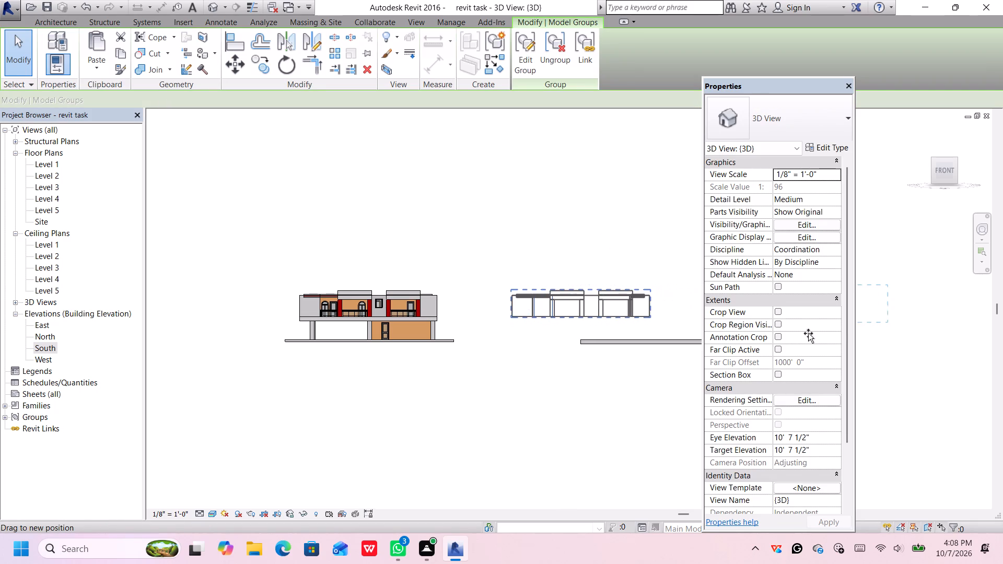
{"action": "left_click_drag", "start_coordinate": [808, 333], "coordinate": [893, 318]}
{"action": "scroll", "coordinate": [614, 339], "scroll_direction": "down", "scroll_amount": 2}
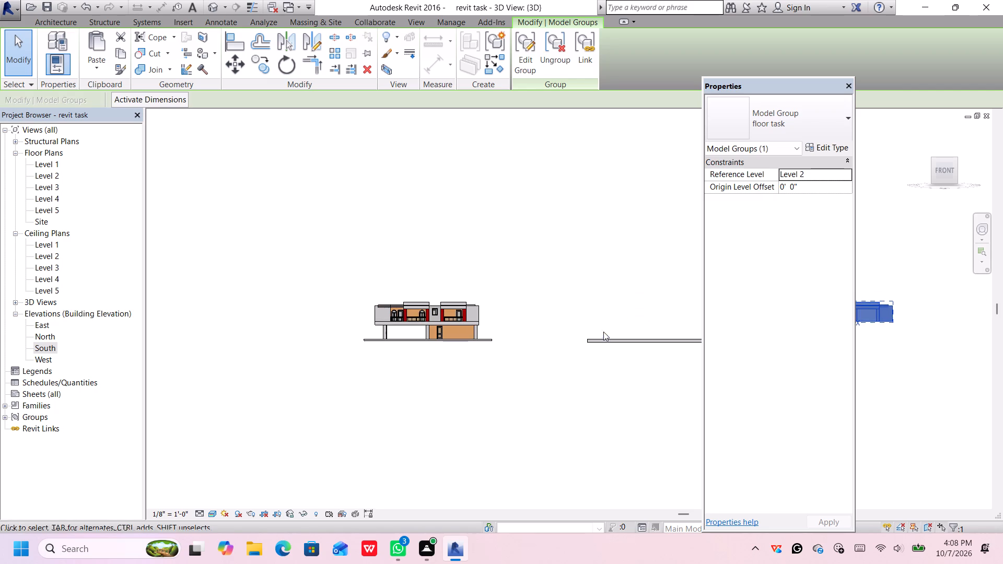
{"action": "scroll", "coordinate": [592, 331], "scroll_direction": "up", "scroll_amount": 3}
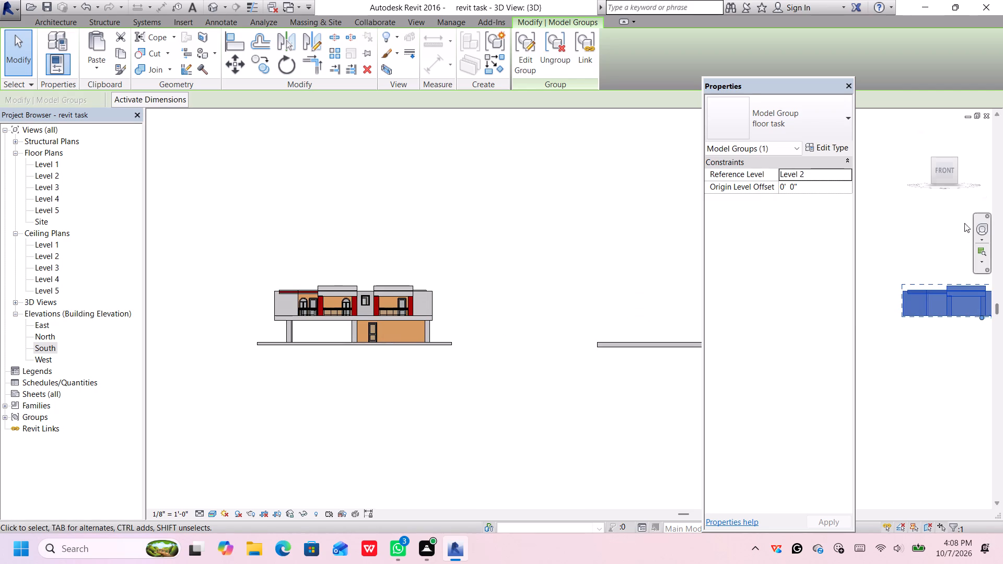
Examine the building, the separate slab and the moved "floor task" group from several angles.
{"action": "left_click", "coordinate": [935, 161]}
{"action": "scroll", "coordinate": [333, 397], "scroll_direction": "down", "scroll_amount": 6}
{"action": "scroll", "coordinate": [444, 436], "scroll_direction": "down", "scroll_amount": 2}
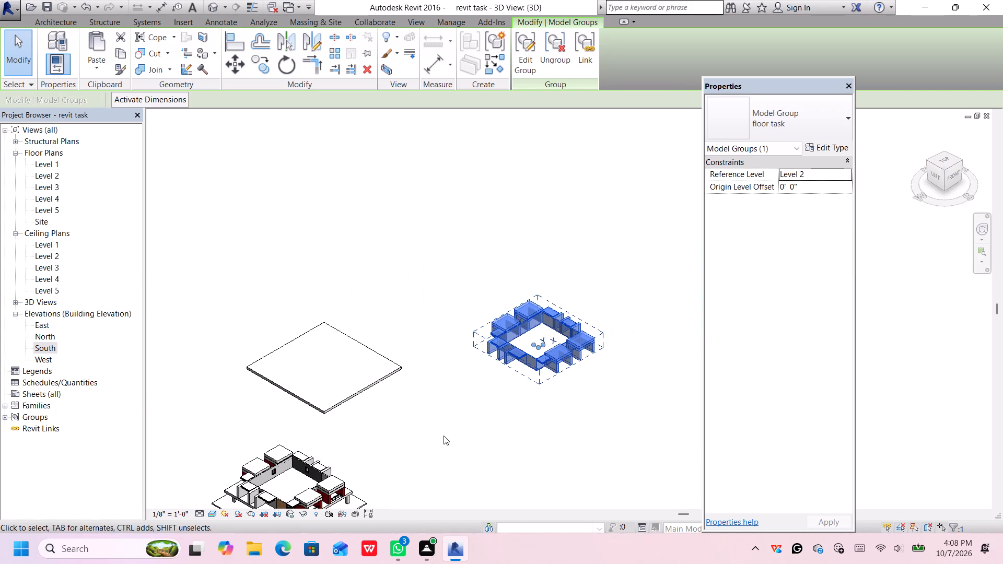
{"action": "middle_click_drag", "start_coordinate": [444, 439], "coordinate": [528, 305]}
{"action": "left_click", "coordinate": [439, 406]}
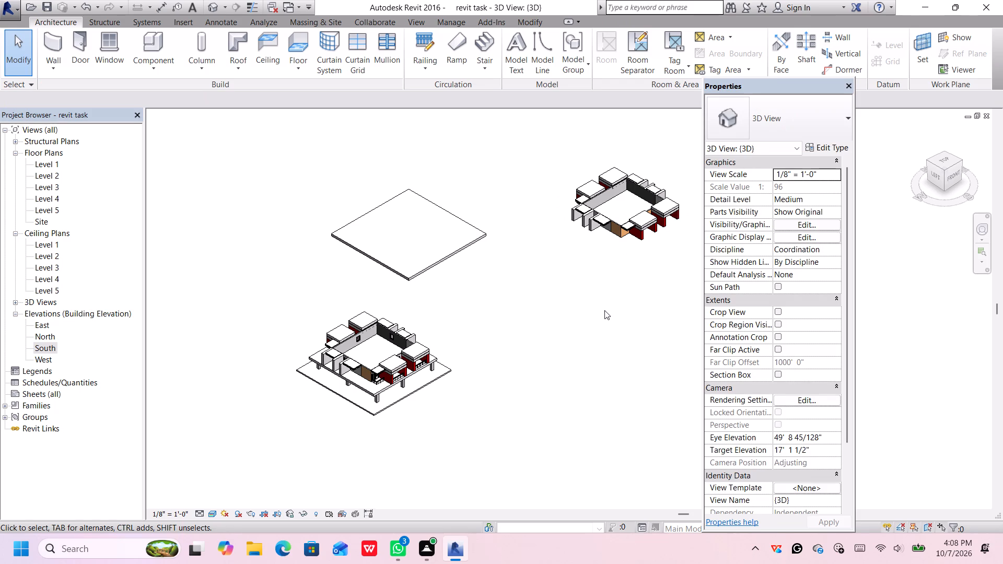
{"action": "scroll", "coordinate": [379, 339], "scroll_direction": "up", "scroll_amount": 3}
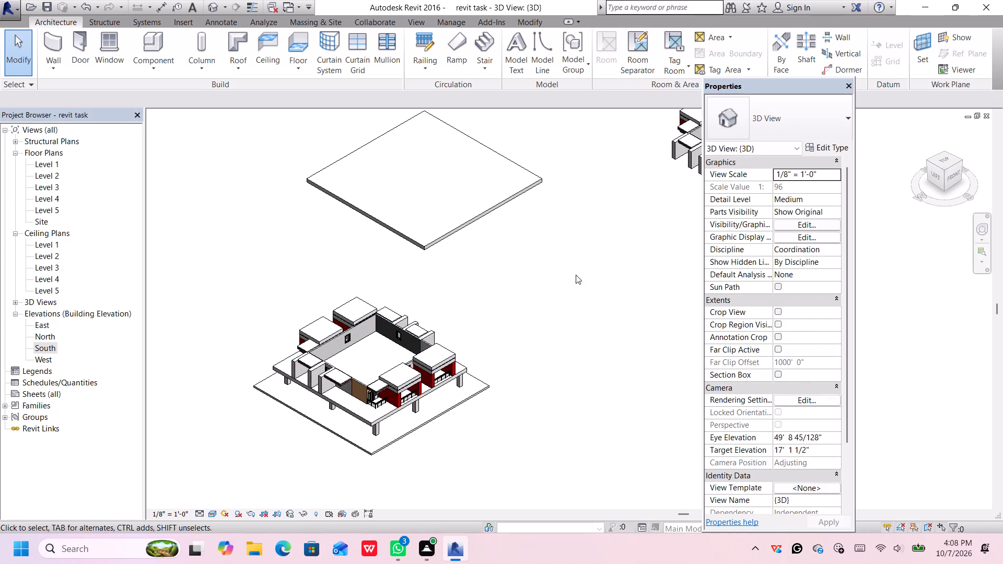
{"action": "left_click", "coordinate": [955, 162]}
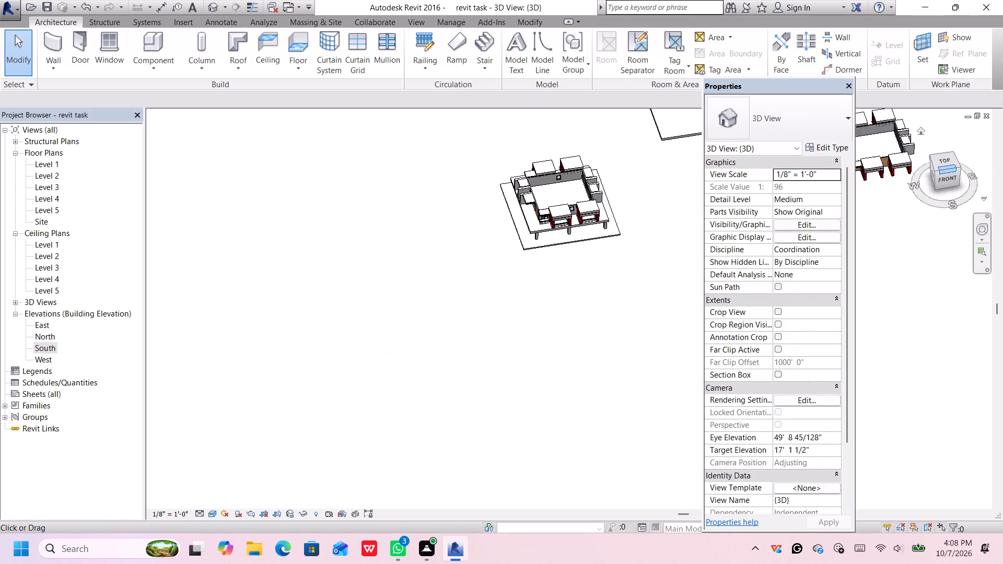
{"action": "left_click", "coordinate": [953, 168]}
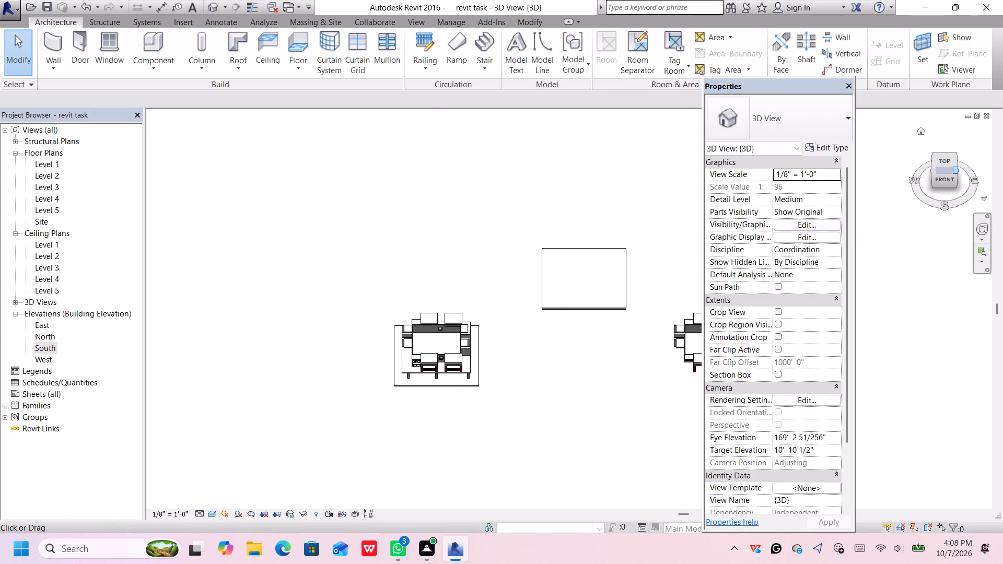
{"action": "left_click", "coordinate": [958, 171]}
{"action": "scroll", "coordinate": [428, 305], "scroll_direction": "up", "scroll_amount": 5}
{"action": "scroll", "coordinate": [436, 300], "scroll_direction": "down", "scroll_amount": 1}
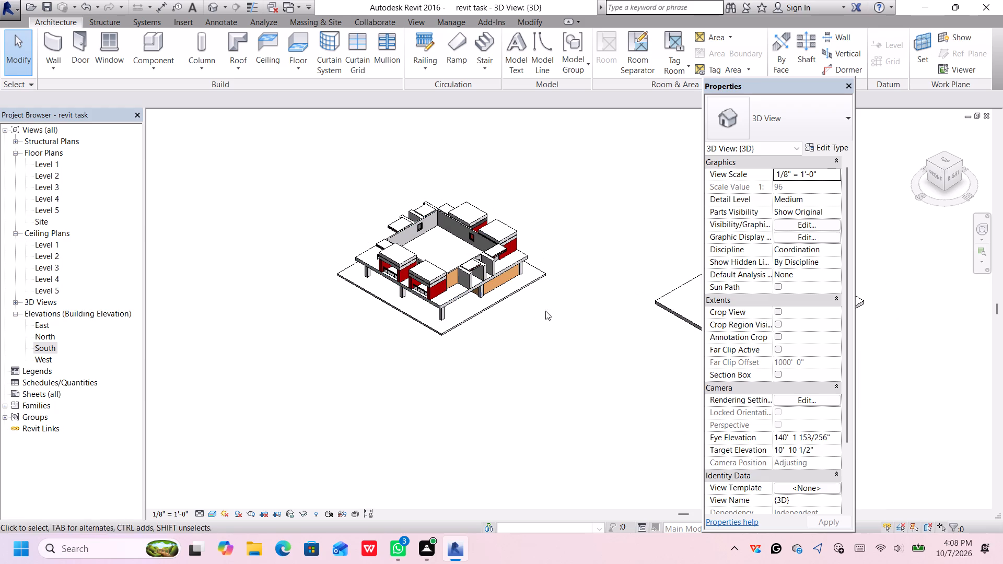
{"action": "middle_click_drag", "start_coordinate": [559, 314], "coordinate": [494, 380]}
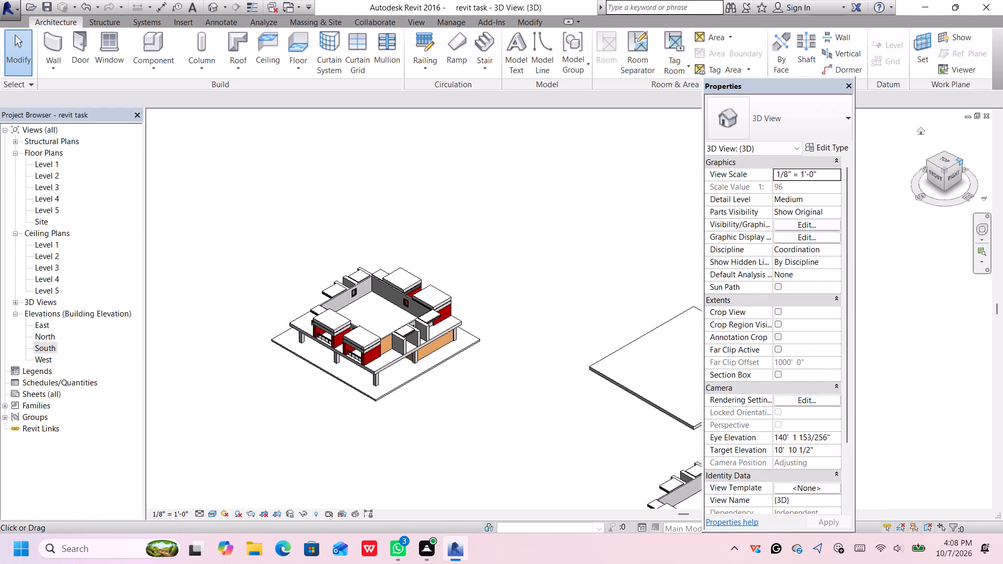
{"action": "left_click", "coordinate": [953, 166]}
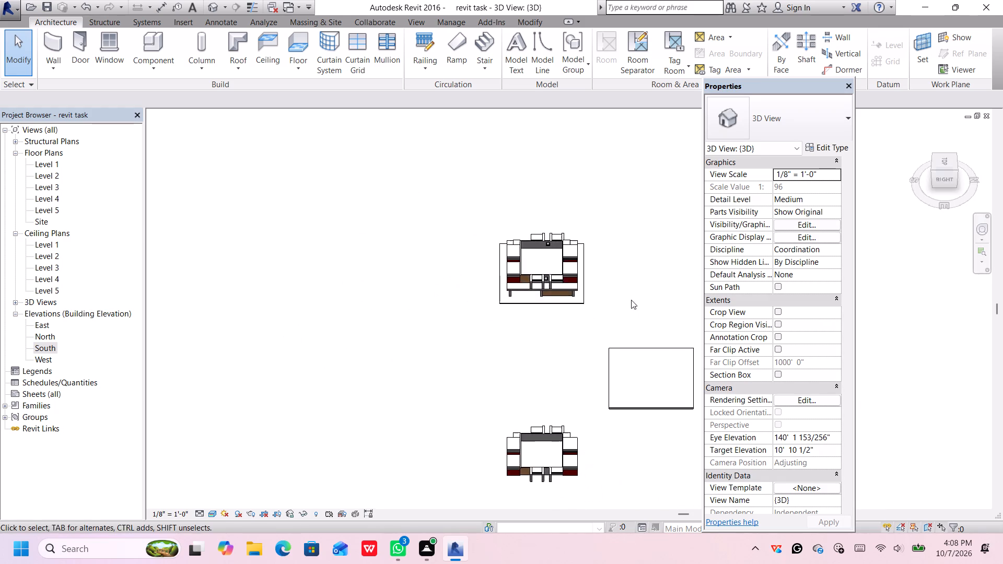
{"action": "scroll", "coordinate": [570, 242], "scroll_direction": "up", "scroll_amount": 5}
{"action": "middle_click_drag", "start_coordinate": [506, 234], "coordinate": [519, 351]}
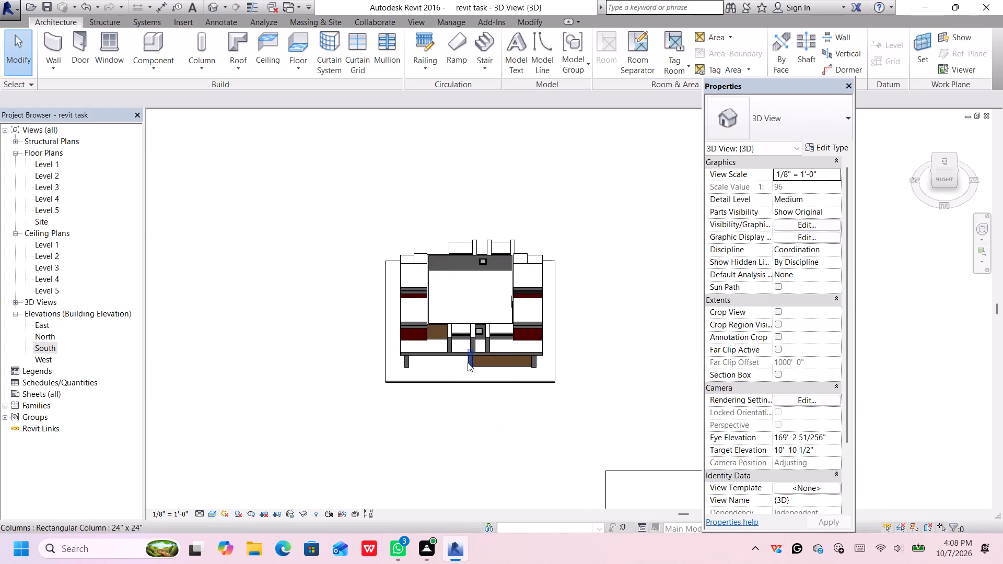
{"action": "scroll", "coordinate": [468, 361], "scroll_direction": "up", "scroll_amount": 5}
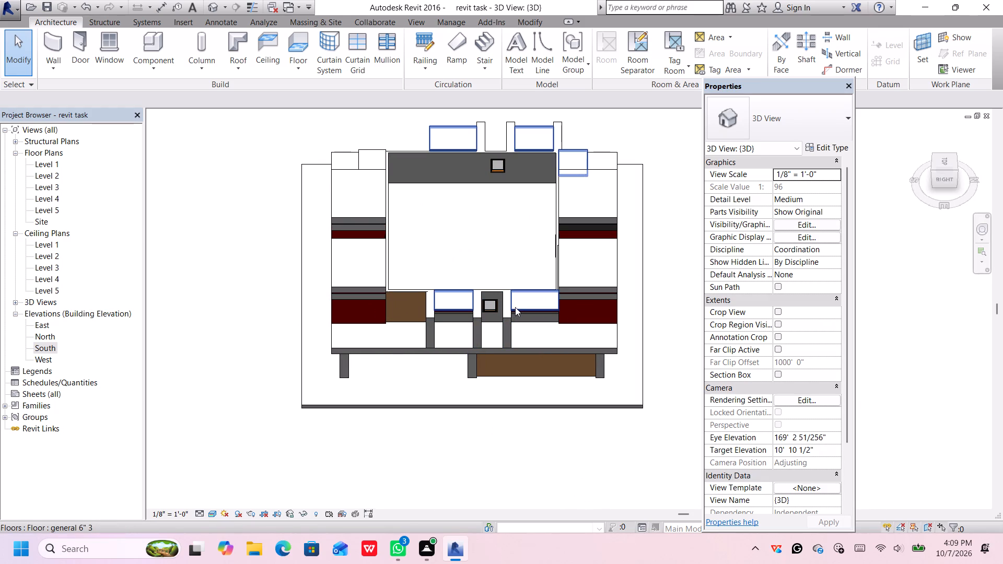
{"action": "scroll", "coordinate": [519, 311], "scroll_direction": "up", "scroll_amount": 1}
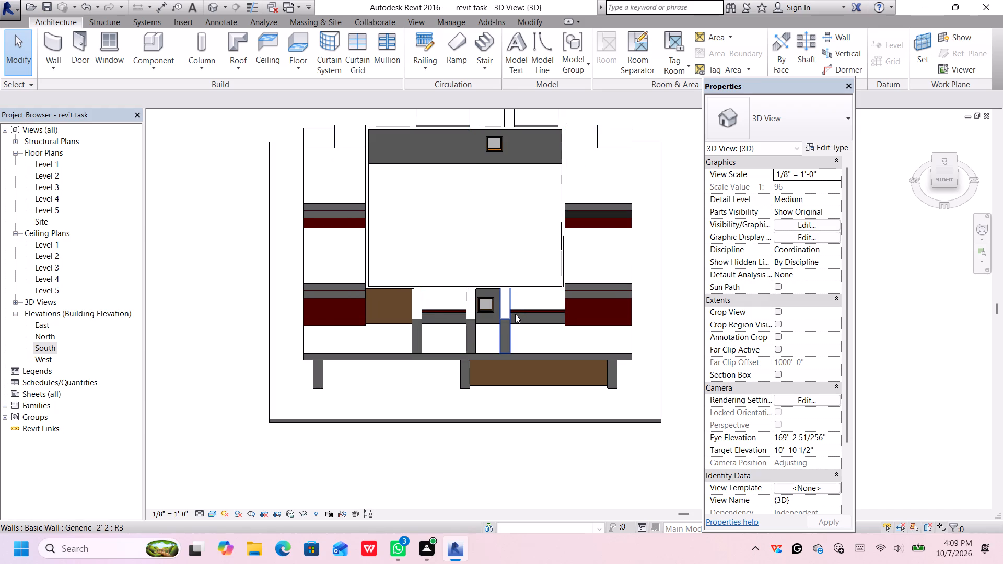
{"action": "scroll", "coordinate": [515, 314], "scroll_direction": "down", "scroll_amount": 1}
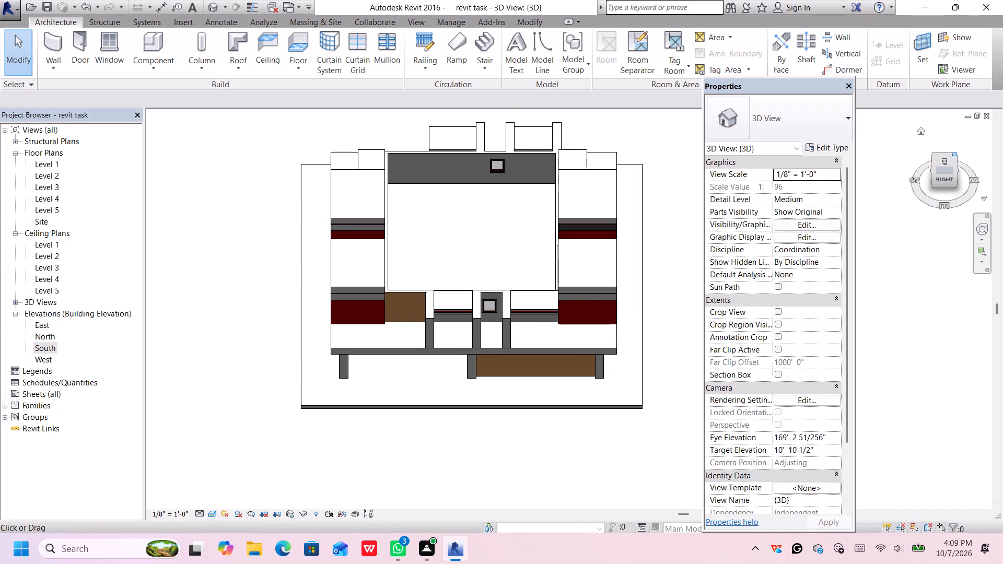
{"action": "left_click", "coordinate": [956, 154]}
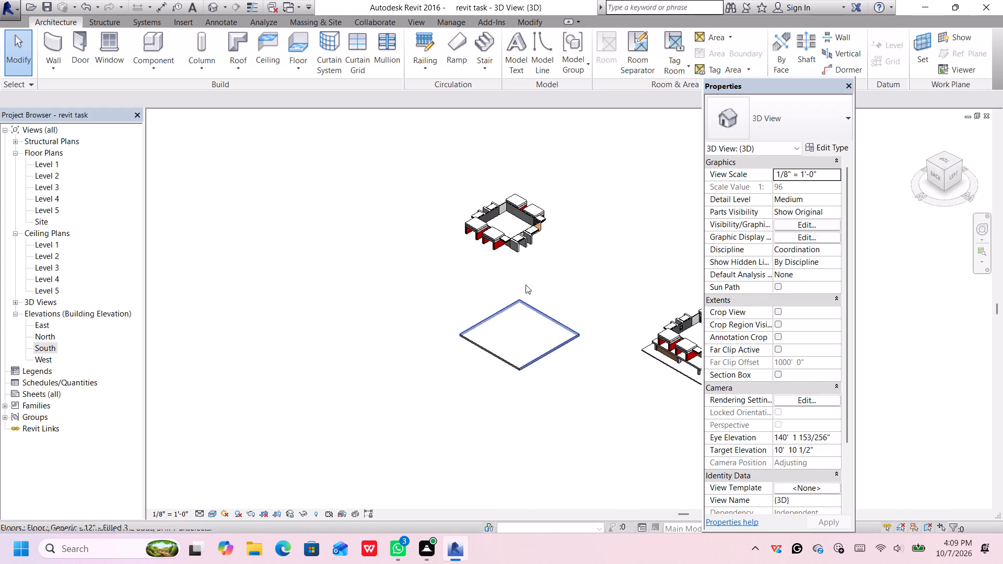
Examine the upper storey of the two-storey building, comparing its walls and openings with the detached "floor task" group.
{"action": "scroll", "coordinate": [511, 234], "scroll_direction": "up", "scroll_amount": 10}
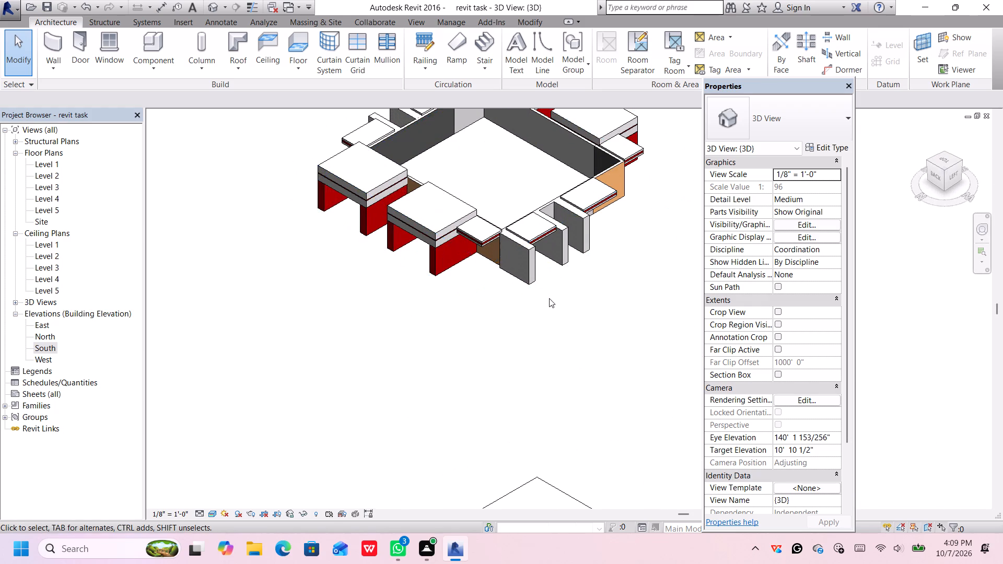
{"action": "scroll", "coordinate": [549, 298], "scroll_direction": "down", "scroll_amount": 5}
{"action": "middle_click_drag", "start_coordinate": [608, 335], "coordinate": [373, 216]}
{"action": "middle_click_drag", "start_coordinate": [649, 404], "coordinate": [607, 375]}
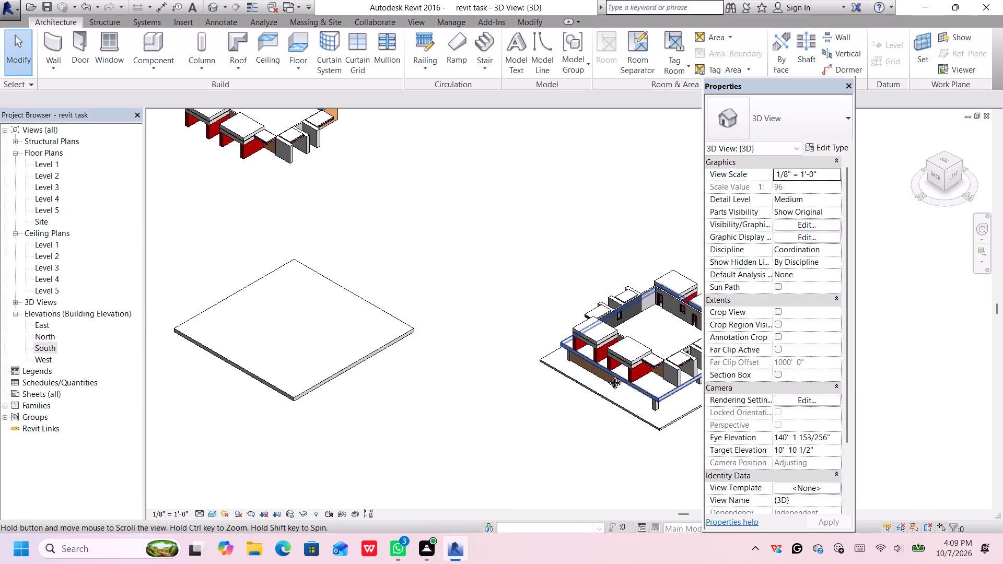
{"action": "middle_click_drag", "start_coordinate": [607, 375], "coordinate": [534, 343]}
{"action": "scroll", "coordinate": [610, 319], "scroll_direction": "up", "scroll_amount": 7}
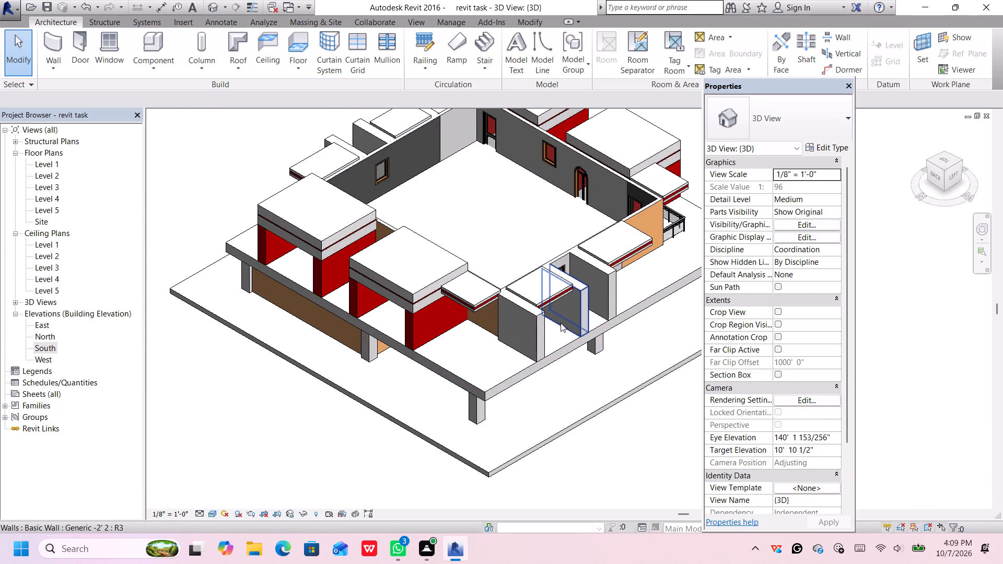
{"action": "middle_click_drag", "start_coordinate": [449, 356], "coordinate": [480, 404]}
{"action": "middle_click", "coordinate": [479, 391]}
{"action": "scroll", "coordinate": [490, 383], "scroll_direction": "down", "scroll_amount": 1}
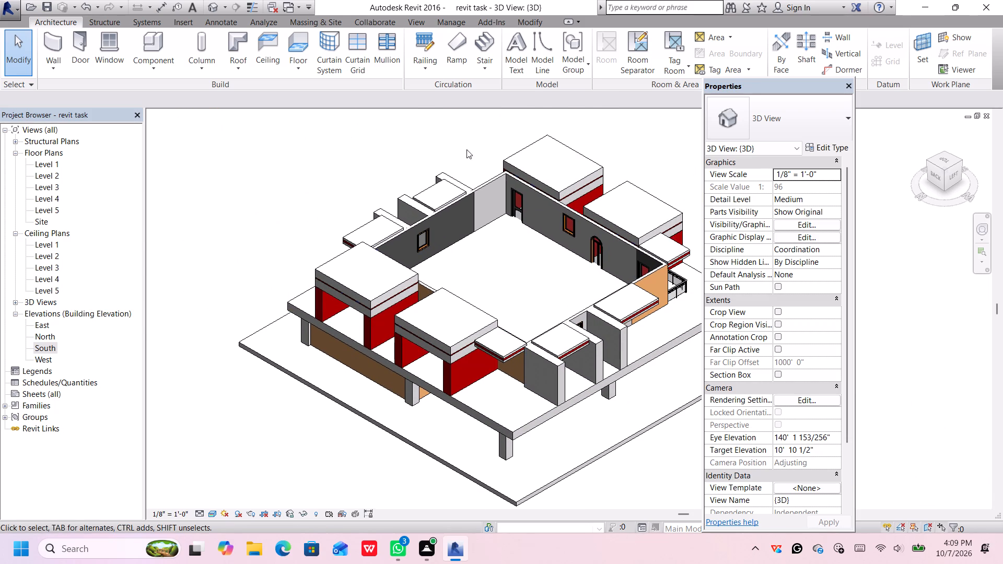
Load the window family "Casement Dbl with Trim.0001" from the US Imperial library's Windows folder.
{"action": "left_click", "coordinate": [108, 40]}
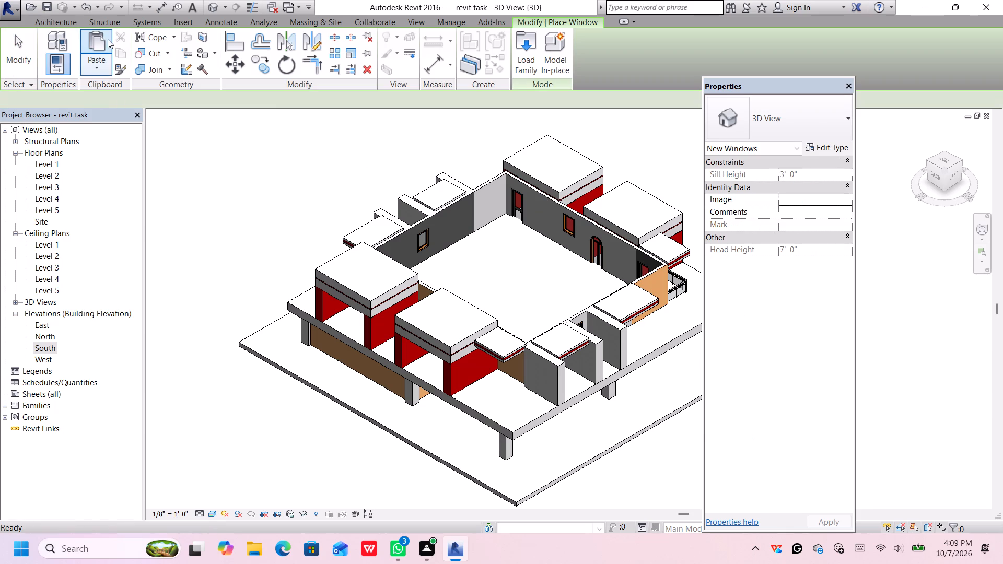
{"action": "left_click", "coordinate": [531, 43]}
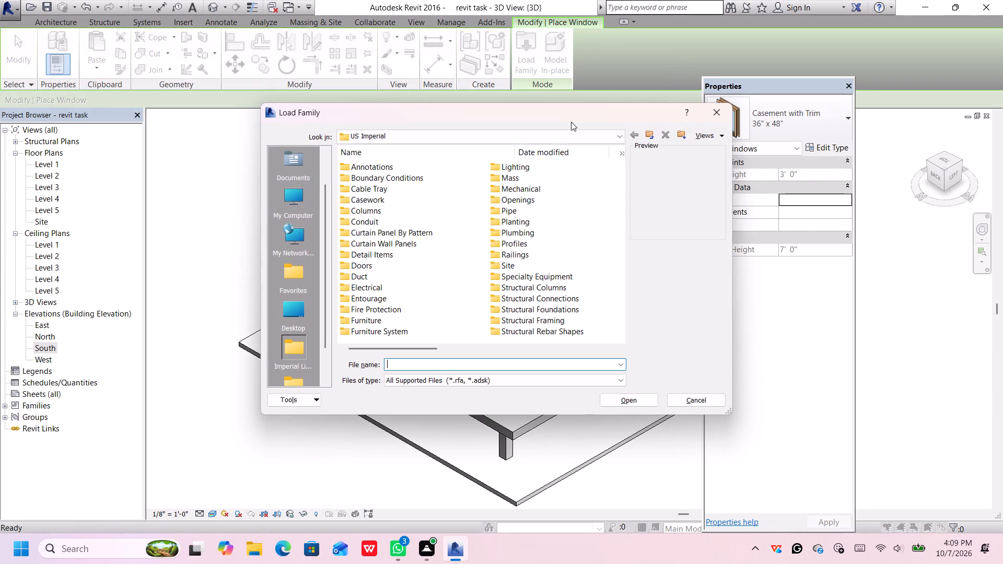
{"action": "scroll", "coordinate": [513, 236], "scroll_direction": "up", "scroll_amount": 9}
{"action": "scroll", "coordinate": [564, 214], "scroll_direction": "down", "scroll_amount": 4}
{"action": "left_click", "coordinate": [395, 224]}
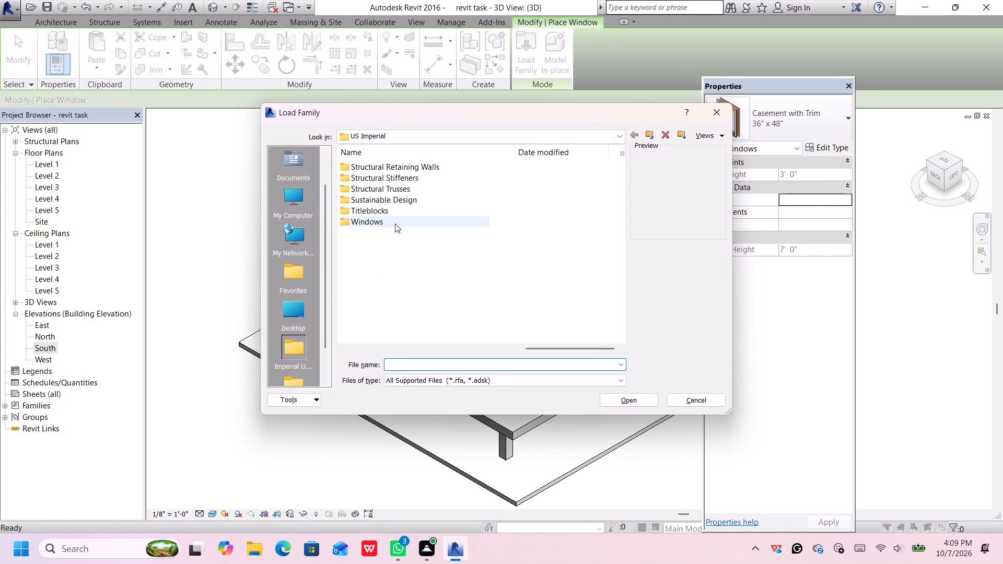
{"action": "double_click", "coordinate": [397, 222]}
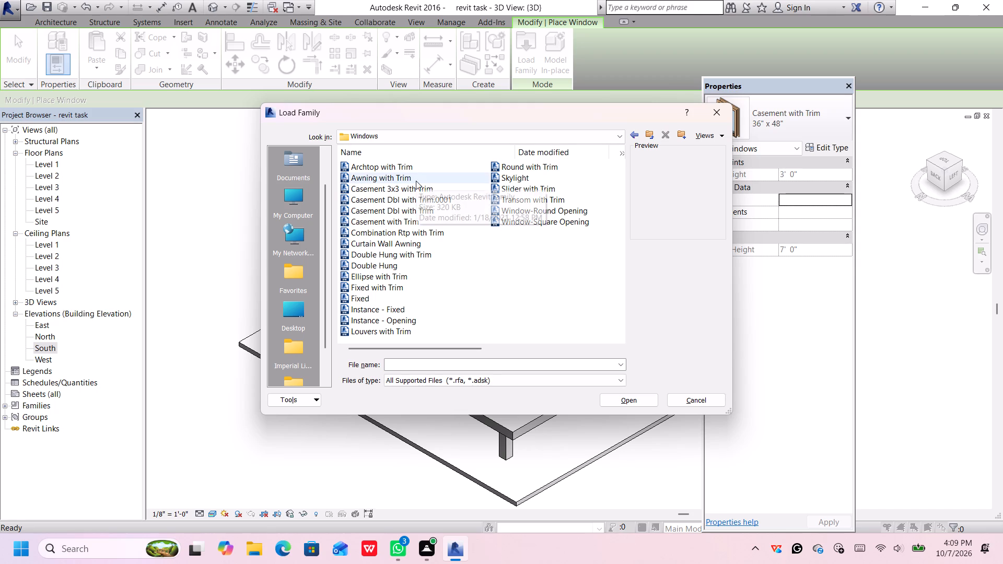
{"action": "left_click", "coordinate": [418, 173]}
{"action": "left_click", "coordinate": [414, 184]}
{"action": "left_click", "coordinate": [412, 197]}
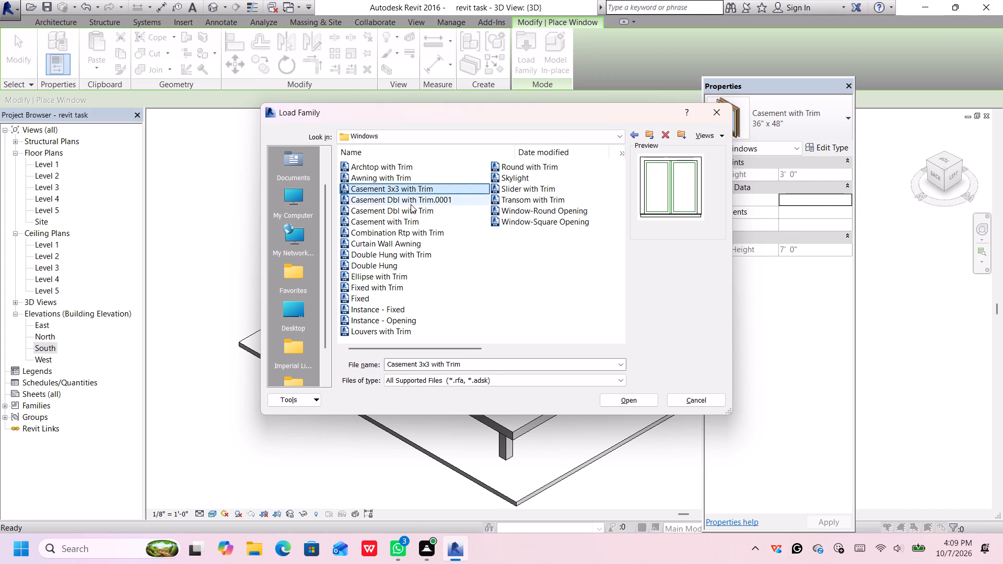
{"action": "left_click", "coordinate": [617, 399]}
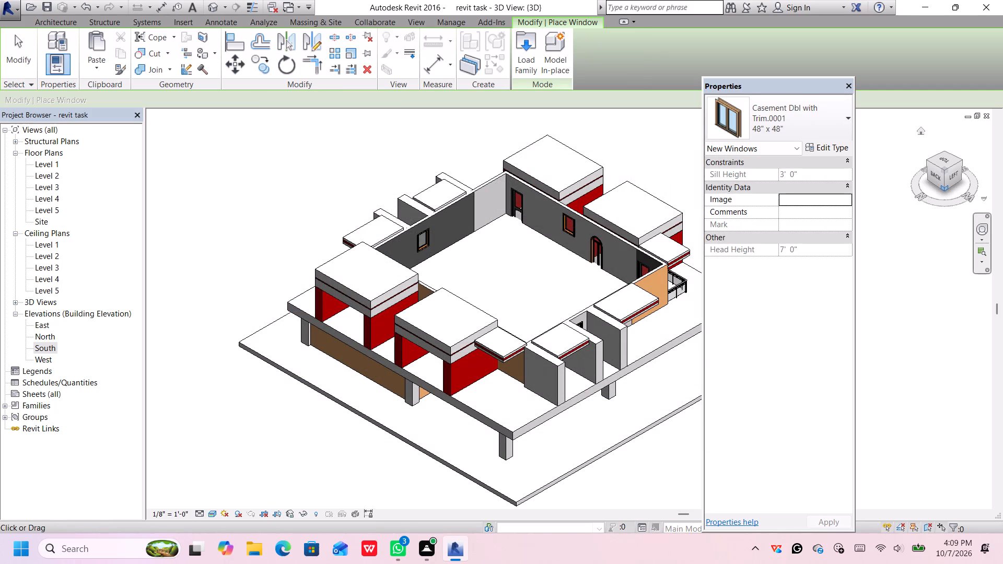
Place two 48" x 48" double casement windows on the upper storey's left facade, centred in the grey wall bays flanking the existing window.
{"action": "left_click", "coordinate": [953, 178]}
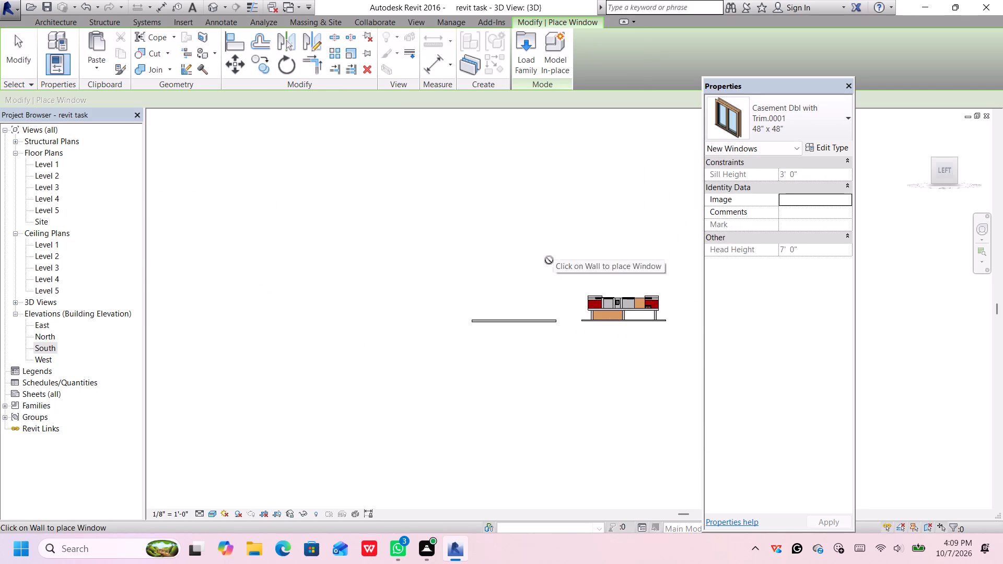
{"action": "scroll", "coordinate": [644, 316], "scroll_direction": "up", "scroll_amount": 13}
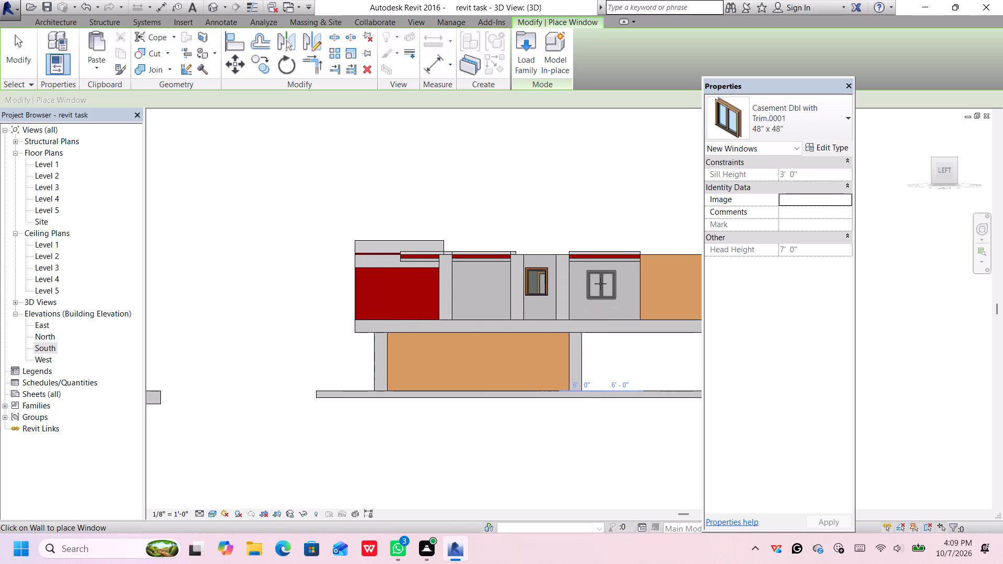
{"action": "left_click", "coordinate": [600, 284]}
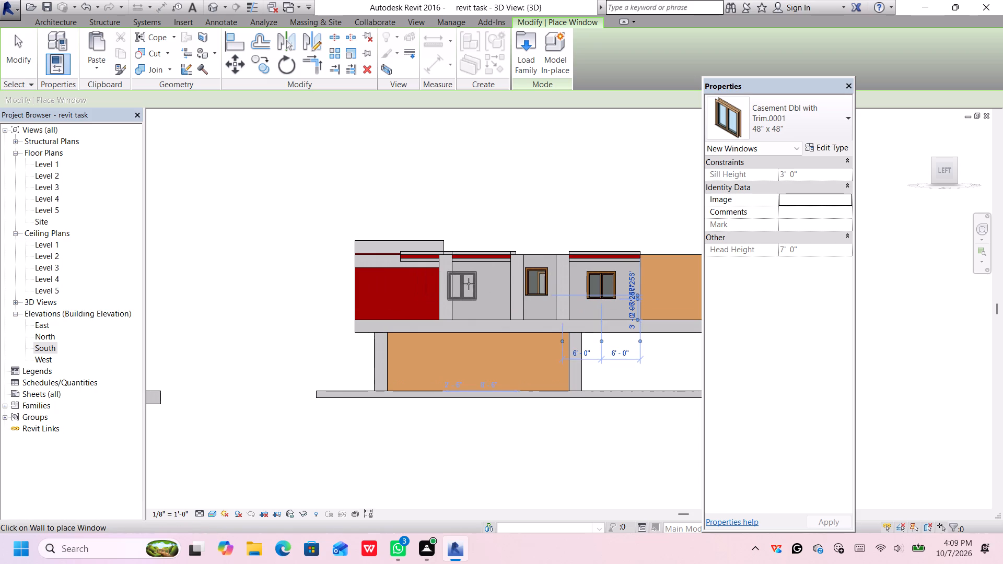
{"action": "left_click", "coordinate": [482, 286]}
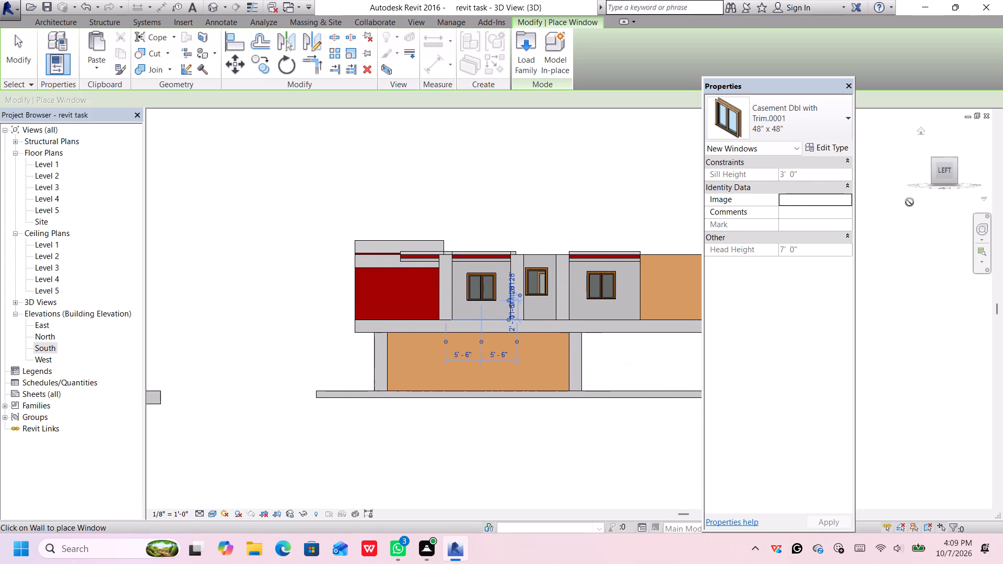
Place two 48" x 48" double casement windows on the upper storey's back facade, centred about 7'-0" from each end of the orange walls between red piers.
{"action": "left_click", "coordinate": [934, 173]}
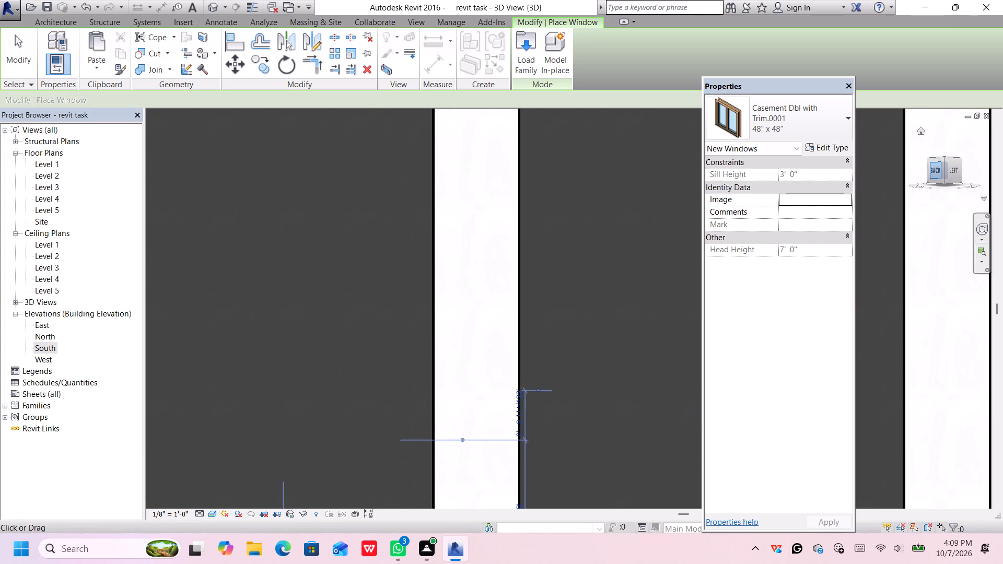
{"action": "left_click", "coordinate": [934, 171]}
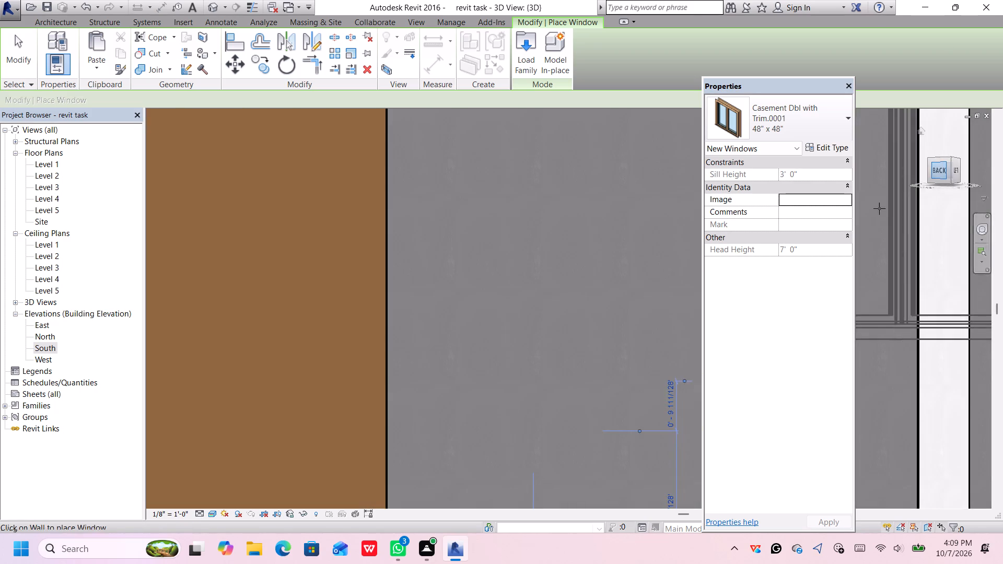
{"action": "scroll", "coordinate": [625, 249], "scroll_direction": "up", "scroll_amount": 1}
{"action": "scroll", "coordinate": [624, 249], "scroll_direction": "down", "scroll_amount": 16}
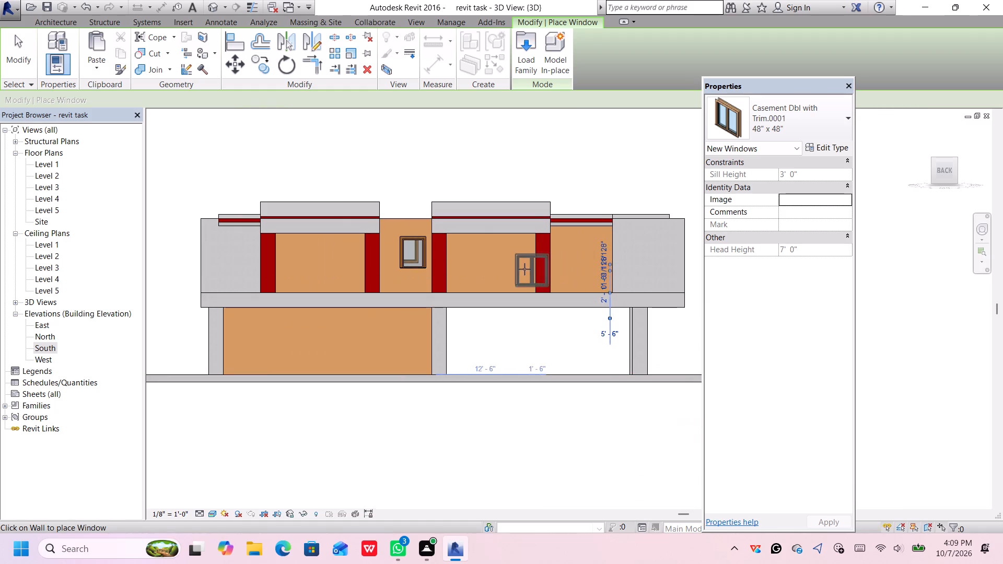
{"action": "scroll", "coordinate": [485, 258], "scroll_direction": "up", "scroll_amount": 1}
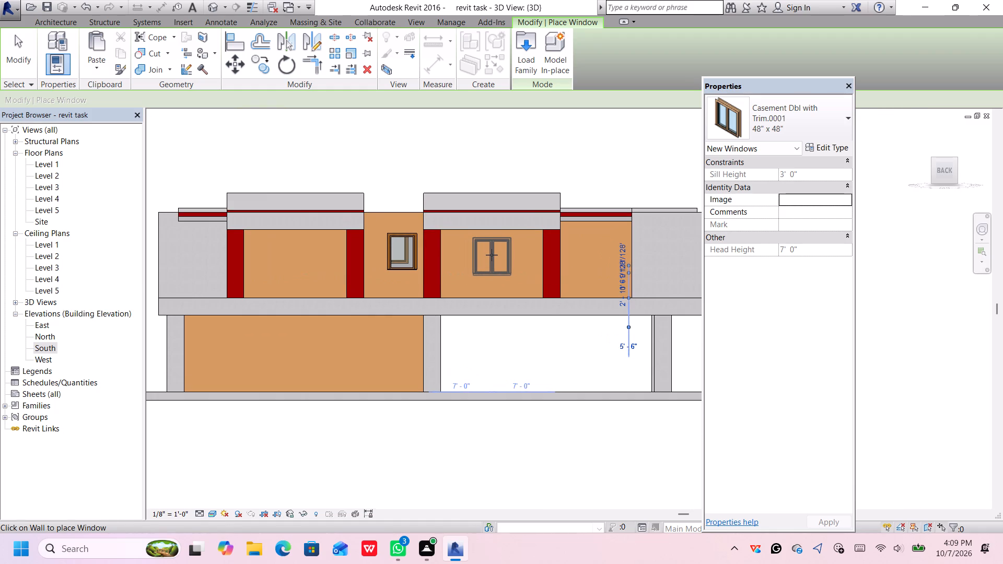
{"action": "left_click", "coordinate": [492, 255]}
{"action": "left_click", "coordinate": [298, 254]}
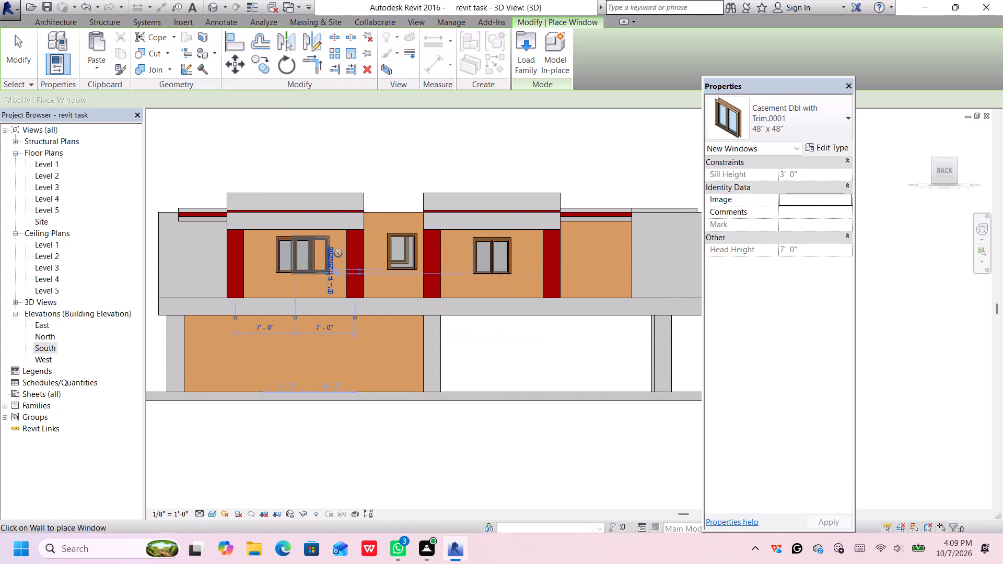
Place two 48" x 48" double casement windows on the upper storey's right facade, in the grey wall bays beneath the two red-trimmed canopies.
{"action": "scroll", "coordinate": [575, 247], "scroll_direction": "down", "scroll_amount": 5}
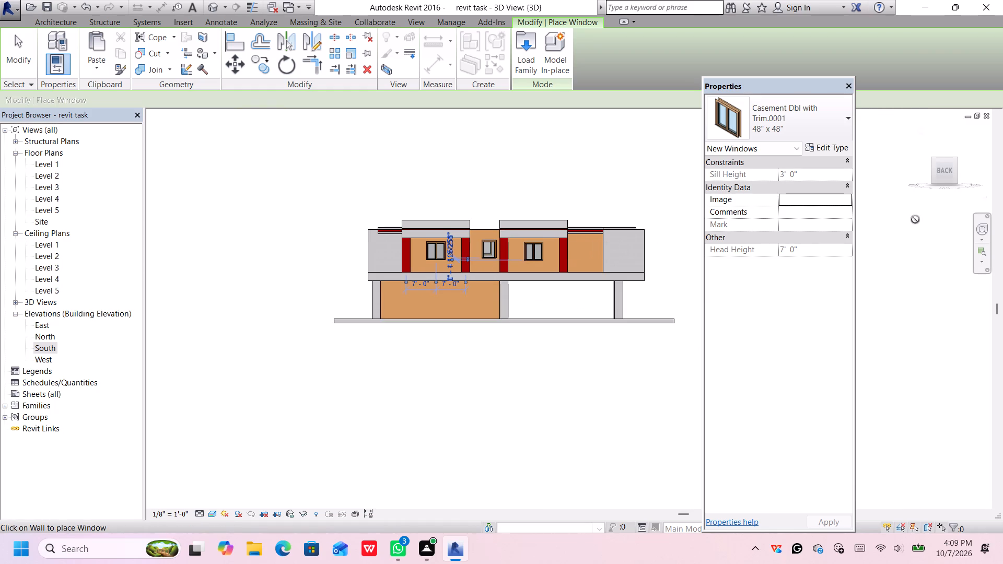
{"action": "left_click", "coordinate": [933, 169]}
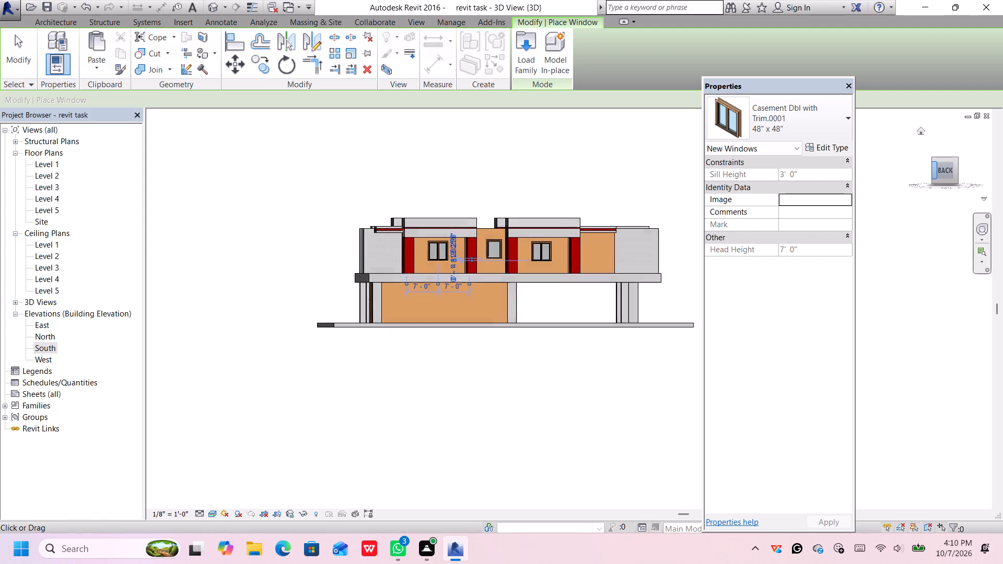
{"action": "left_click", "coordinate": [937, 169]}
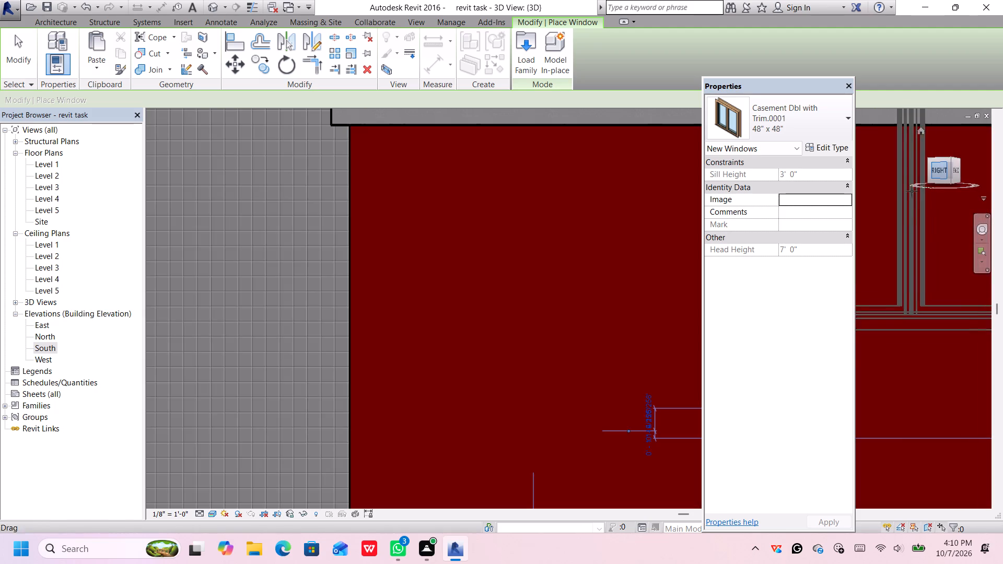
{"action": "scroll", "coordinate": [561, 284], "scroll_direction": "down", "scroll_amount": 16}
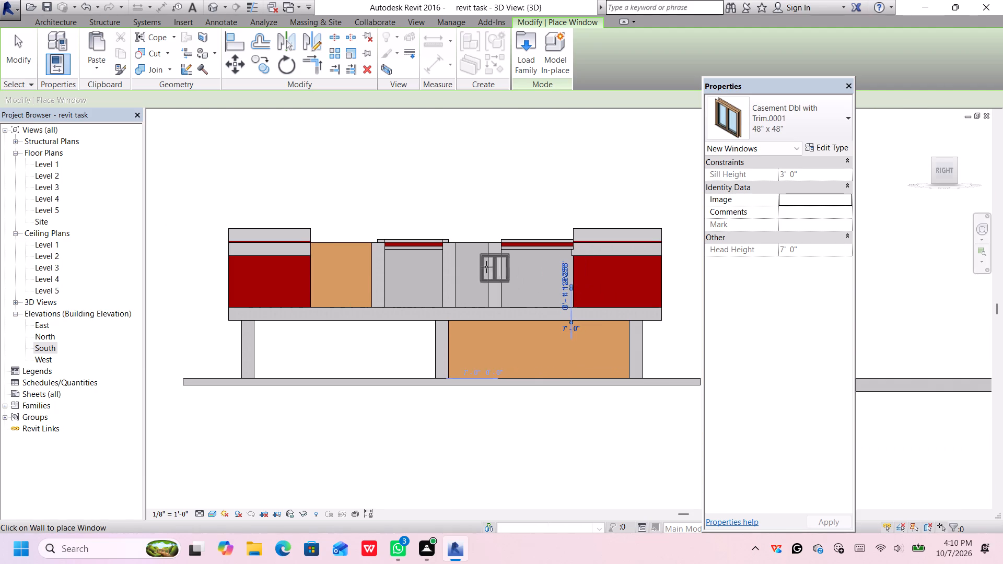
{"action": "scroll", "coordinate": [401, 276], "scroll_direction": "up", "scroll_amount": 2}
{"action": "left_click", "coordinate": [410, 273]}
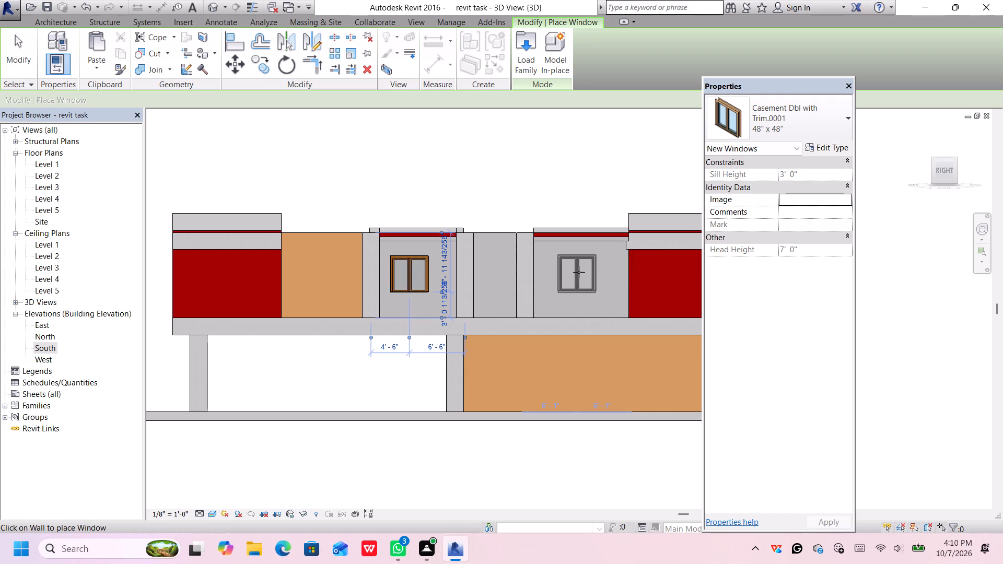
{"action": "left_click", "coordinate": [578, 272]}
Examine the building from its front-right corner and straight on from the right side.
{"action": "scroll", "coordinate": [576, 273], "scroll_direction": "down", "scroll_amount": 3}
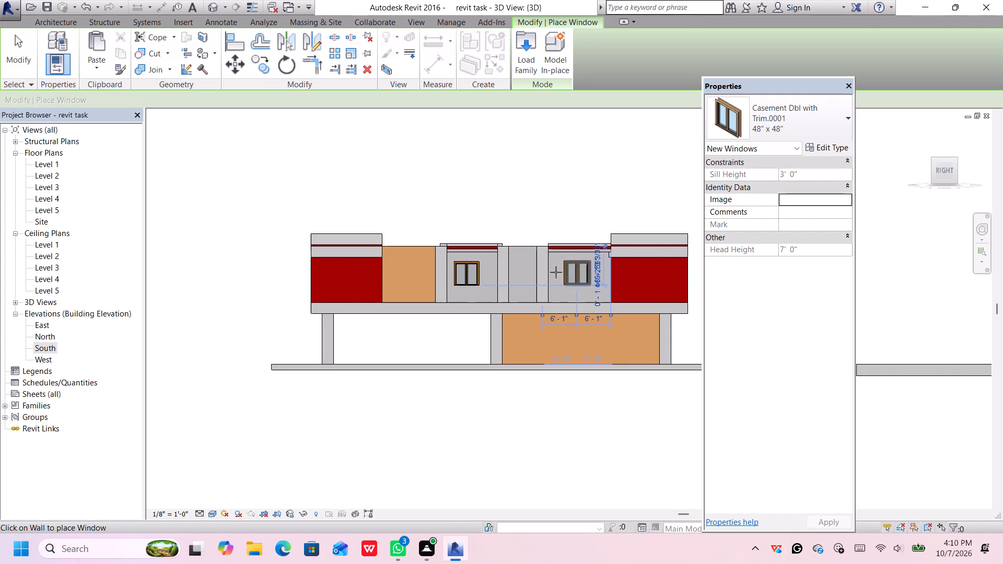
{"action": "left_click", "coordinate": [935, 170]}
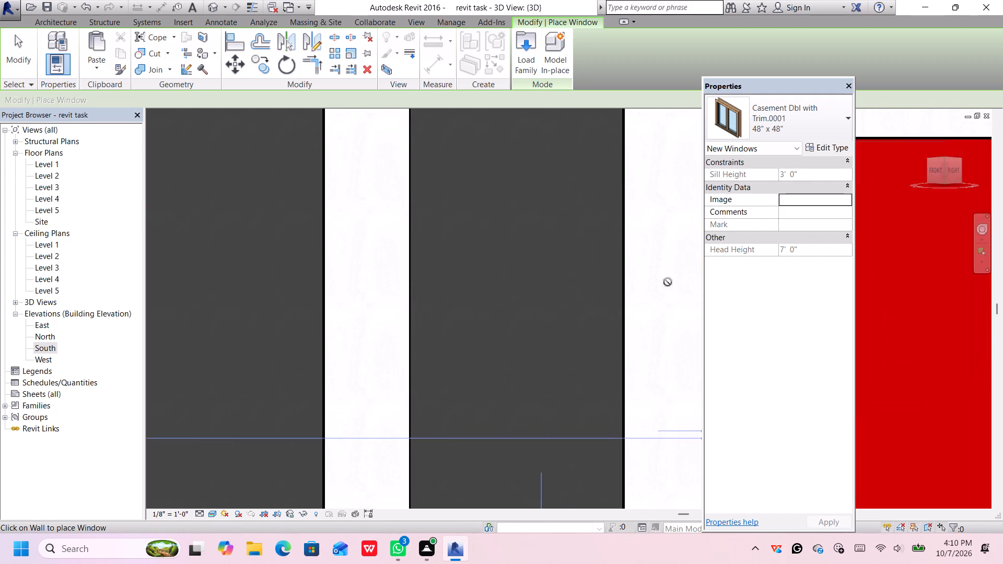
{"action": "scroll", "coordinate": [633, 282], "scroll_direction": "down", "scroll_amount": 15}
{"action": "scroll", "coordinate": [544, 273], "scroll_direction": "down", "scroll_amount": 6}
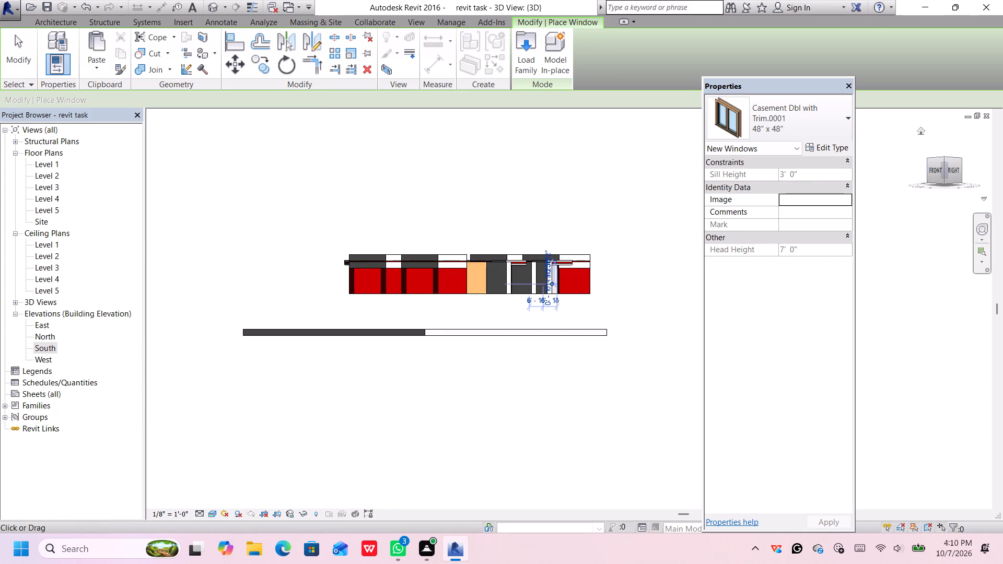
{"action": "left_click", "coordinate": [954, 167]}
{"action": "scroll", "coordinate": [616, 255], "scroll_direction": "down", "scroll_amount": 8}
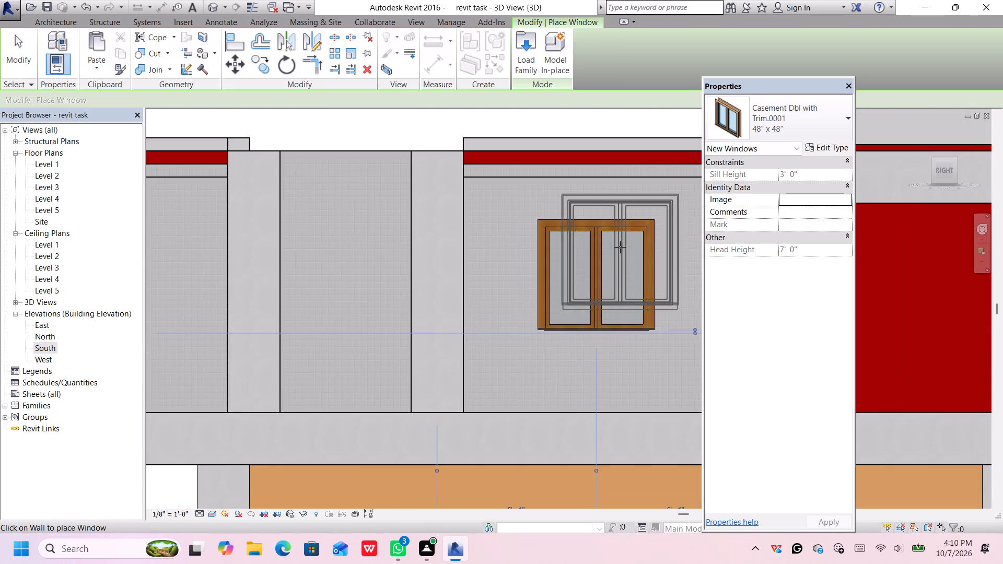
{"action": "scroll", "coordinate": [620, 247], "scroll_direction": "down", "scroll_amount": 4}
{"action": "scroll", "coordinate": [489, 262], "scroll_direction": "down", "scroll_amount": 4}
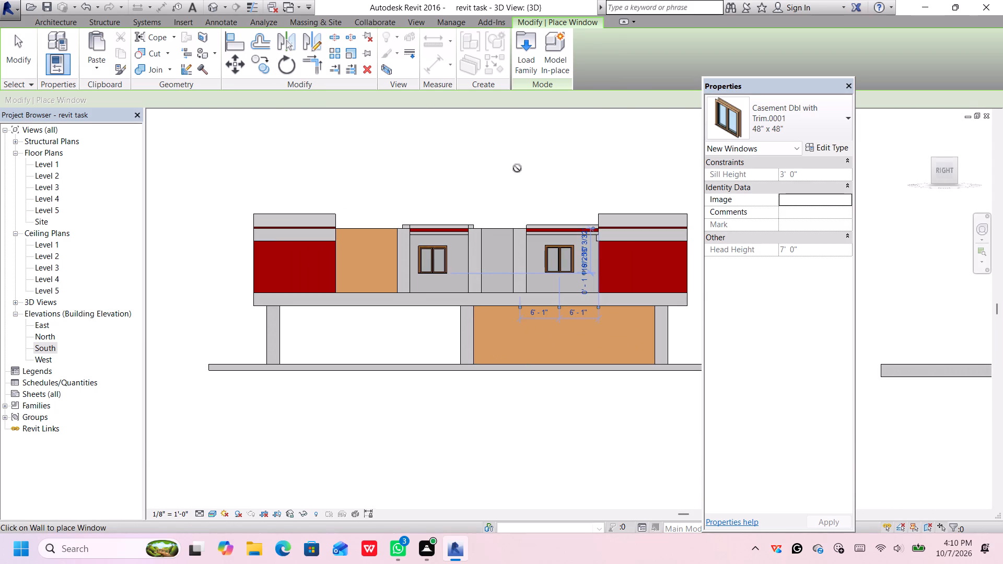
Load the Awning with Trim window family from the US Imperial library's Windows folder.
{"action": "left_click", "coordinate": [531, 42]}
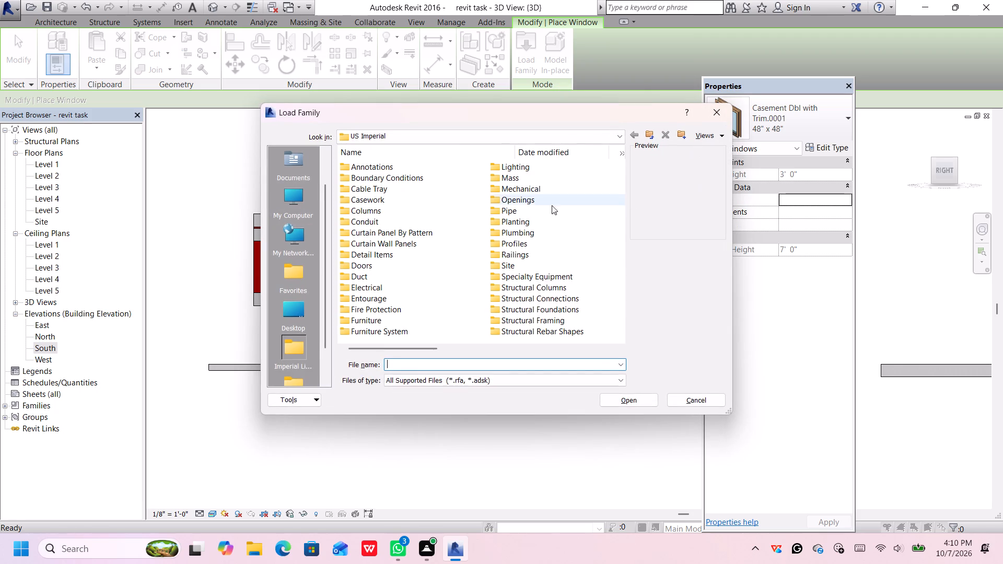
{"action": "scroll", "coordinate": [367, 271], "scroll_direction": "down", "scroll_amount": 3}
{"action": "double_click", "coordinate": [381, 220]}
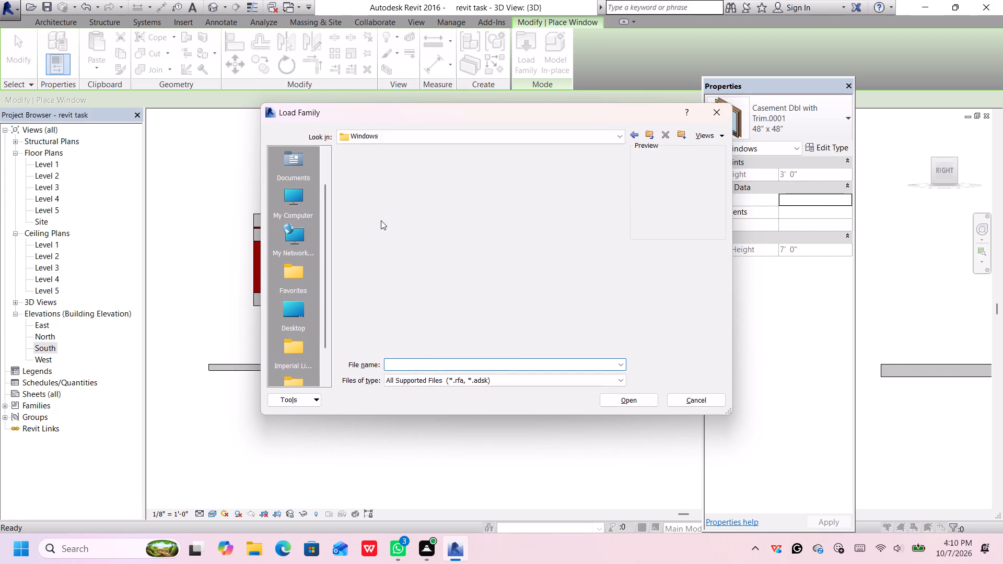
{"action": "left_click", "coordinate": [420, 169]}
{"action": "left_click", "coordinate": [417, 179]}
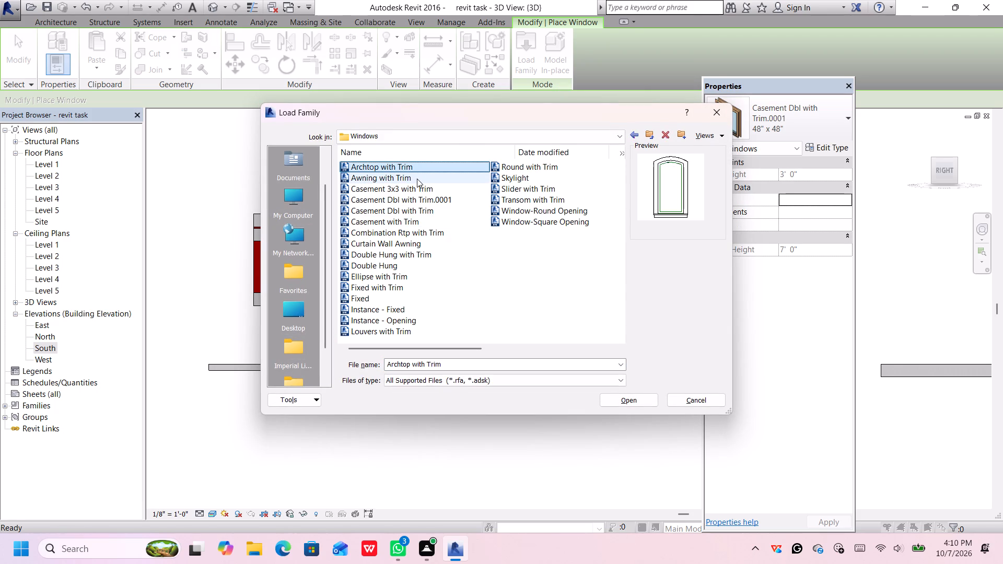
{"action": "left_click", "coordinate": [420, 190]}
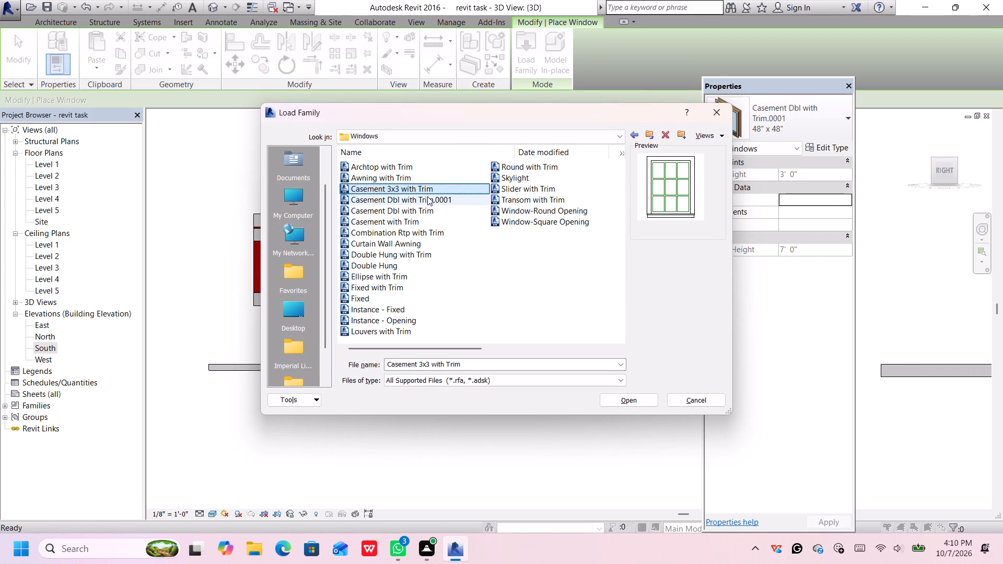
{"action": "left_click", "coordinate": [433, 180]}
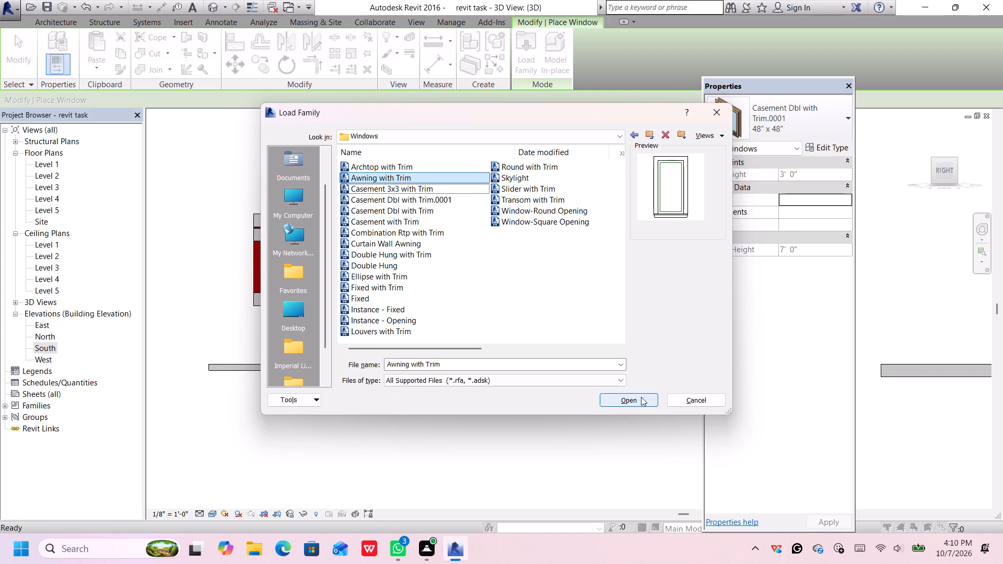
{"action": "left_click", "coordinate": [636, 394]}
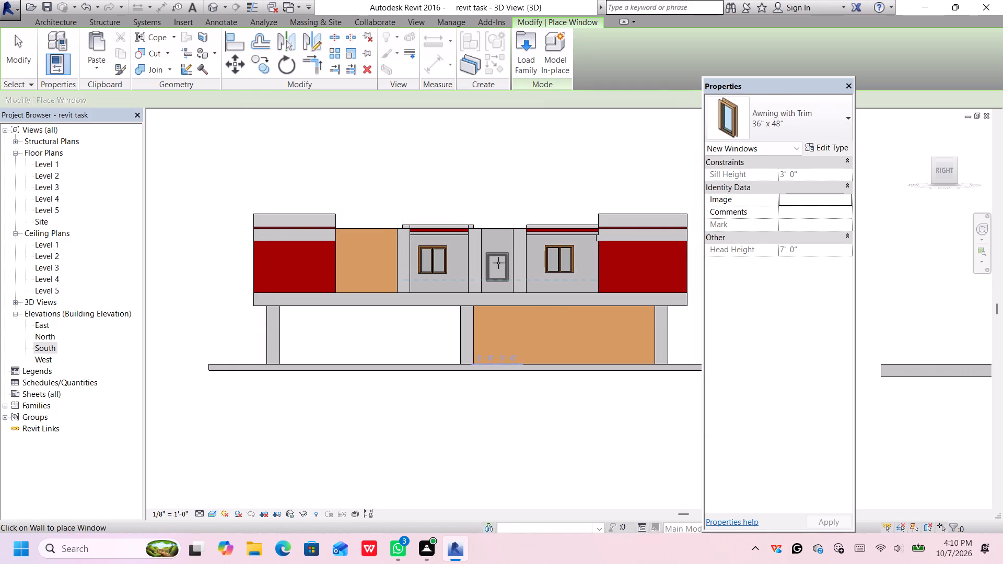
Place a 36" x 48" Awning with Trim window on the right facade, centred in the narrow grey bay between the two double casement windows.
{"action": "scroll", "coordinate": [498, 263], "scroll_direction": "up", "scroll_amount": 2}
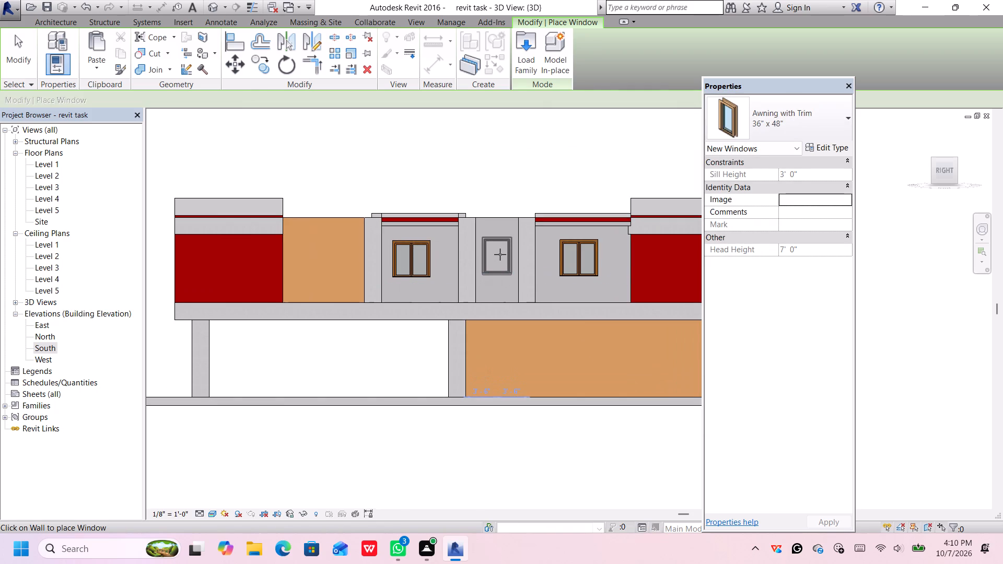
{"action": "left_click", "coordinate": [500, 254]}
{"action": "scroll", "coordinate": [561, 296], "scroll_direction": "down", "scroll_amount": 1}
{"action": "scroll", "coordinate": [564, 295], "scroll_direction": "up", "scroll_amount": 1}
{"action": "scroll", "coordinate": [564, 293], "scroll_direction": "down", "scroll_amount": 2}
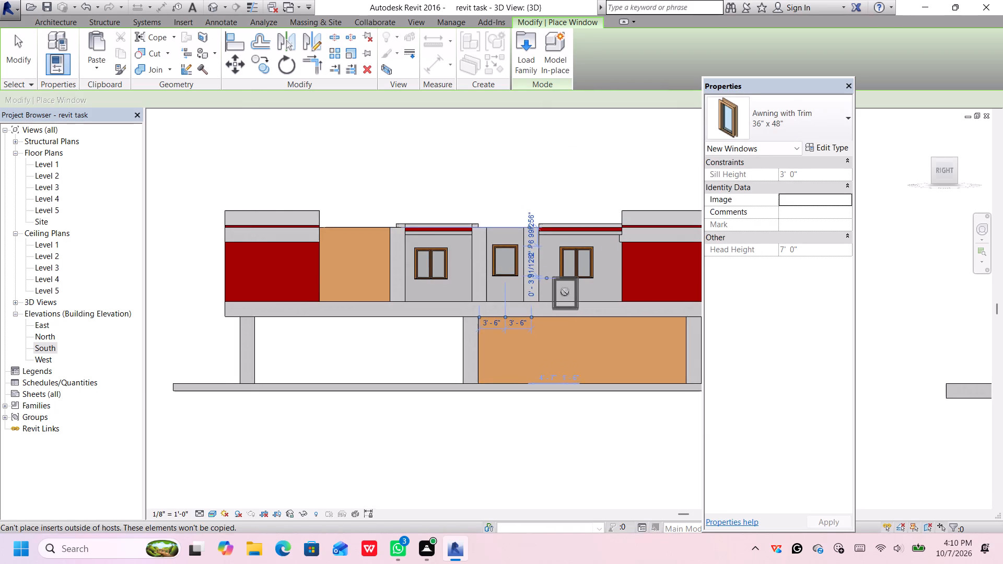
{"action": "scroll", "coordinate": [565, 292], "scroll_direction": "down", "scroll_amount": 1}
{"action": "middle_click_drag", "start_coordinate": [661, 234], "coordinate": [548, 239]}
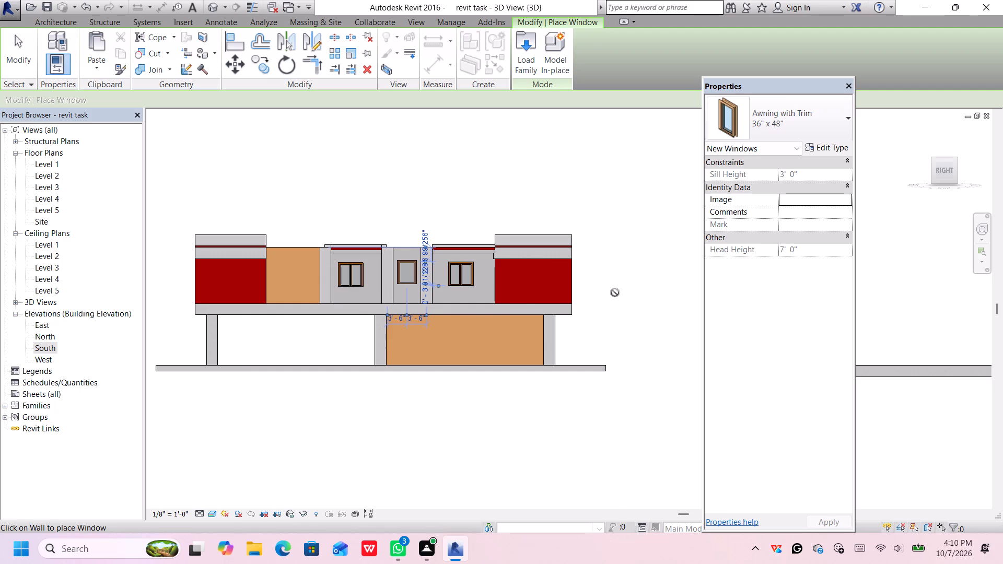
{"action": "key", "text": "Escape"}
{"action": "key", "text": "Escape"}
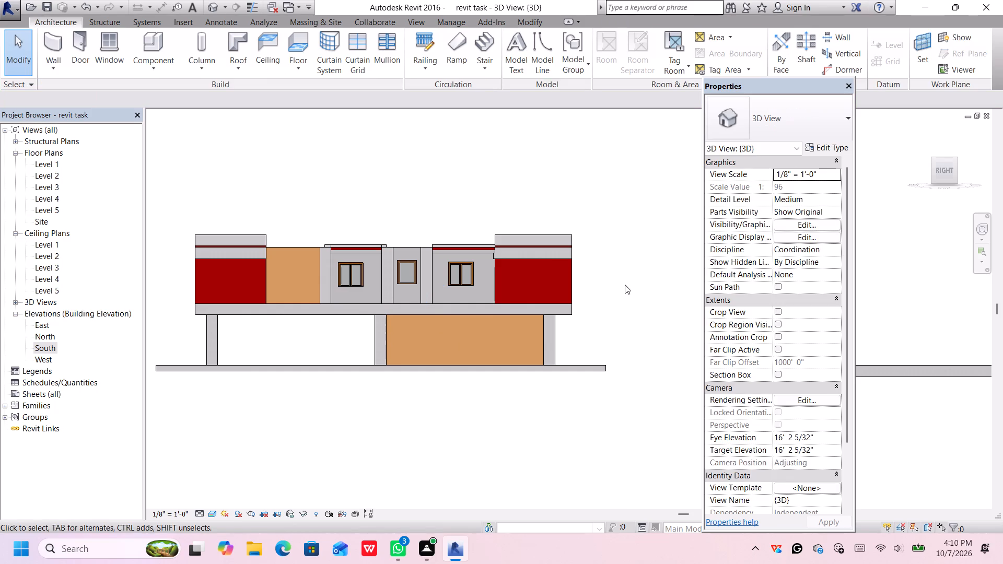
Examine the building from the front and around its right side, comparing the main upper storey's window bays with the detached storey copy.
{"action": "left_click", "coordinate": [938, 169]}
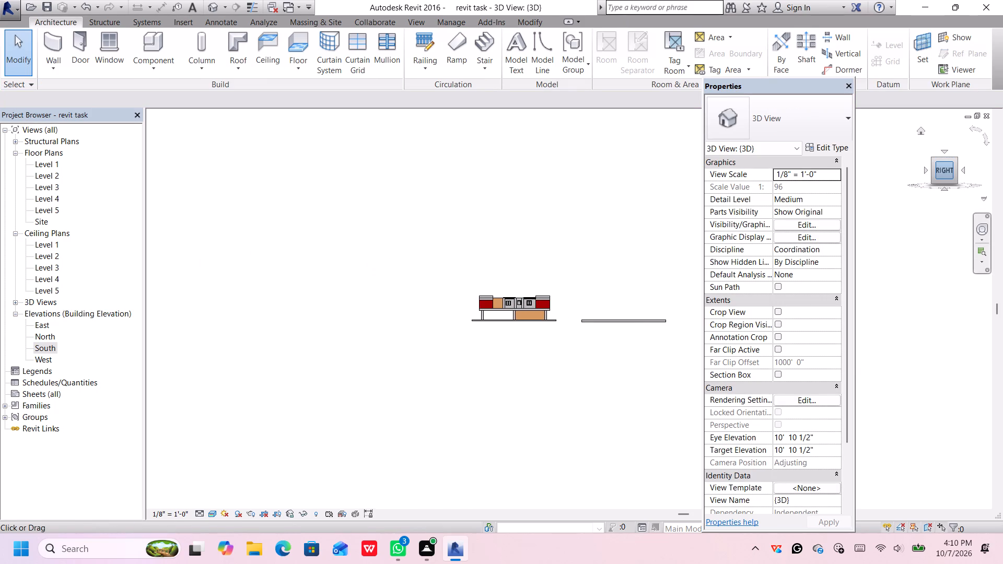
{"action": "left_click", "coordinate": [936, 171]}
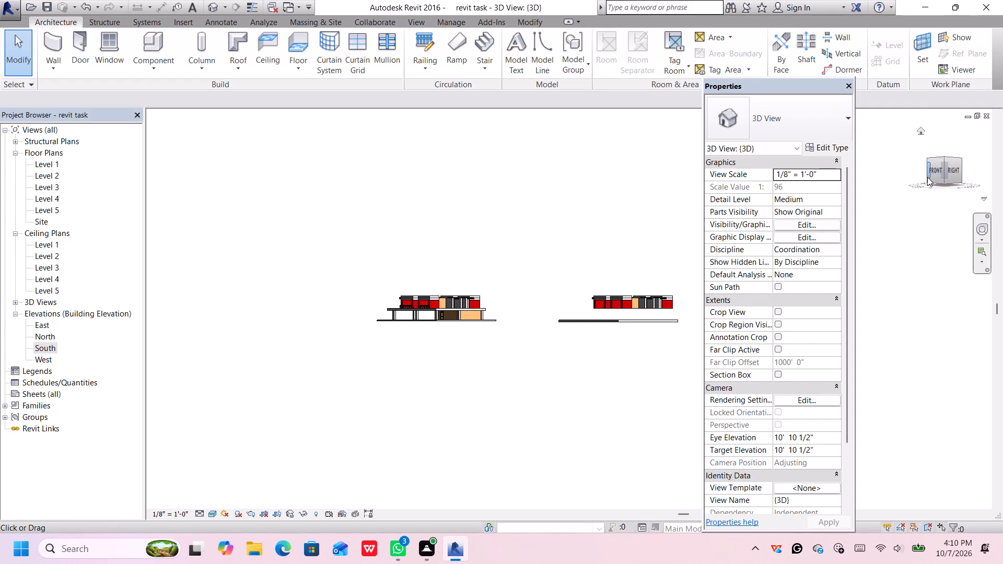
{"action": "left_click", "coordinate": [940, 170]}
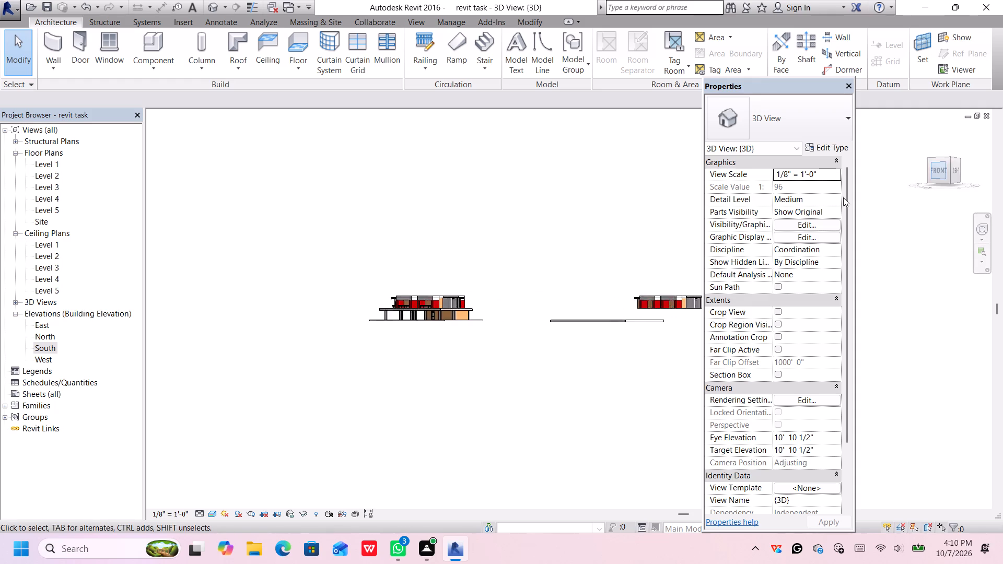
{"action": "scroll", "coordinate": [503, 313], "scroll_direction": "up", "scroll_amount": 6}
{"action": "scroll", "coordinate": [422, 312], "scroll_direction": "up", "scroll_amount": 4}
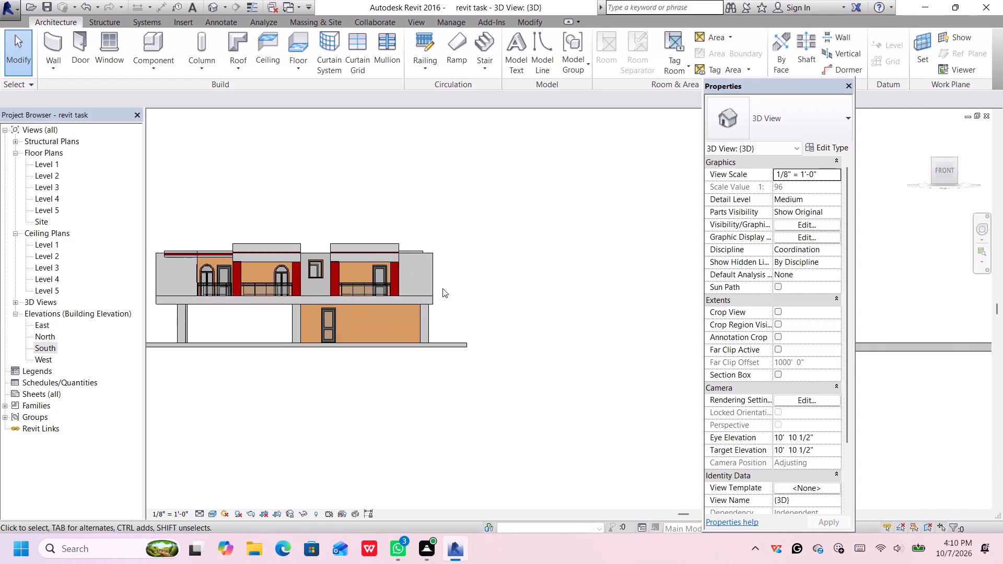
{"action": "middle_click_drag", "start_coordinate": [449, 293], "coordinate": [612, 335]}
{"action": "scroll", "coordinate": [578, 330], "scroll_direction": "up", "scroll_amount": 2}
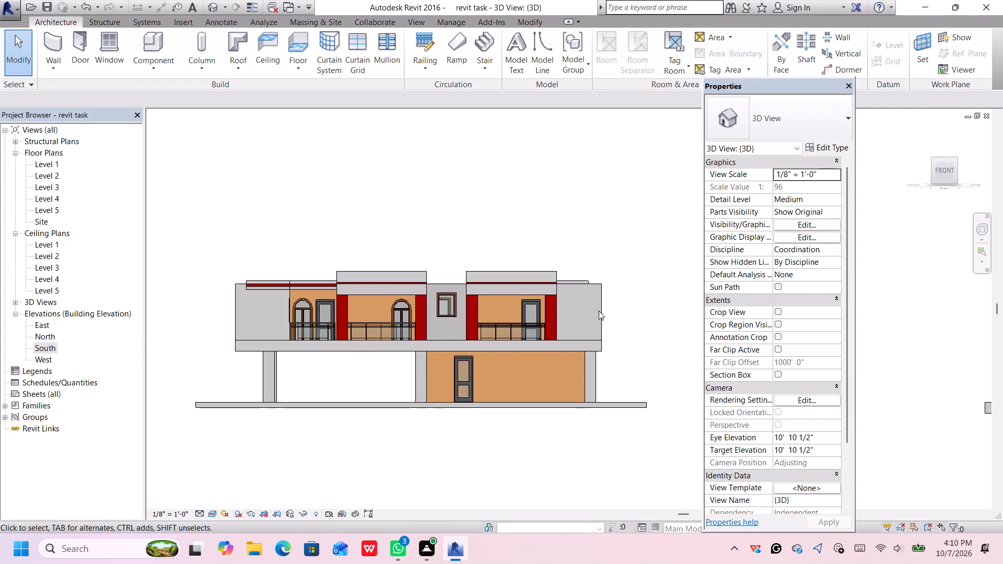
{"action": "middle_click_drag", "start_coordinate": [616, 302], "coordinate": [616, 303]}
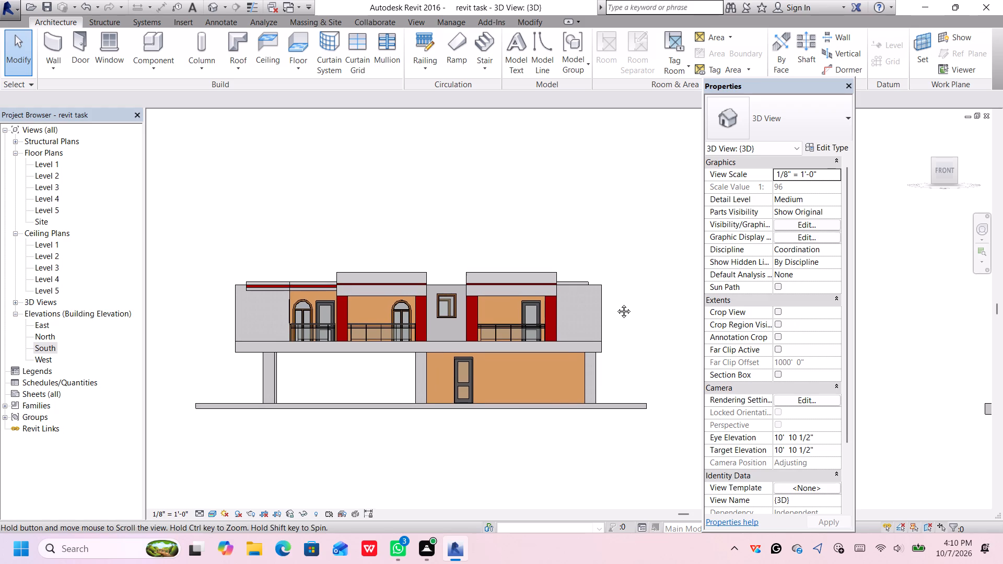
{"action": "middle_click_drag", "start_coordinate": [616, 303], "coordinate": [450, 324]}
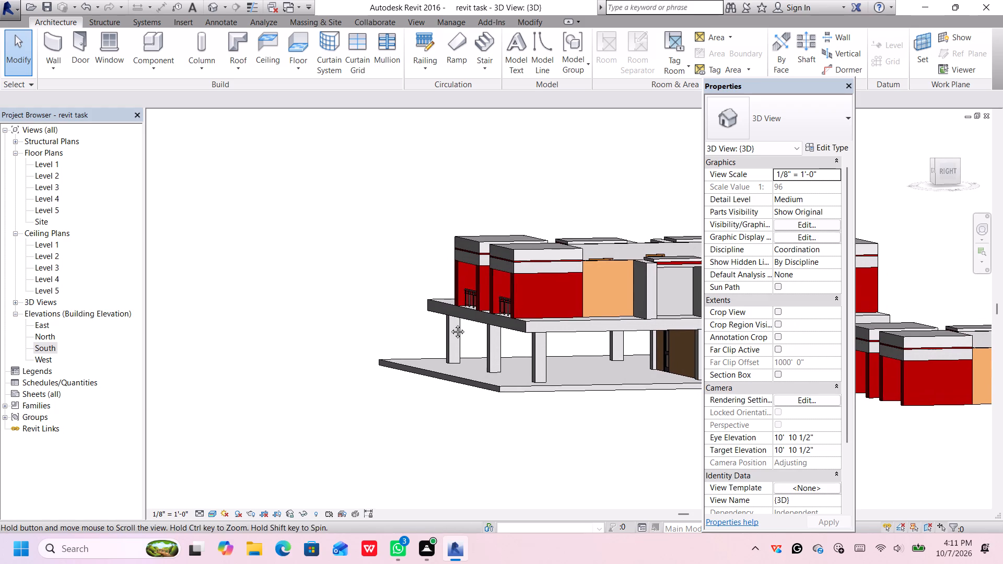
{"action": "middle_click_drag", "start_coordinate": [450, 324], "coordinate": [448, 323]}
{"action": "middle_click_drag", "start_coordinate": [625, 331], "coordinate": [387, 368]}
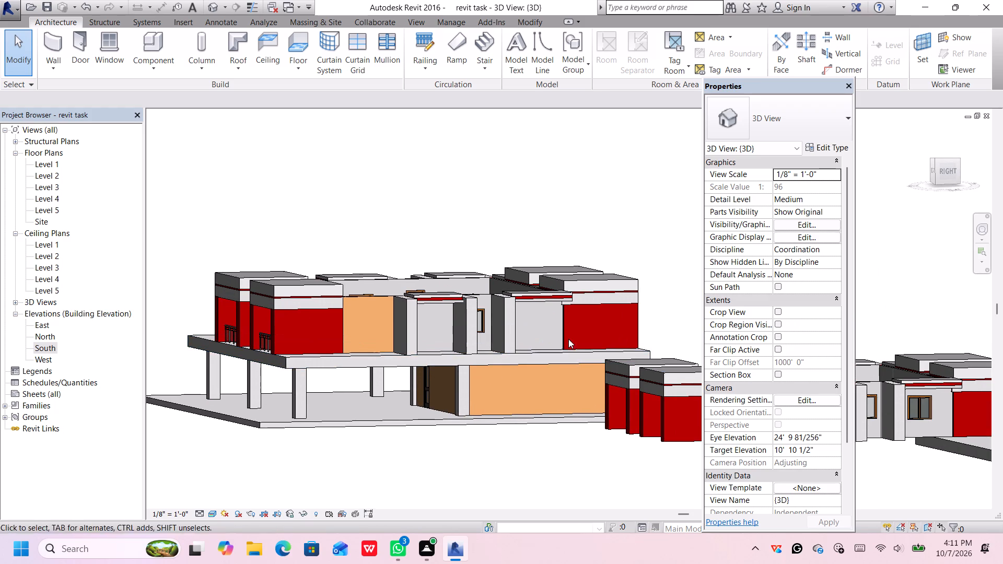
{"action": "middle_click_drag", "start_coordinate": [574, 333], "coordinate": [545, 312]}
{"action": "middle_click_drag", "start_coordinate": [600, 409], "coordinate": [537, 327]}
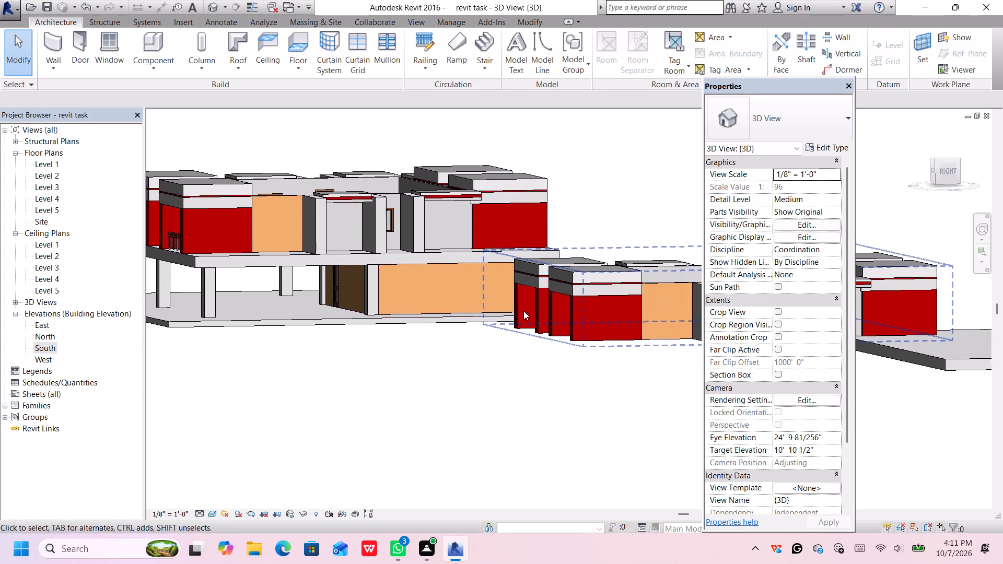
{"action": "middle_click_drag", "start_coordinate": [580, 361], "coordinate": [596, 416]}
{"action": "middle_click", "coordinate": [596, 416]}
{"action": "scroll", "coordinate": [352, 277], "scroll_direction": "up", "scroll_amount": 1}
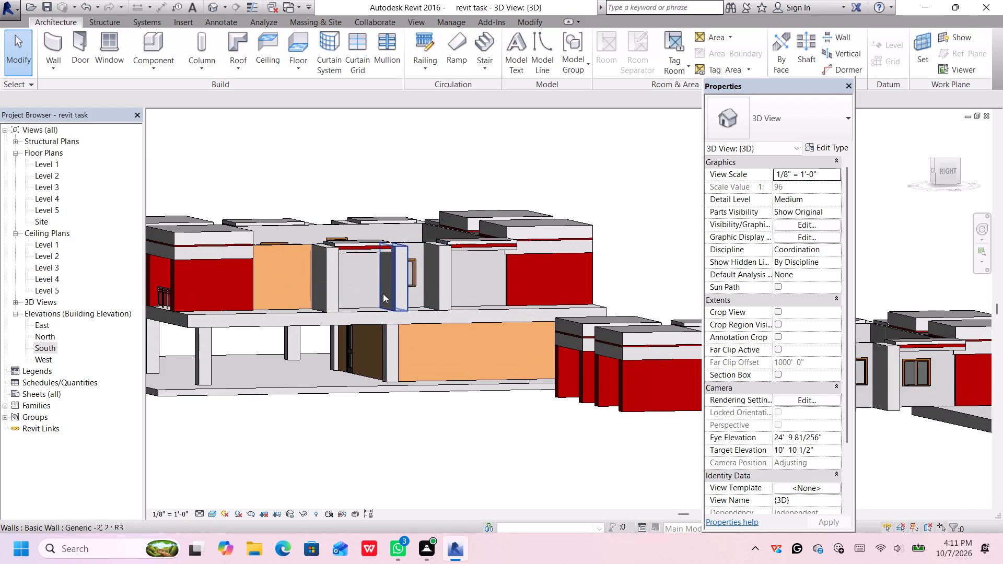
{"action": "scroll", "coordinate": [383, 295], "scroll_direction": "up", "scroll_amount": 2}
{"action": "middle_click_drag", "start_coordinate": [506, 292], "coordinate": [475, 261]}
{"action": "middle_click_drag", "start_coordinate": [497, 265], "coordinate": [498, 266]}
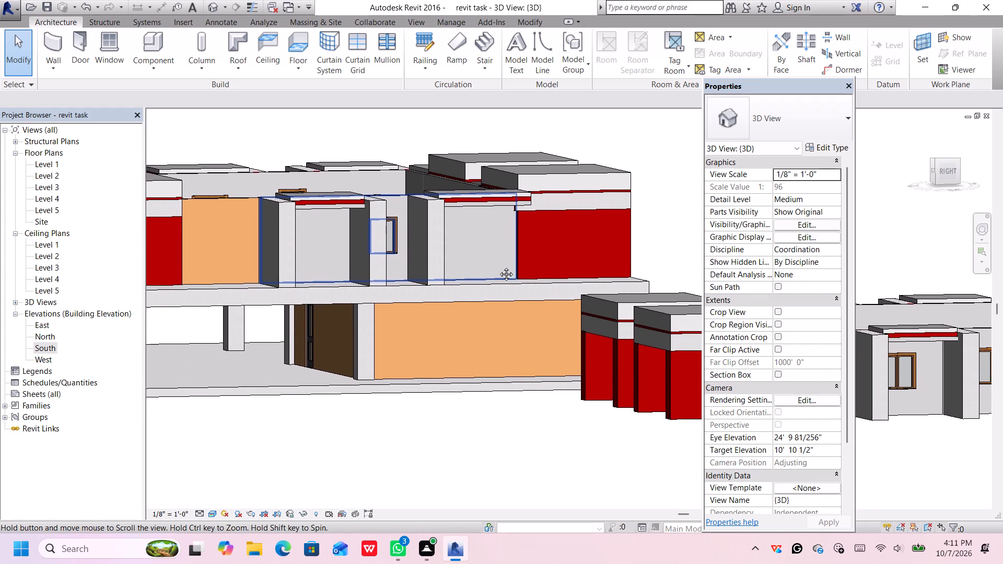
{"action": "middle_click_drag", "start_coordinate": [498, 266], "coordinate": [416, 270]}
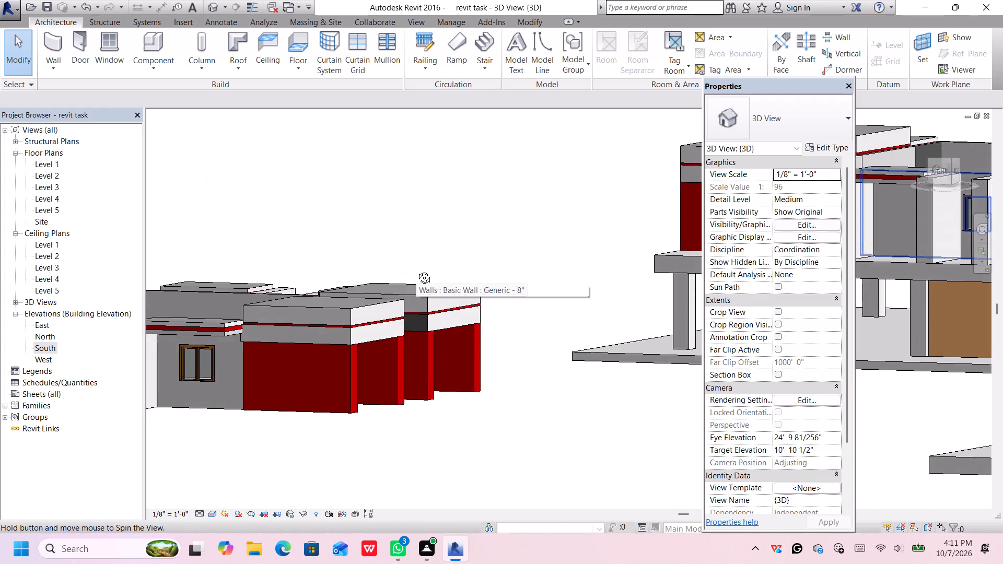
{"action": "middle_click_drag", "start_coordinate": [416, 270], "coordinate": [278, 341]}
{"action": "middle_click_drag", "start_coordinate": [602, 334], "coordinate": [301, 335]}
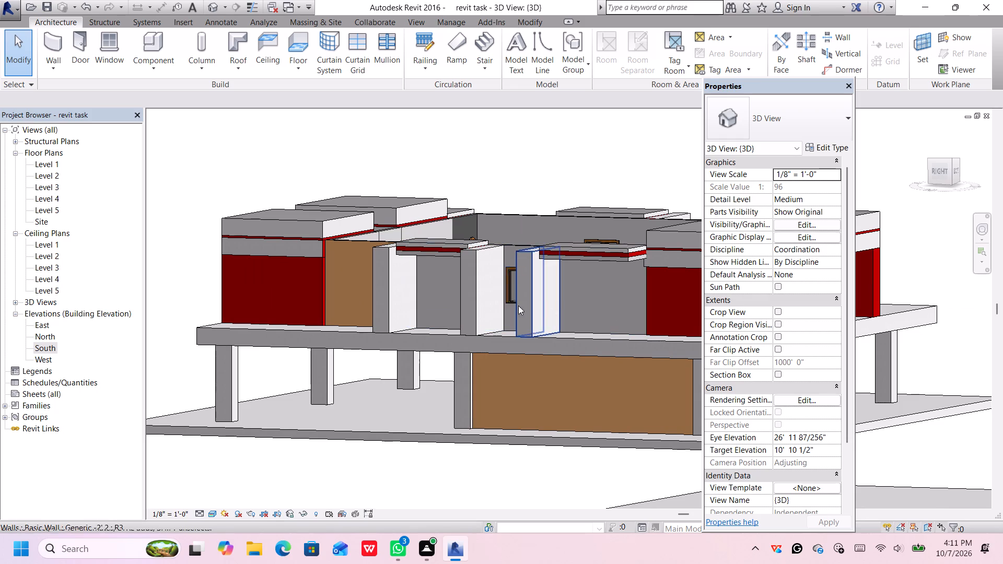
{"action": "middle_click", "coordinate": [453, 329]}
{"action": "middle_click_drag", "start_coordinate": [454, 331], "coordinate": [496, 333]}
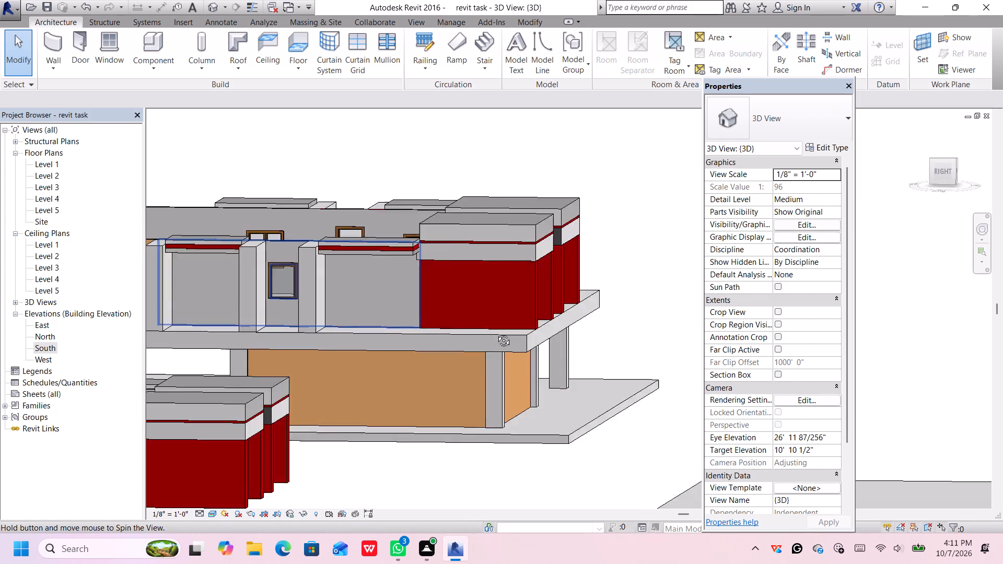
{"action": "middle_click_drag", "start_coordinate": [496, 333], "coordinate": [491, 329]}
{"action": "middle_click", "coordinate": [492, 329]}
{"action": "scroll", "coordinate": [438, 316], "scroll_direction": "down", "scroll_amount": 3}
{"action": "middle_click_drag", "start_coordinate": [479, 333], "coordinate": [679, 331]}
{"action": "left_click", "coordinate": [439, 383]}
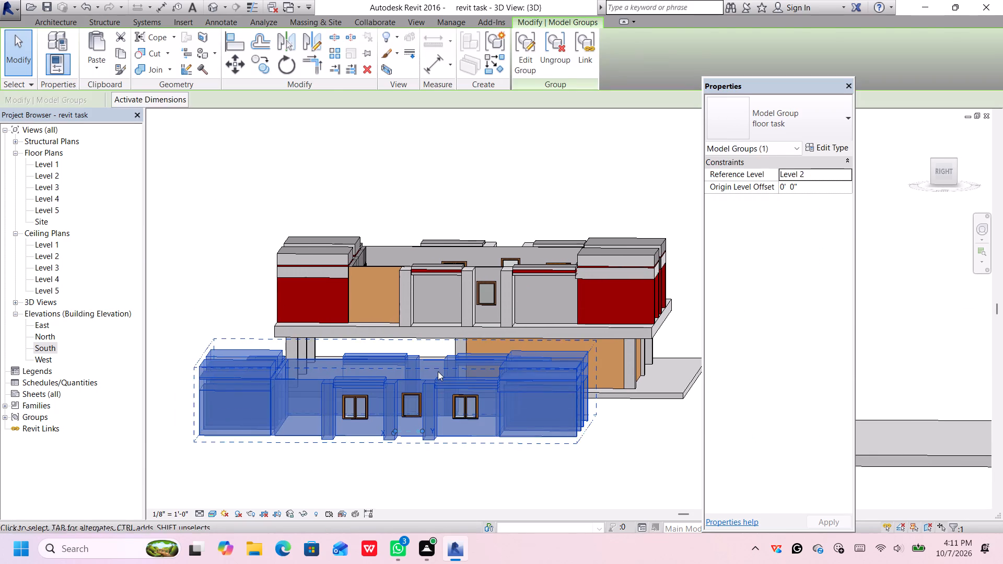
{"action": "left_click_drag", "start_coordinate": [438, 371], "coordinate": [437, 464]}
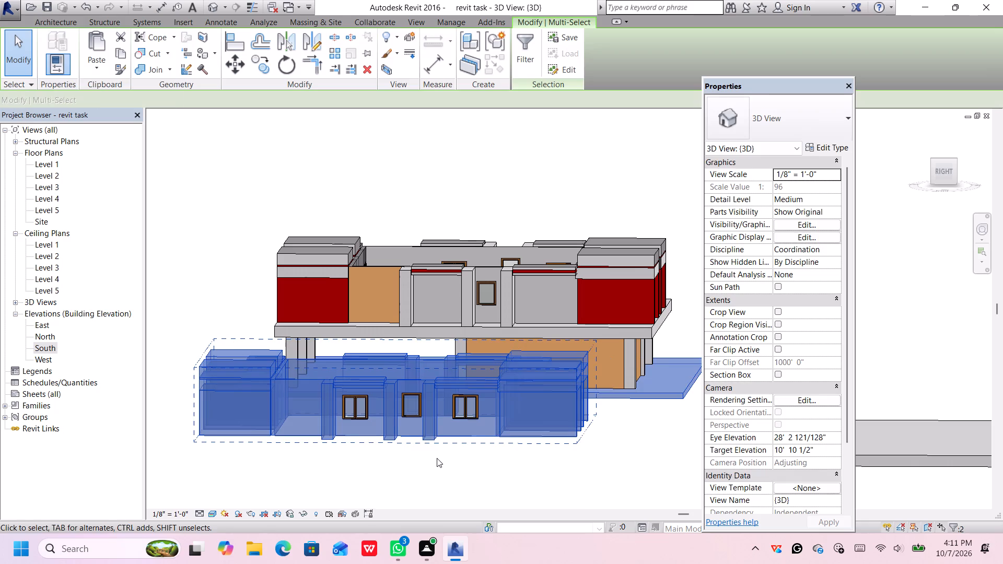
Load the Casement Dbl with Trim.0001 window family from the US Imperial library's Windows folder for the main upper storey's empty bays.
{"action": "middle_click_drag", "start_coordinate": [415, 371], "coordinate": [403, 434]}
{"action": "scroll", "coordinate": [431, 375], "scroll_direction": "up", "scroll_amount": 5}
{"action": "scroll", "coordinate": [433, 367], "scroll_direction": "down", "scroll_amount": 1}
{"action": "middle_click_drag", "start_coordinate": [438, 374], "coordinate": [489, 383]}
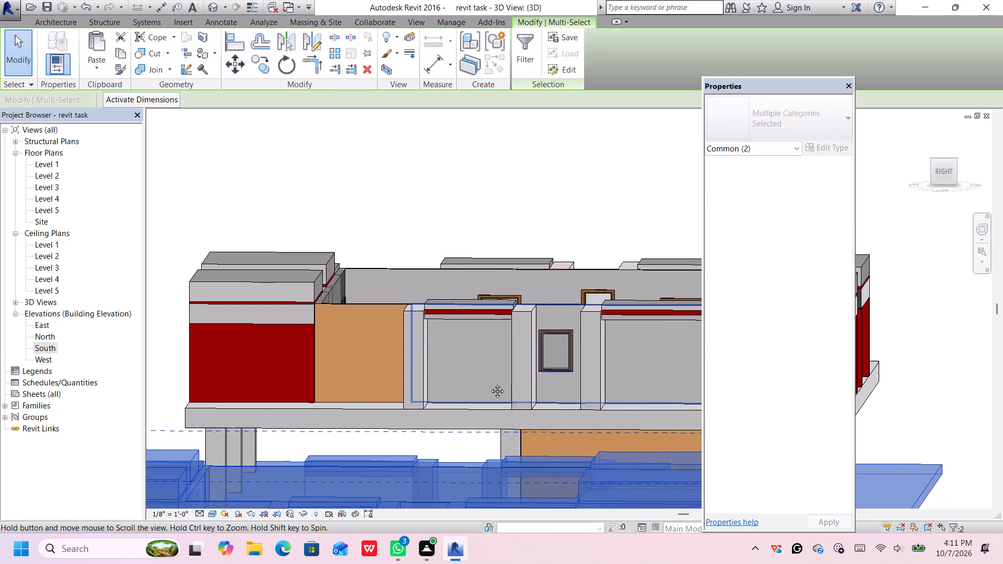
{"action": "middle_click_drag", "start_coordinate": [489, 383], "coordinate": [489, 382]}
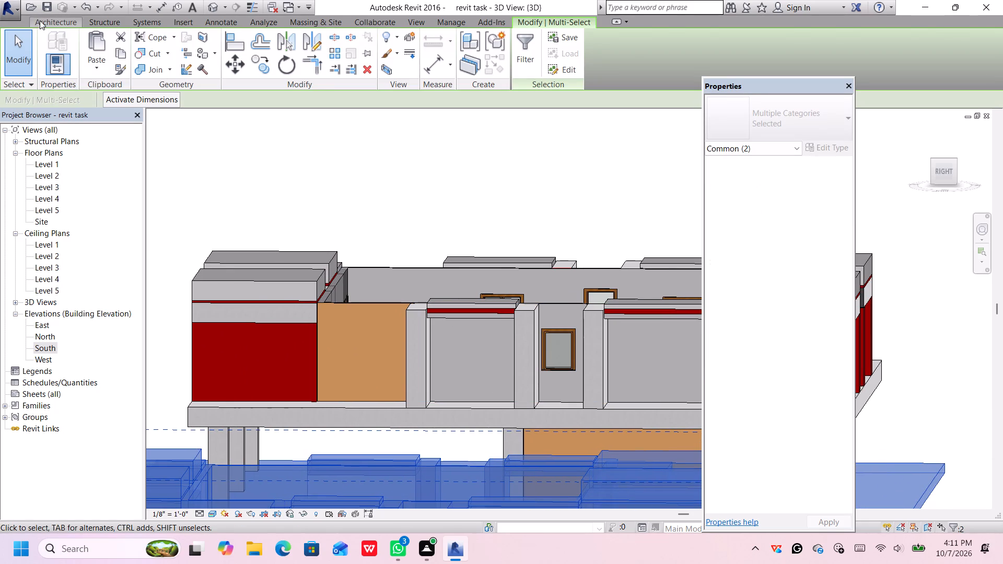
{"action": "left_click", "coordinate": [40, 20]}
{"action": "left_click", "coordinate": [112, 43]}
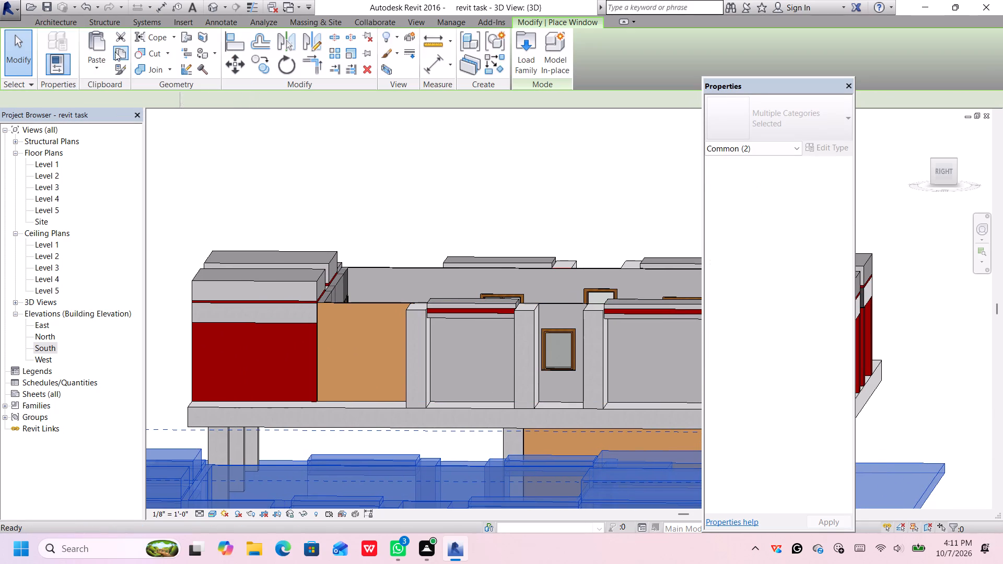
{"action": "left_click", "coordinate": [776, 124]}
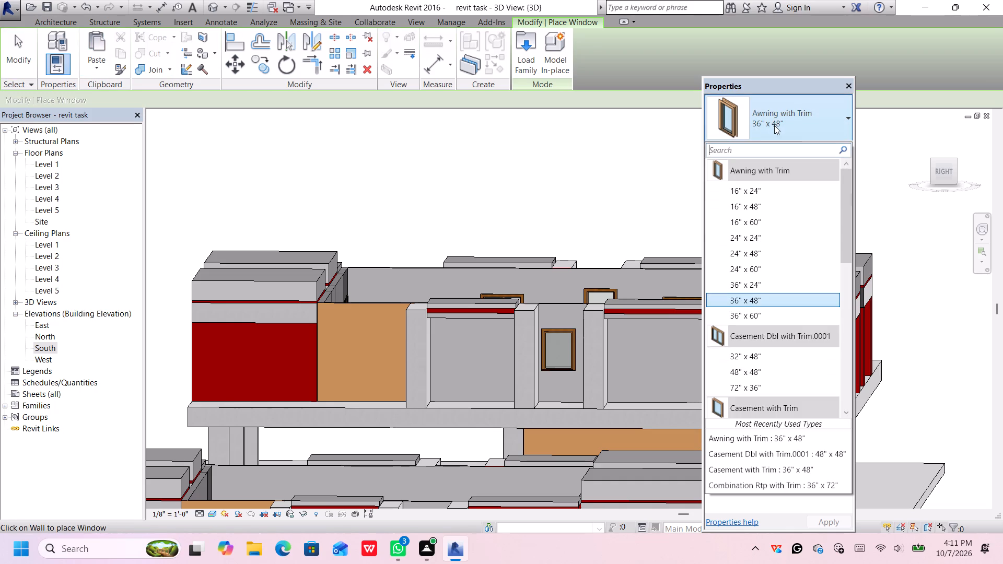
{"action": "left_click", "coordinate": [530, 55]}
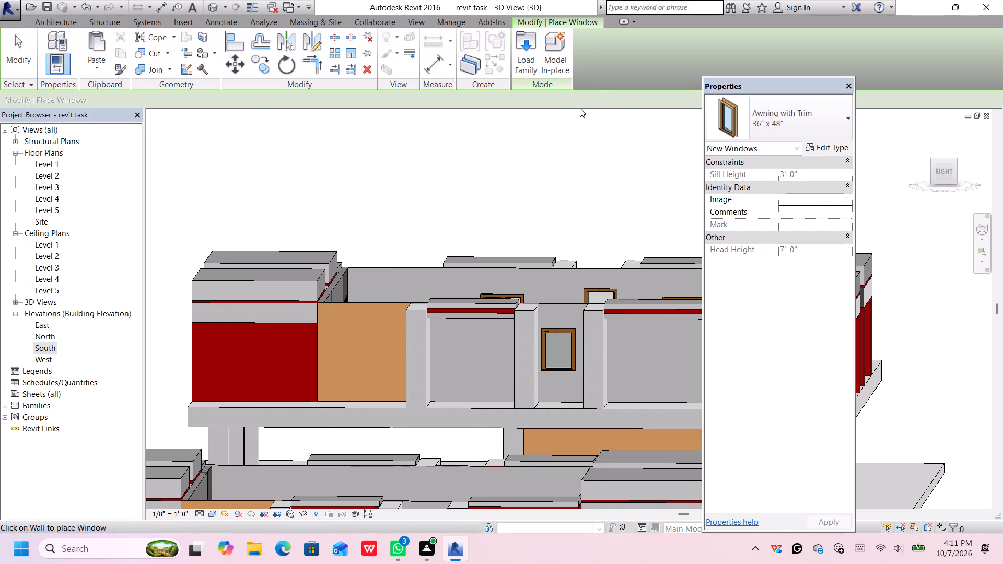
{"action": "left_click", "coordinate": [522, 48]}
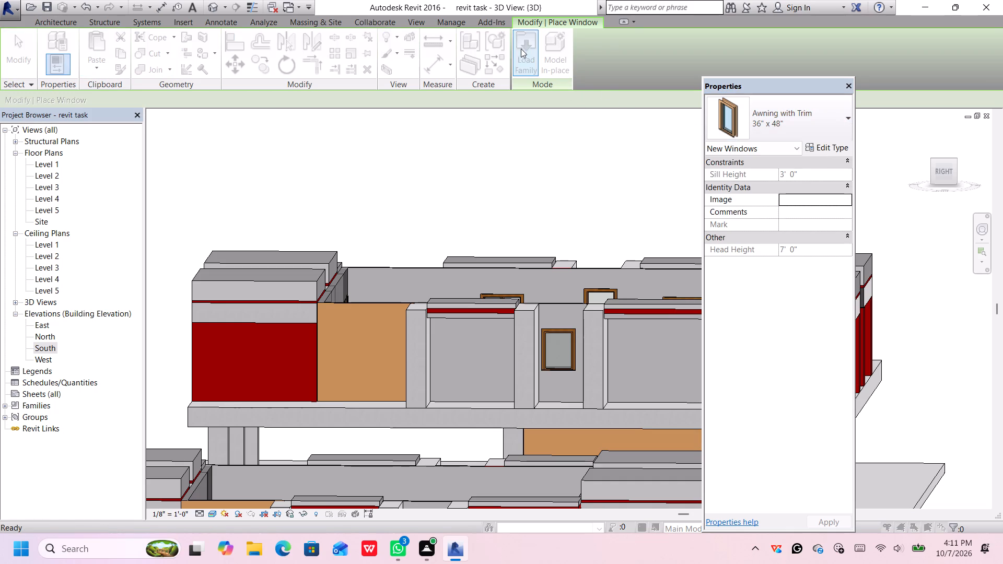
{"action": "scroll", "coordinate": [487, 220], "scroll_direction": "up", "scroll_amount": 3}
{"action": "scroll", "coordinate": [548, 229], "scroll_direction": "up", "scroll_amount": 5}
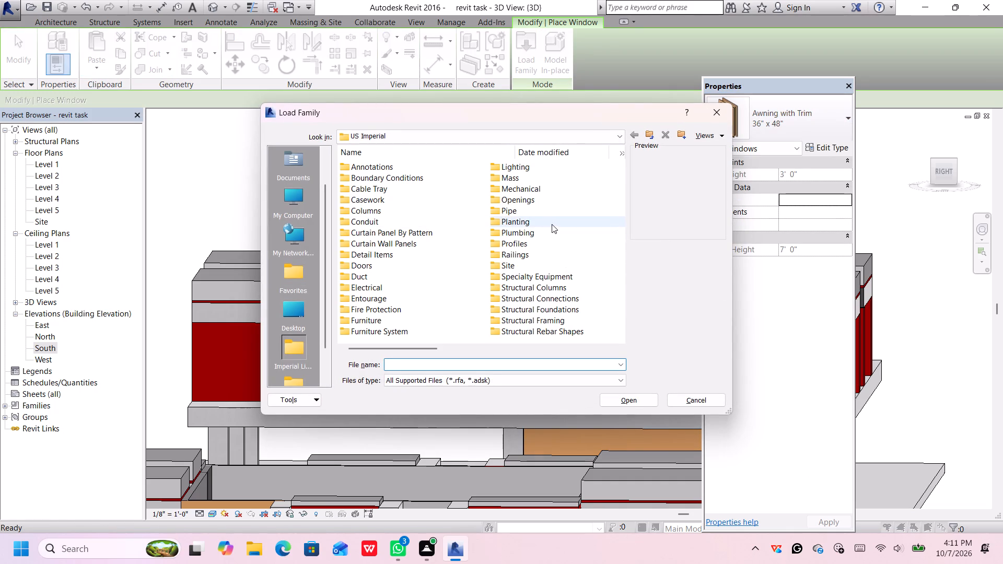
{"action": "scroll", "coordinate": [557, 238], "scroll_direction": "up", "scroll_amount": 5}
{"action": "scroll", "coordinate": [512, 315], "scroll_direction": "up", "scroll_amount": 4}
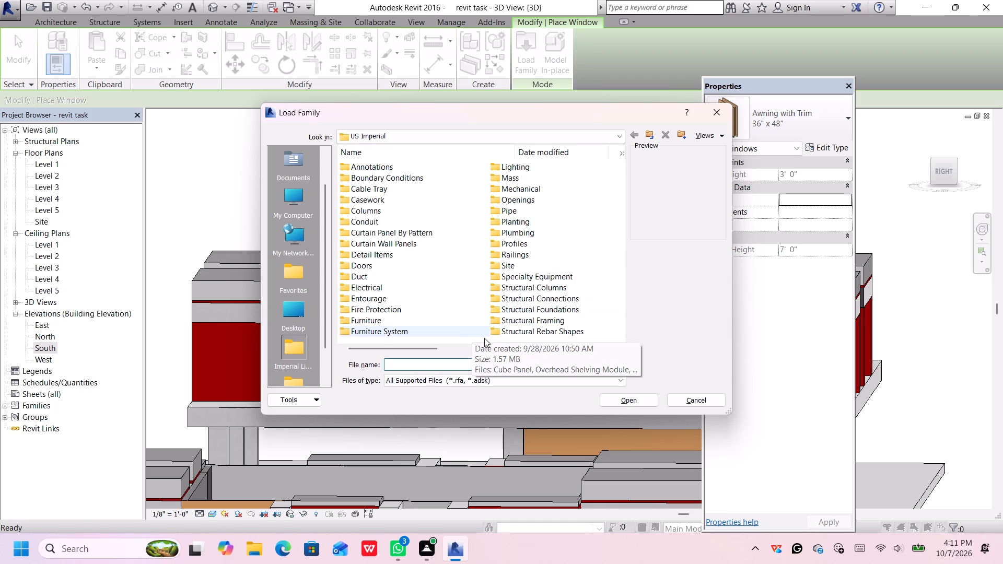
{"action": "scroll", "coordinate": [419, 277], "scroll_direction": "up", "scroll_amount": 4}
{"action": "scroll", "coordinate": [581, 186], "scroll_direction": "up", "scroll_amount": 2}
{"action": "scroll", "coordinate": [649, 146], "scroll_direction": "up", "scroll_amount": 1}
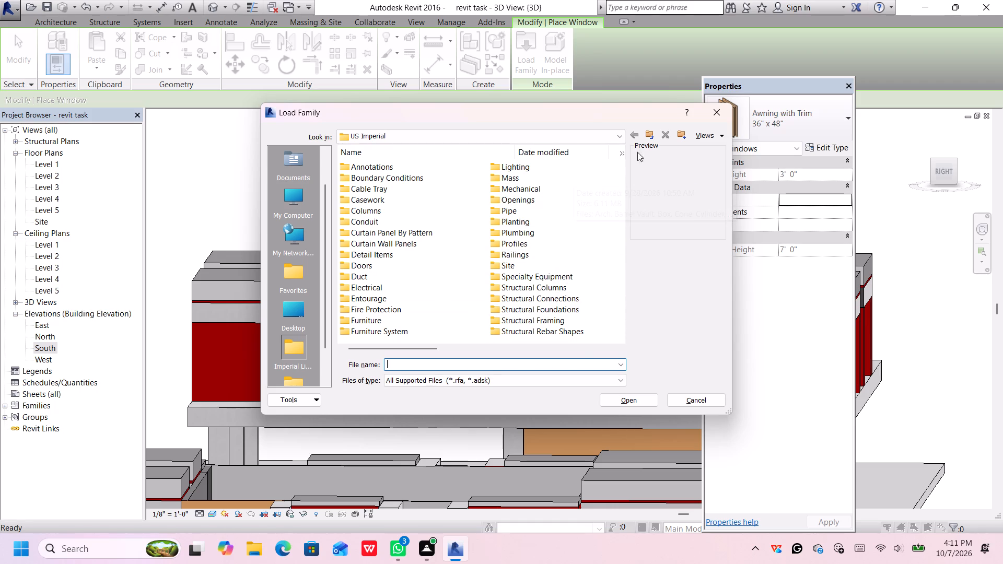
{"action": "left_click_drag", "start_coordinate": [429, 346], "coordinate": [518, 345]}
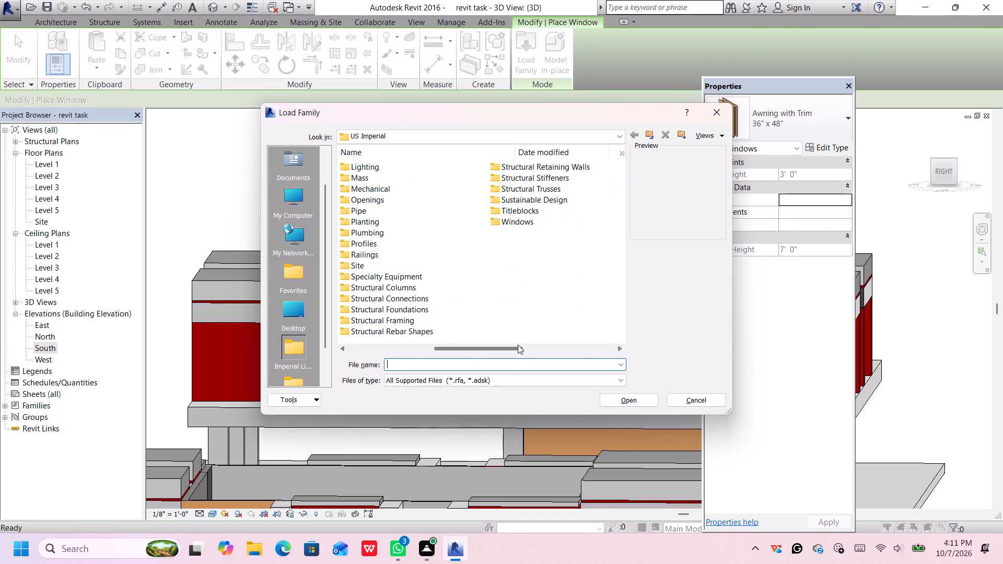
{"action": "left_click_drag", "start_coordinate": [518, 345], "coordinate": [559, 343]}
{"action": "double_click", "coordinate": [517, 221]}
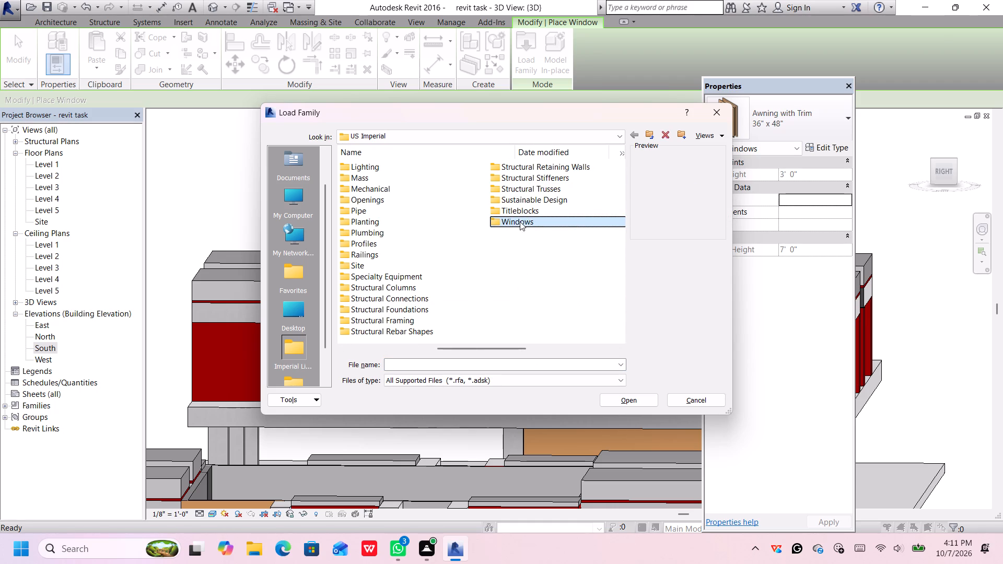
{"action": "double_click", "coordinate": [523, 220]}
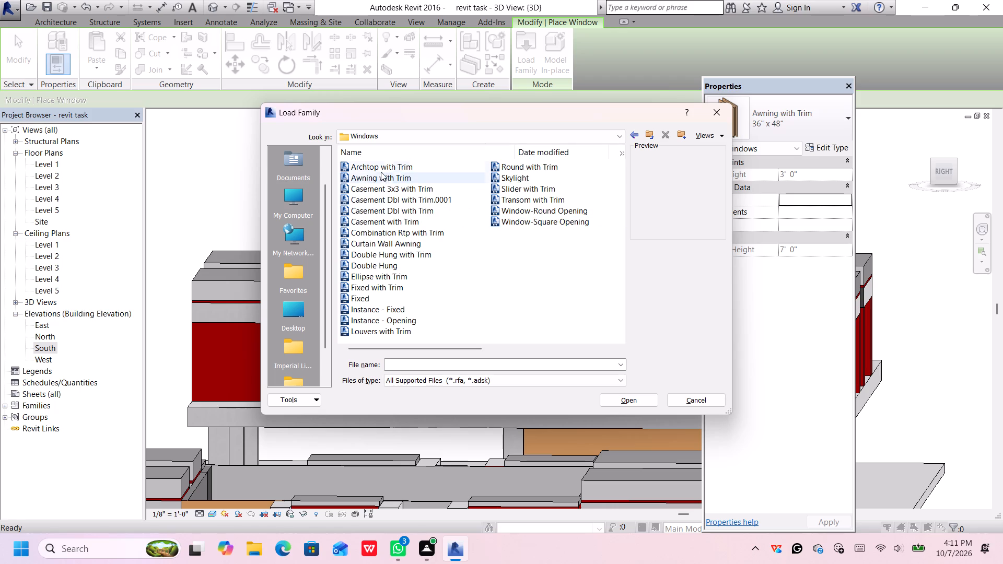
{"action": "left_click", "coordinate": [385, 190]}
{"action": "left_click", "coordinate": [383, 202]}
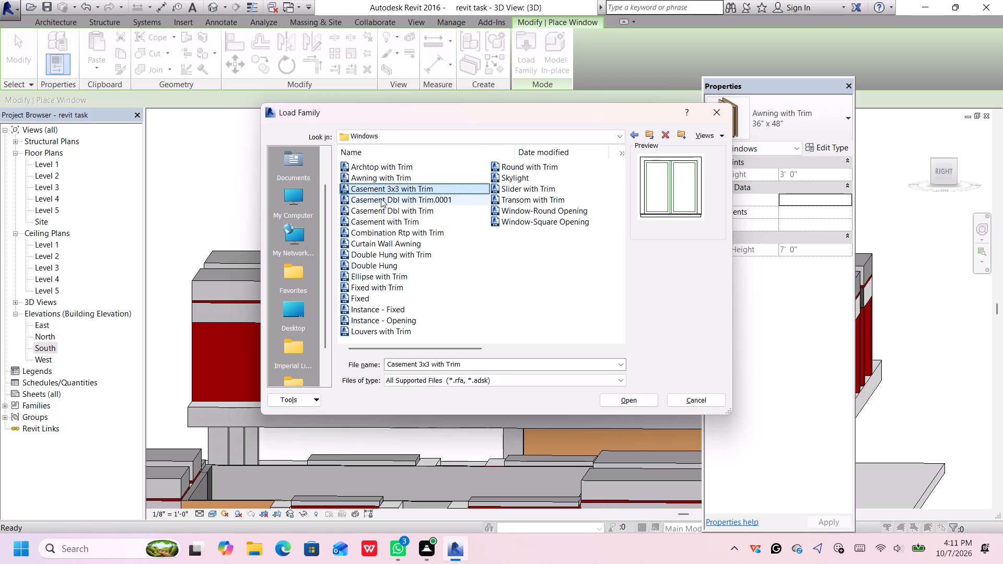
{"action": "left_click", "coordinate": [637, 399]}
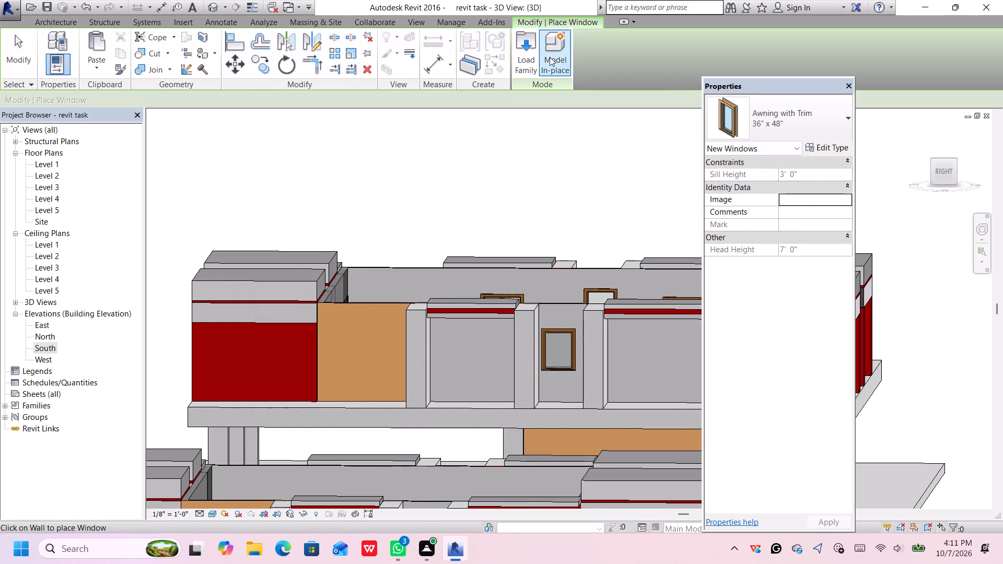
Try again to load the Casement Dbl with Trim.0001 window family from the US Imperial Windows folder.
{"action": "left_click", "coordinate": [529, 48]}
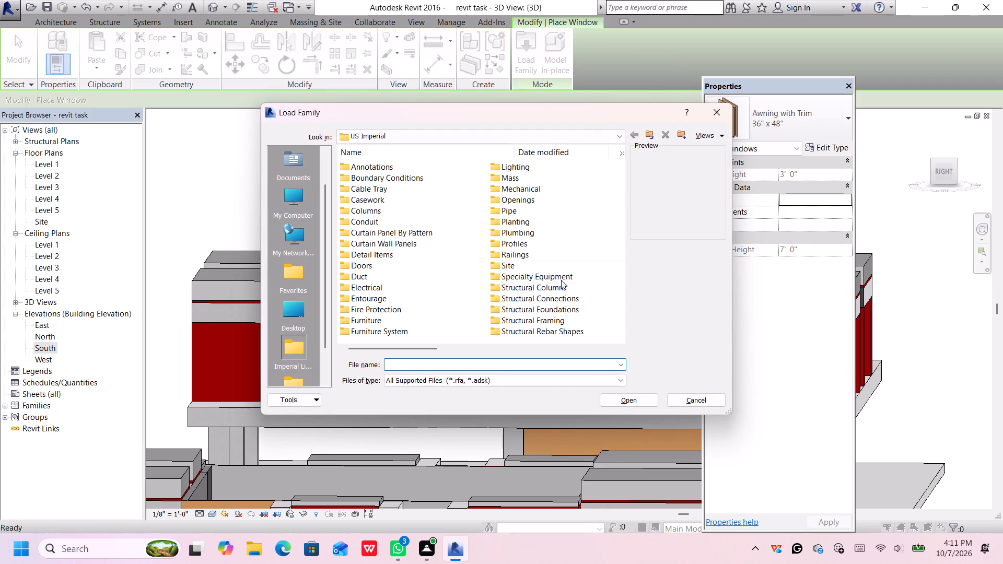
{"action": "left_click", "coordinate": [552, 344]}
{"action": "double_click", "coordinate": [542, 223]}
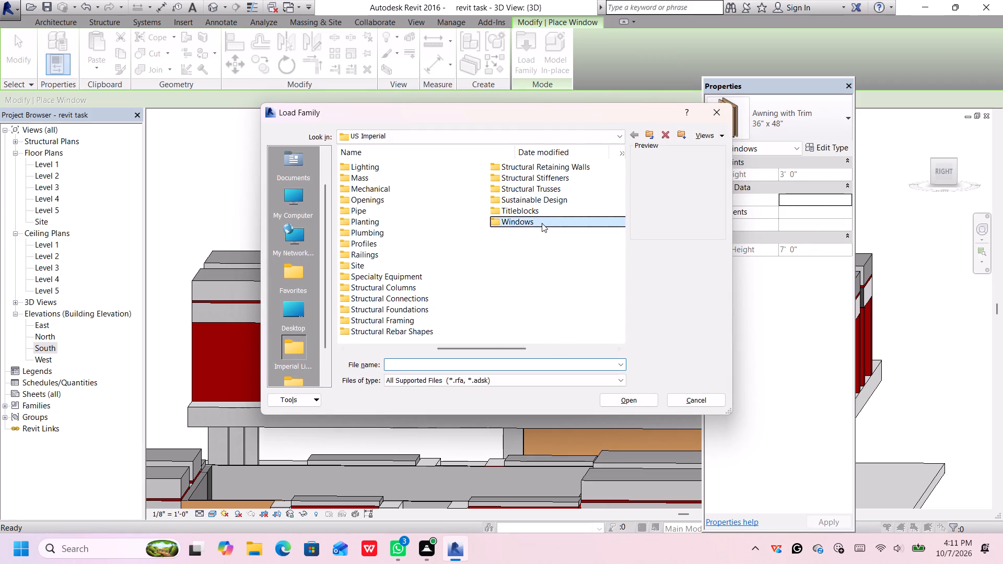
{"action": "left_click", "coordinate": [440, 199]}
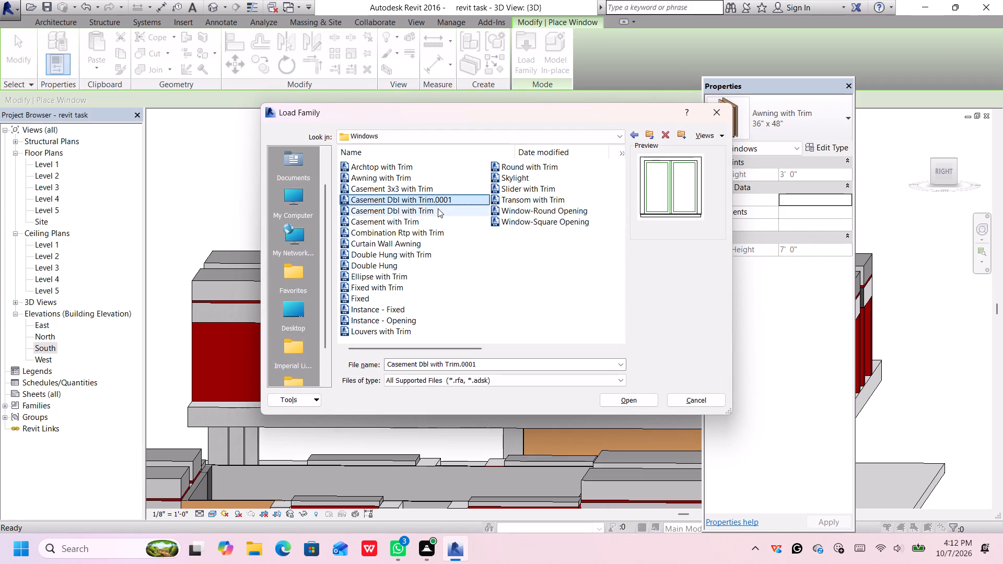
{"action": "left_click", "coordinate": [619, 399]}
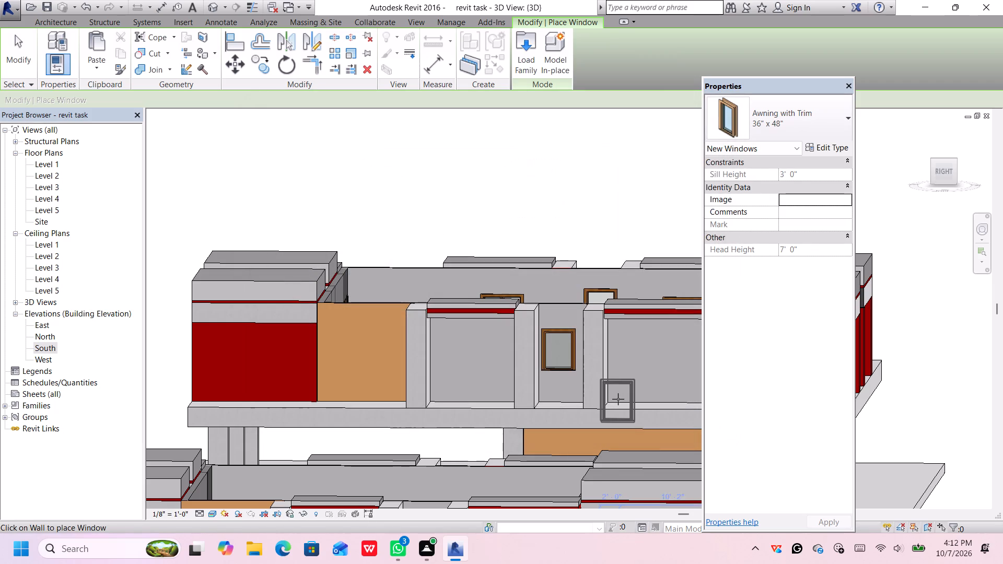
Hide the Properties display to uncover the building's right facade.
{"action": "left_click", "coordinate": [851, 84]}
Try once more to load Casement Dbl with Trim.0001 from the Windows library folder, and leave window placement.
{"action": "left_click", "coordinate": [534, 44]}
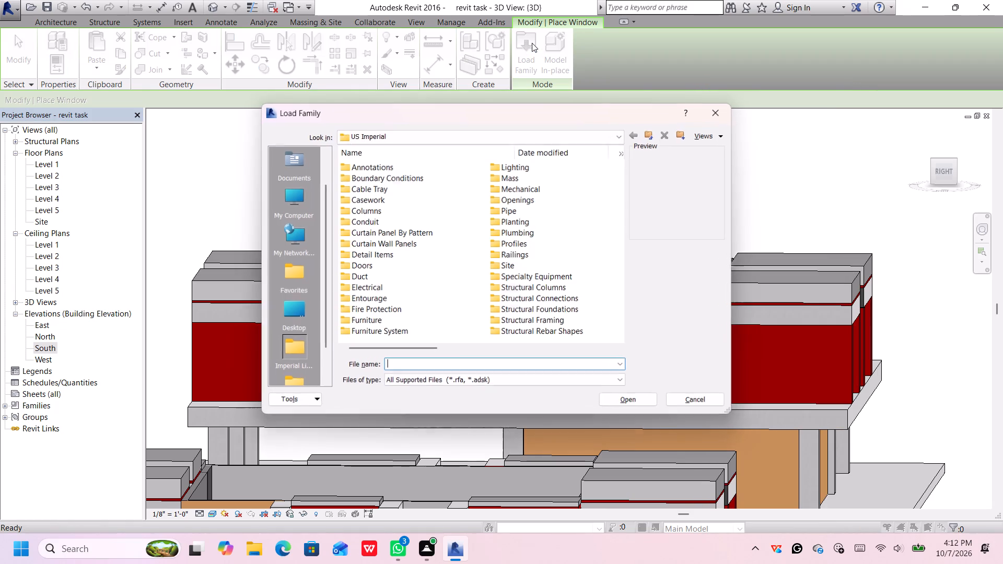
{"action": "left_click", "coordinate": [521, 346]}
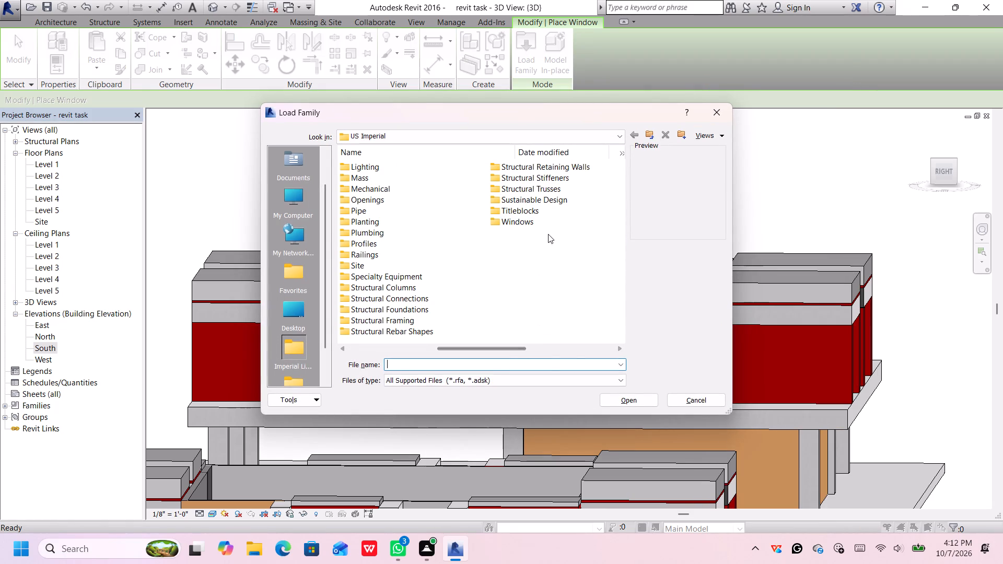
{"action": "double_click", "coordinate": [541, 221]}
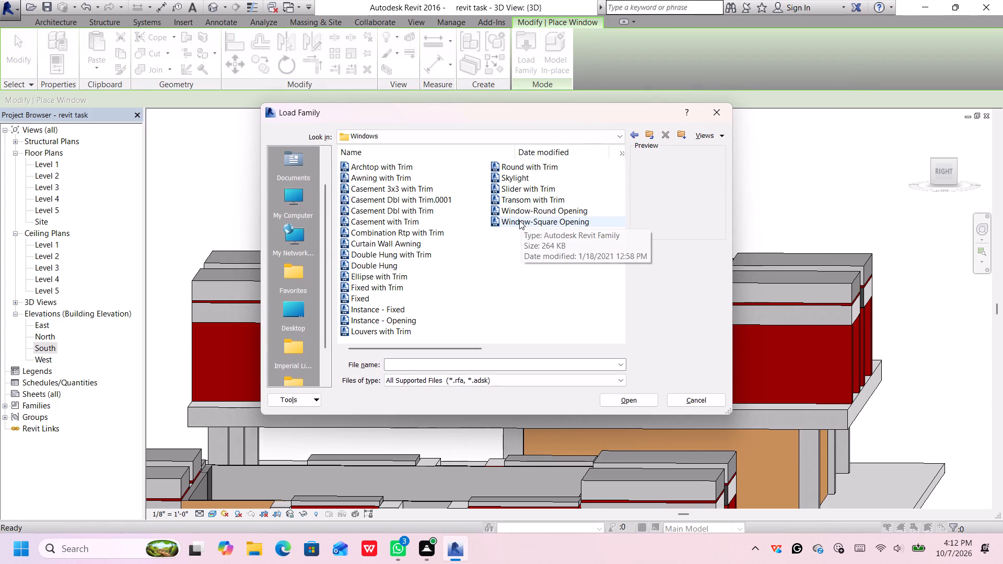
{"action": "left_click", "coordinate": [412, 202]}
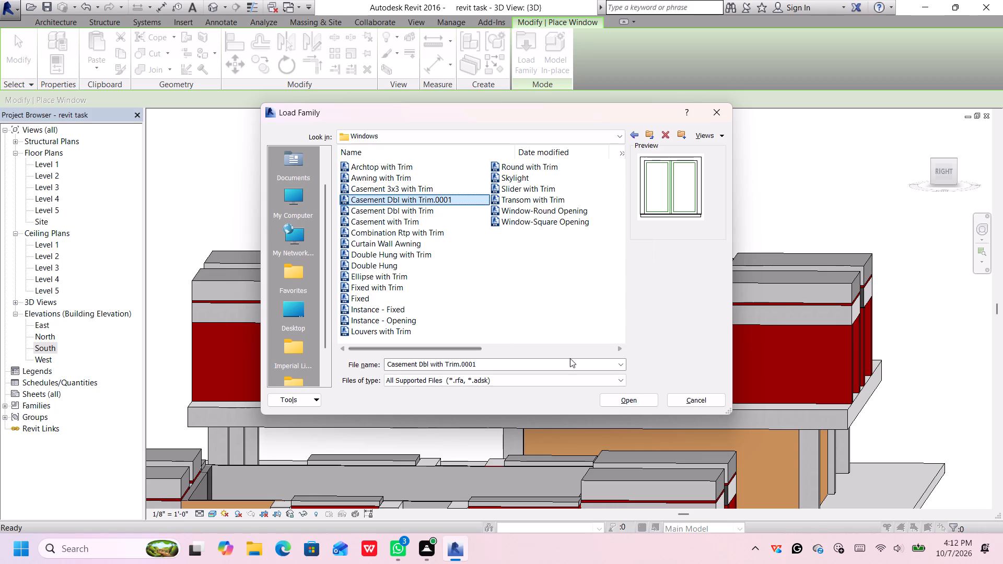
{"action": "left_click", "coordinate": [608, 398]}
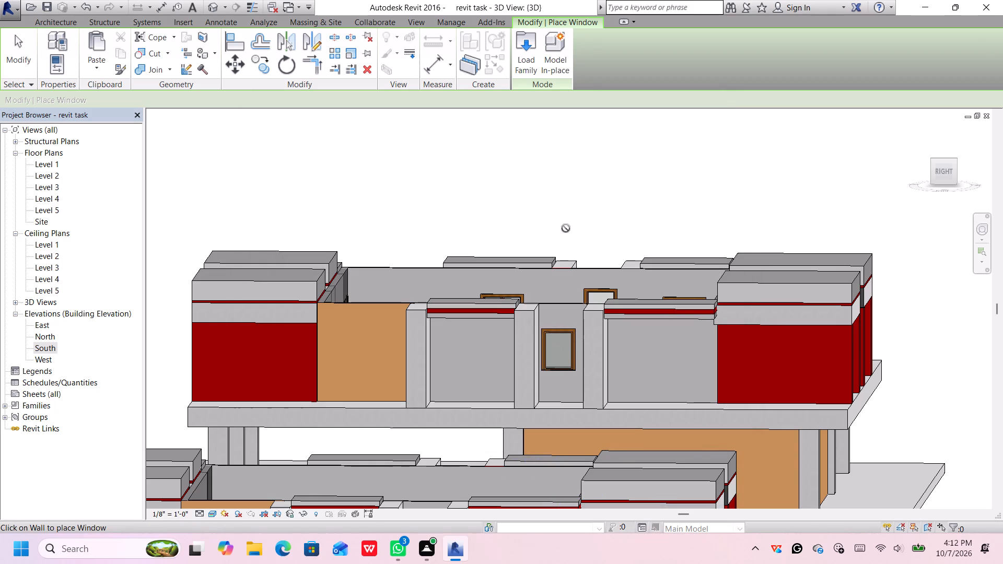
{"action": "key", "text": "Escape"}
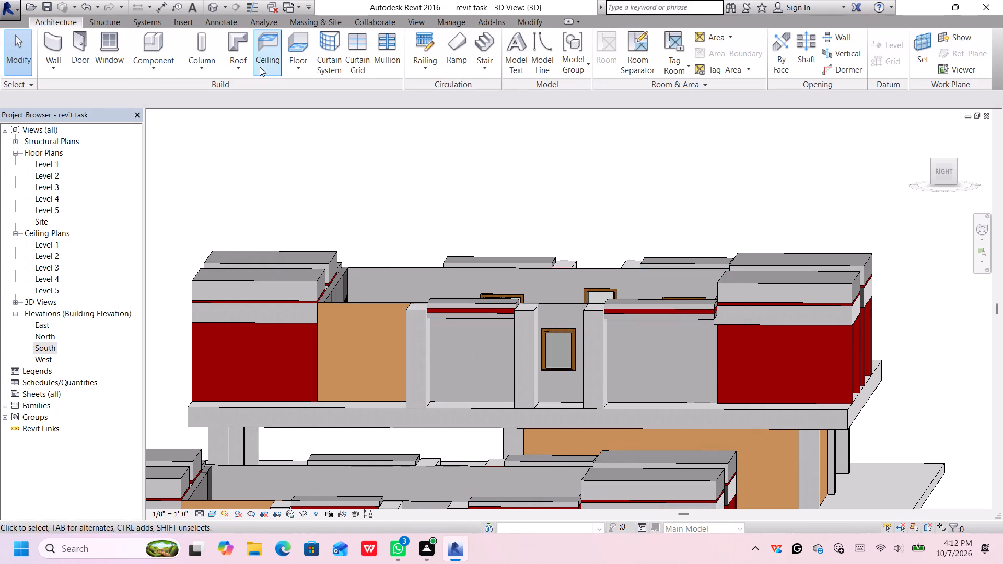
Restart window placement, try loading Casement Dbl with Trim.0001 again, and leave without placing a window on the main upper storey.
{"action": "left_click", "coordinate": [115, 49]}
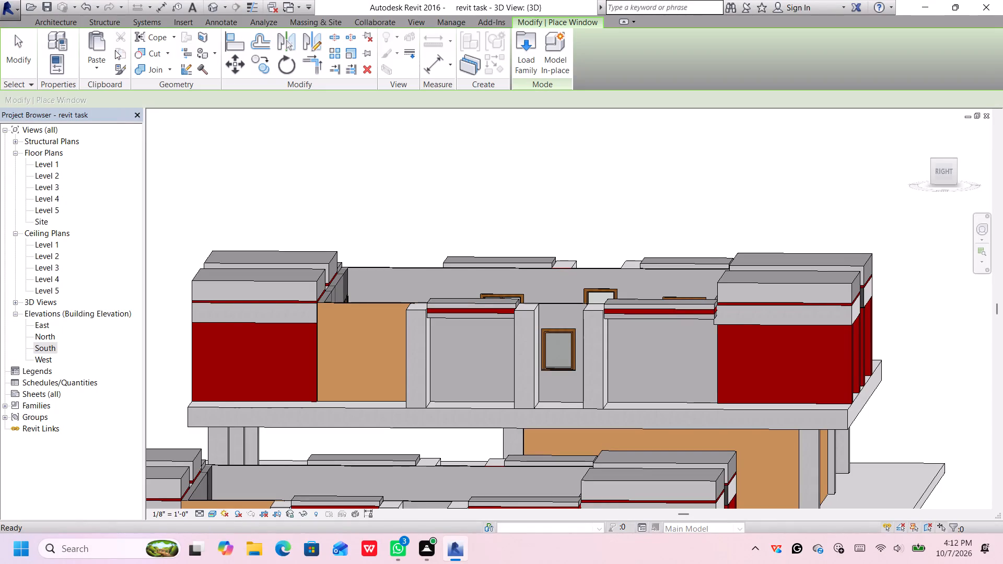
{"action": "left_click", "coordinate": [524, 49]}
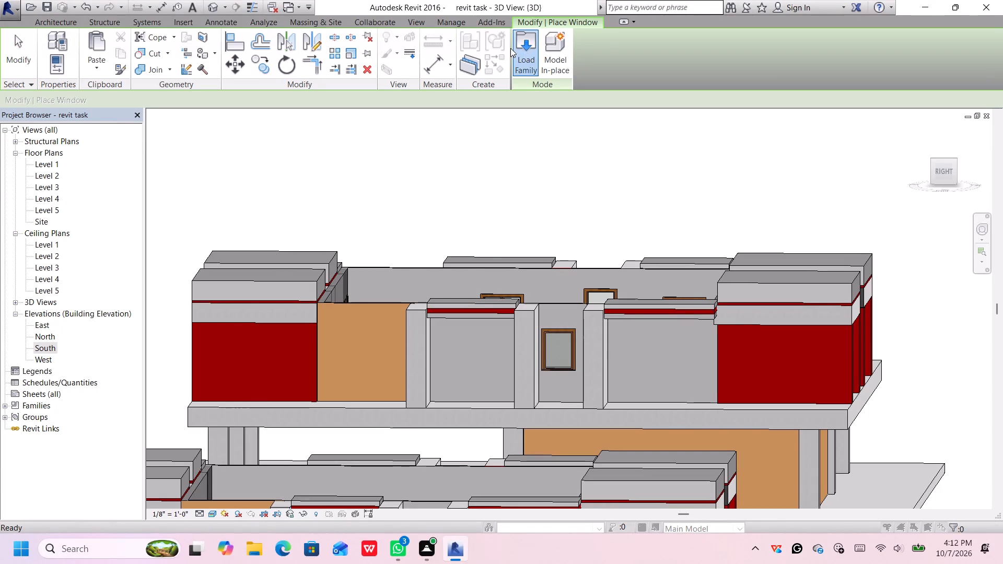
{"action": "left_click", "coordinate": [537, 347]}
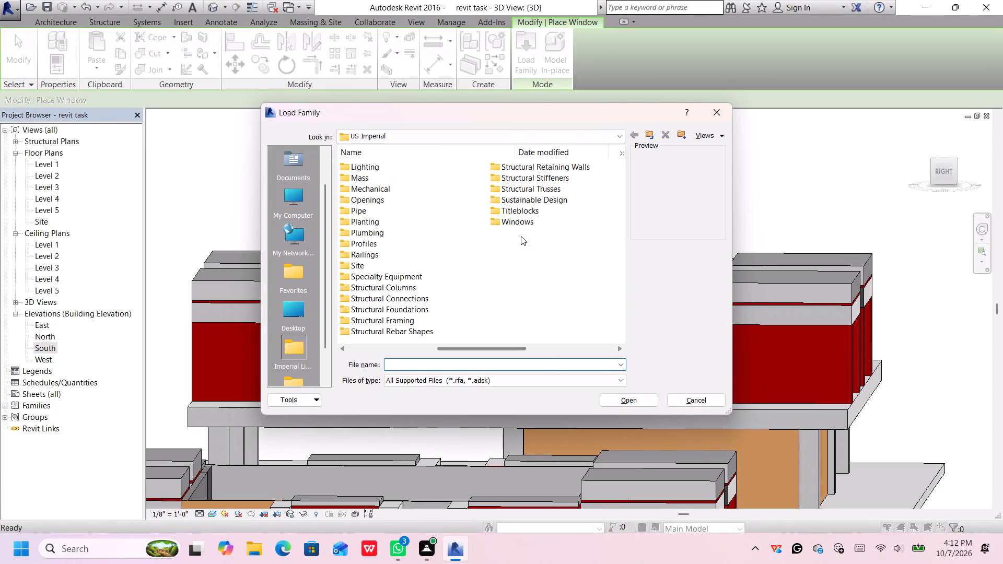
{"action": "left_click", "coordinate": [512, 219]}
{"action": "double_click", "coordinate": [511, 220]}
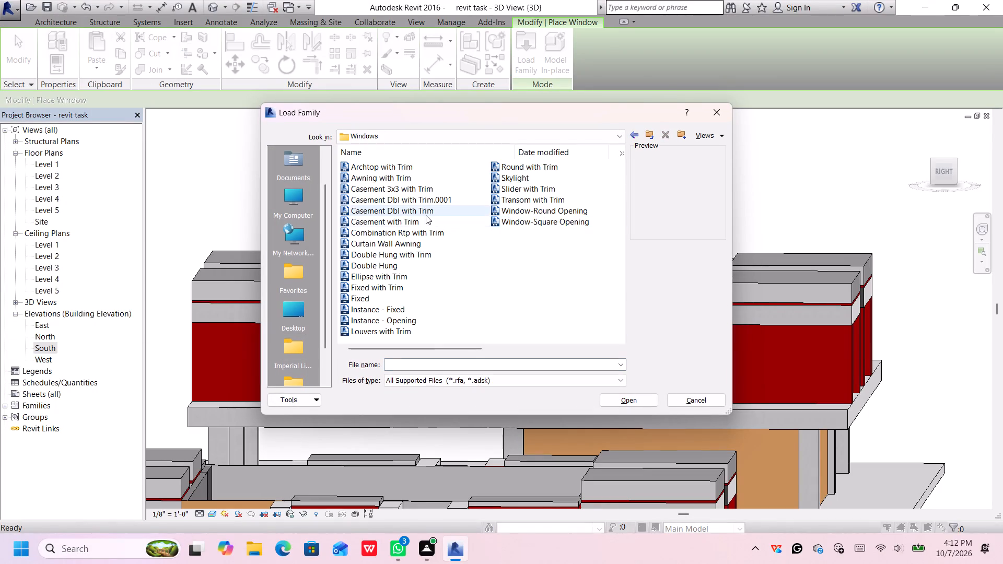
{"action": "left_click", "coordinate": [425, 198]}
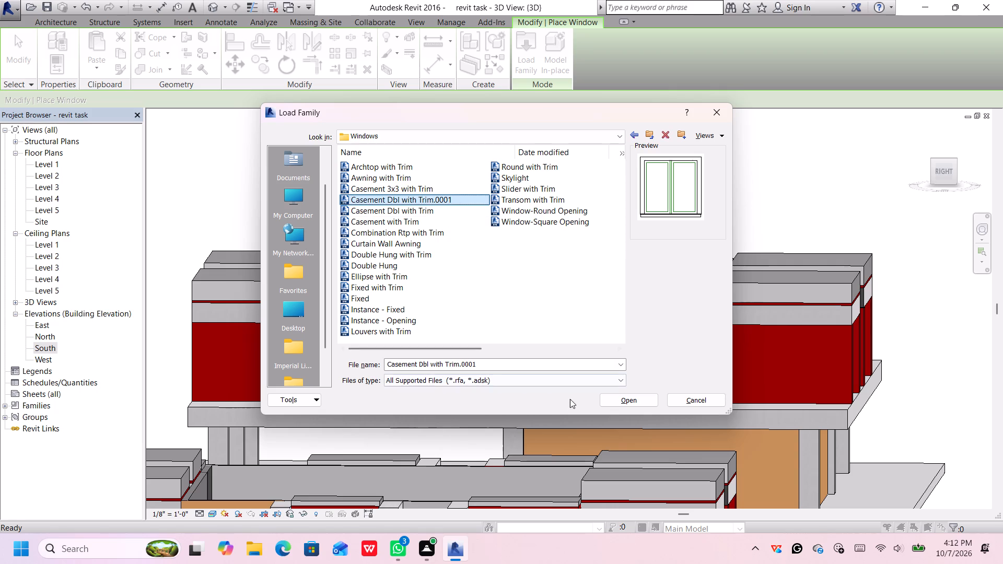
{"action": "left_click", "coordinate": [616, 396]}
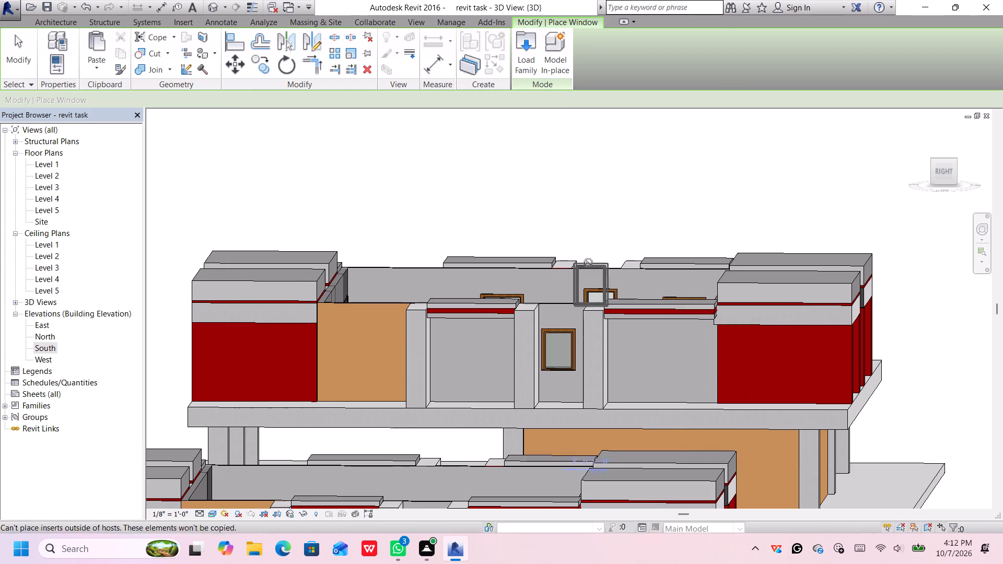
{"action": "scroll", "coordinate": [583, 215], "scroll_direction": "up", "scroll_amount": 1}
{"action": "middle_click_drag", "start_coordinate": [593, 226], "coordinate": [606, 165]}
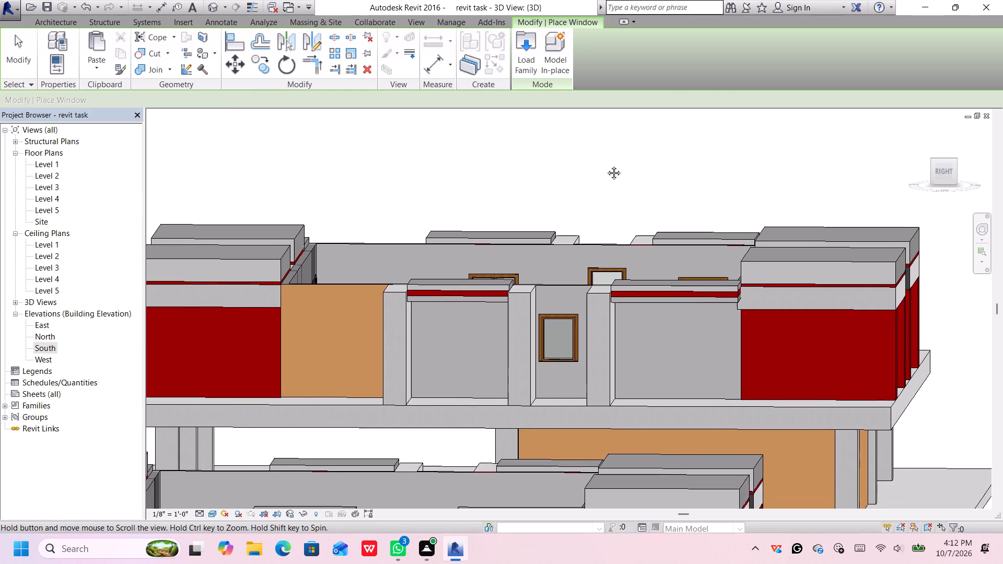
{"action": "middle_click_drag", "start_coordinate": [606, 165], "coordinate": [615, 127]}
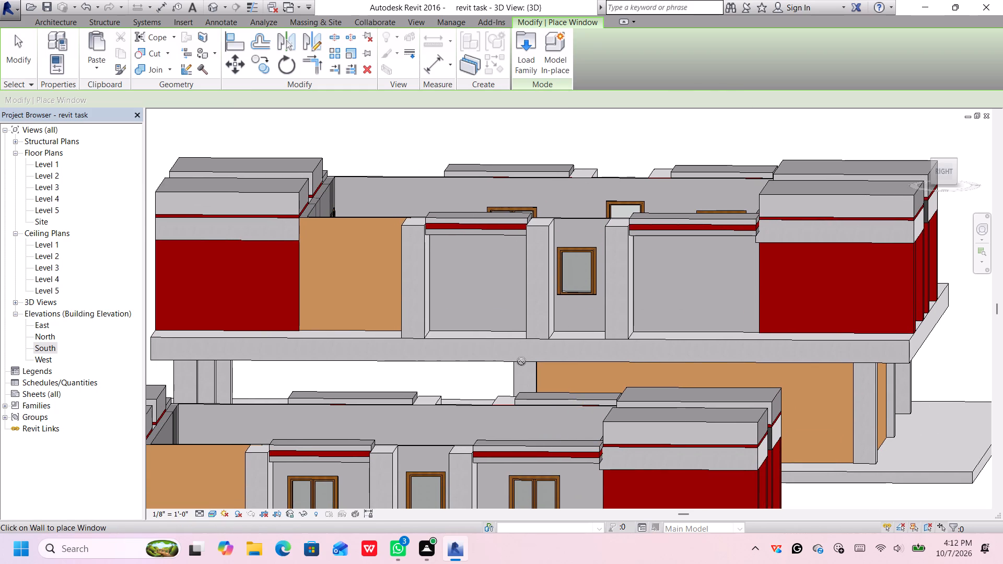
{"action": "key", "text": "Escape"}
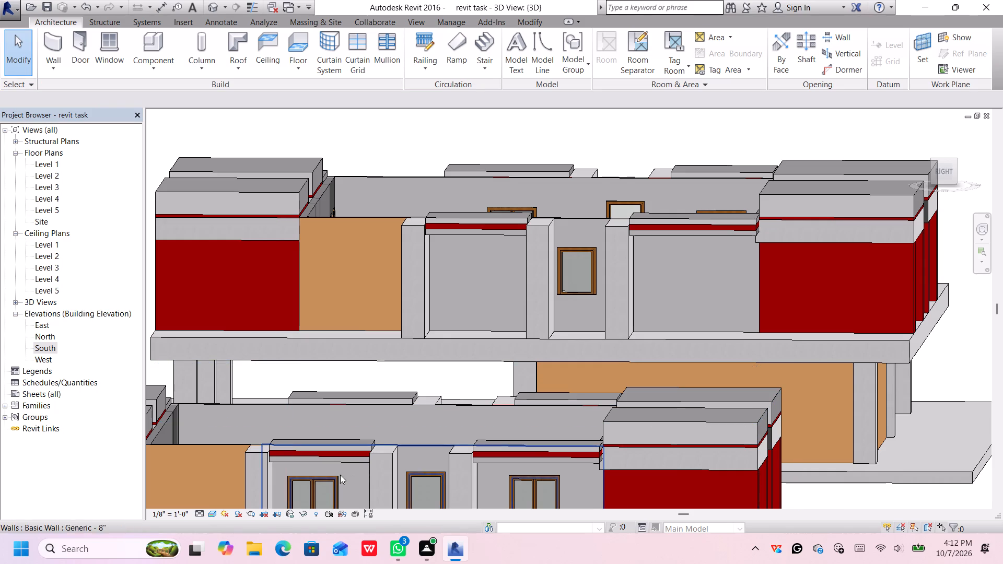
Check the window type used in the double casement bay of the detached storey copy's right facade.
{"action": "left_click", "coordinate": [330, 476]}
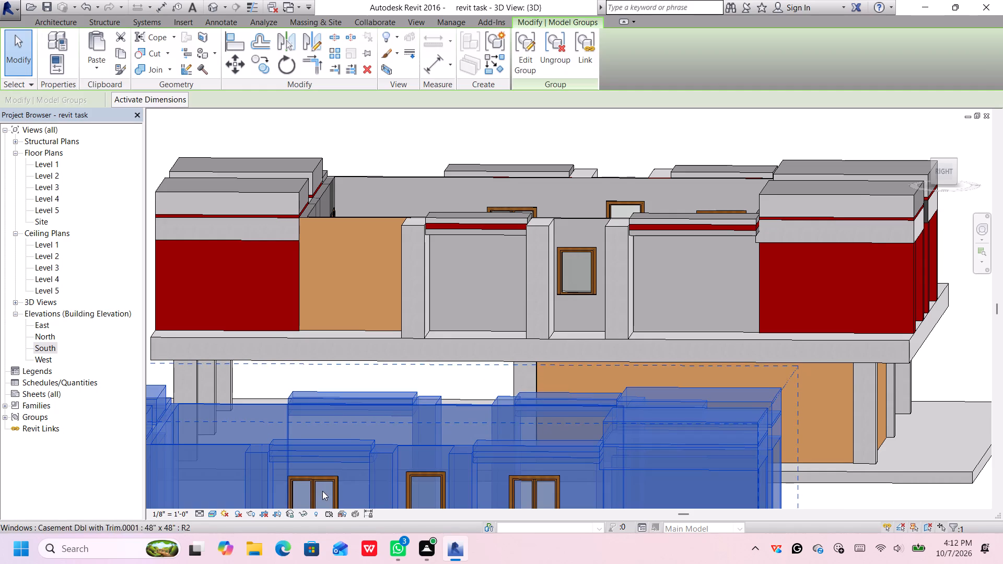
{"action": "middle_click_drag", "start_coordinate": [323, 491], "coordinate": [337, 399]}
{"action": "key", "text": "Escape"}
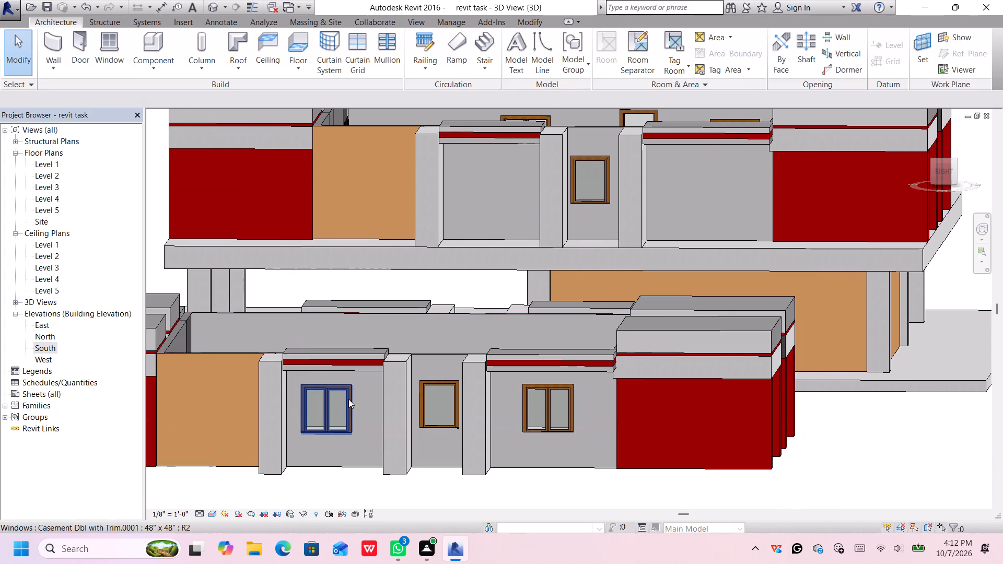
Copy the detached storey's double casement window into both empty bays of the main upper storey's right facade, about 5'-6" and 6'-1" from the adjoining piers.
{"action": "left_click", "coordinate": [348, 399]}
{"action": "key", "text": "ctrl+c"}
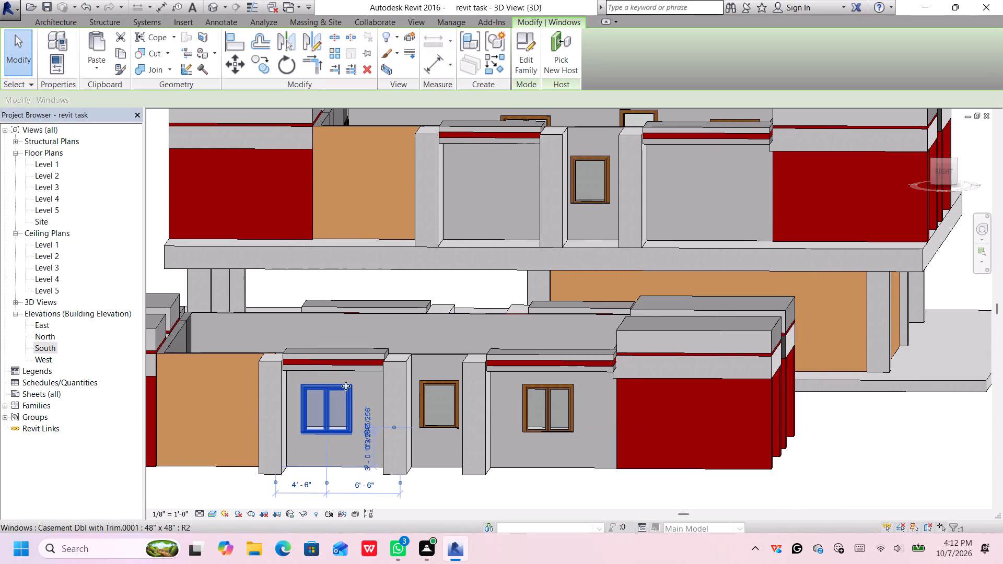
{"action": "middle_click_drag", "start_coordinate": [363, 238], "coordinate": [371, 340]}
{"action": "key", "text": "ctrl+v"}
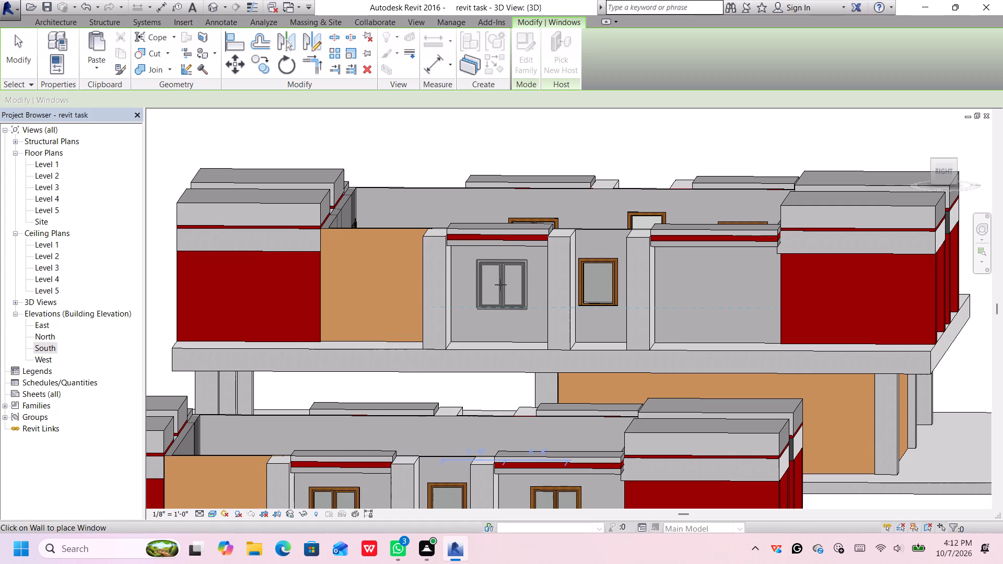
{"action": "left_click", "coordinate": [500, 285]}
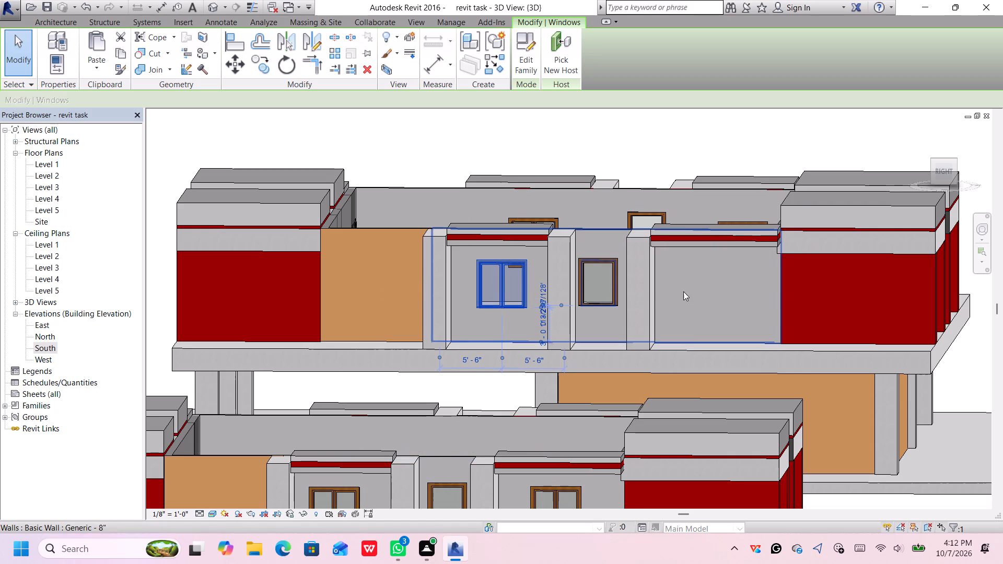
{"action": "key", "text": "ctrl+v"}
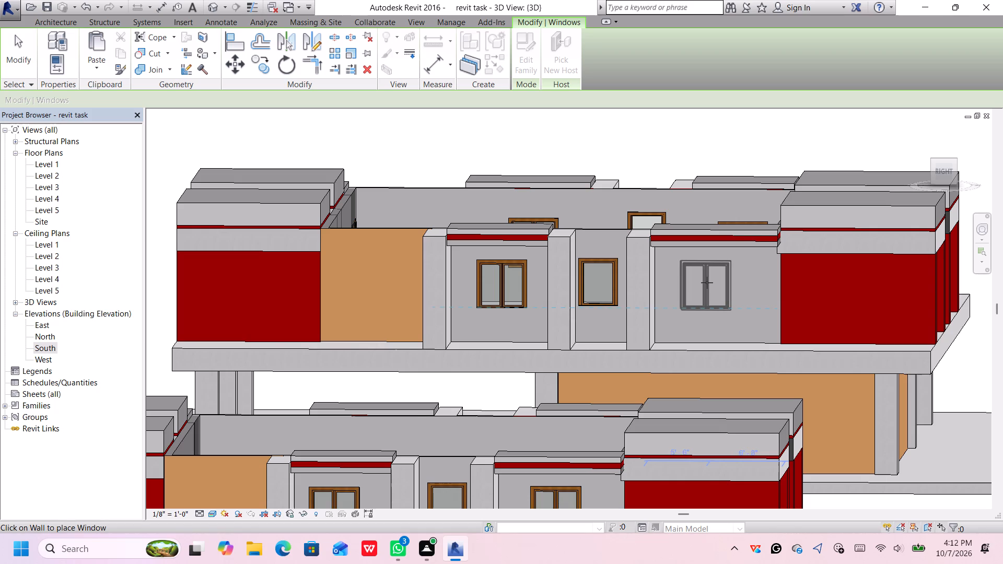
{"action": "left_click", "coordinate": [707, 283]}
Examine the main upper storey's back, left and front facades and their windows all around the building.
{"action": "scroll", "coordinate": [829, 339], "scroll_direction": "down", "scroll_amount": 2}
{"action": "middle_click_drag", "start_coordinate": [894, 356], "coordinate": [750, 336]}
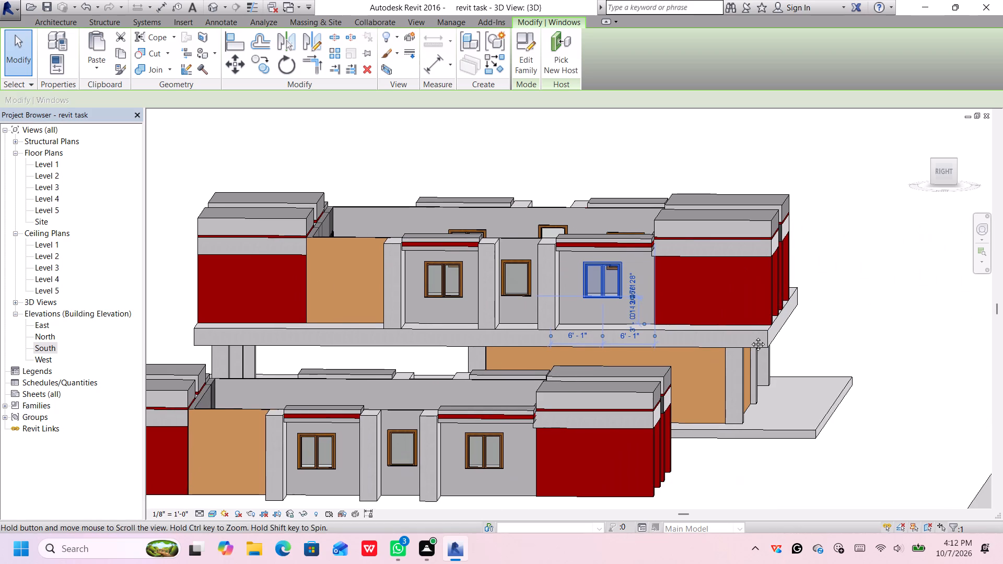
{"action": "middle_click_drag", "start_coordinate": [750, 336], "coordinate": [526, 333]}
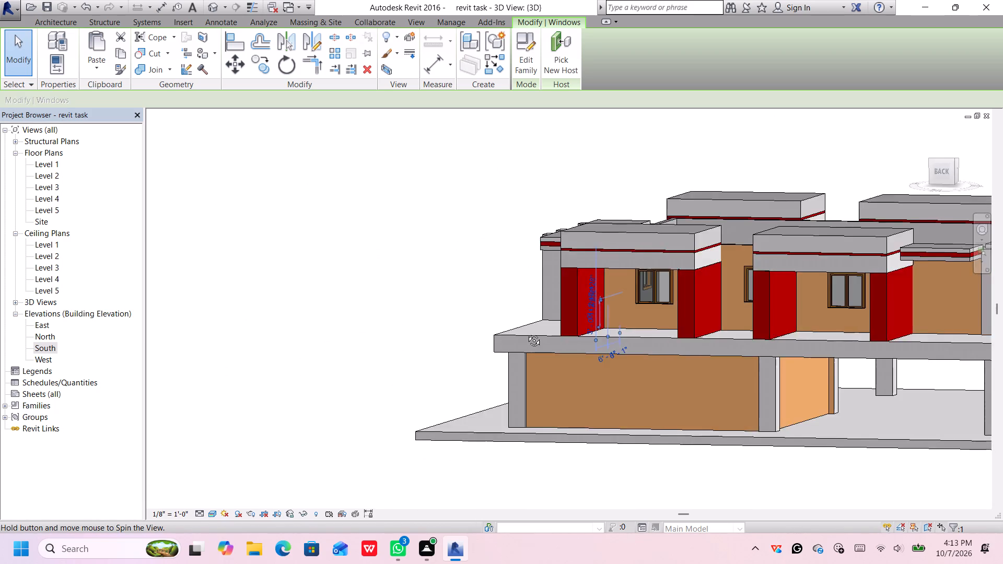
{"action": "middle_click_drag", "start_coordinate": [526, 333], "coordinate": [511, 324]}
{"action": "middle_click_drag", "start_coordinate": [815, 417], "coordinate": [718, 417]}
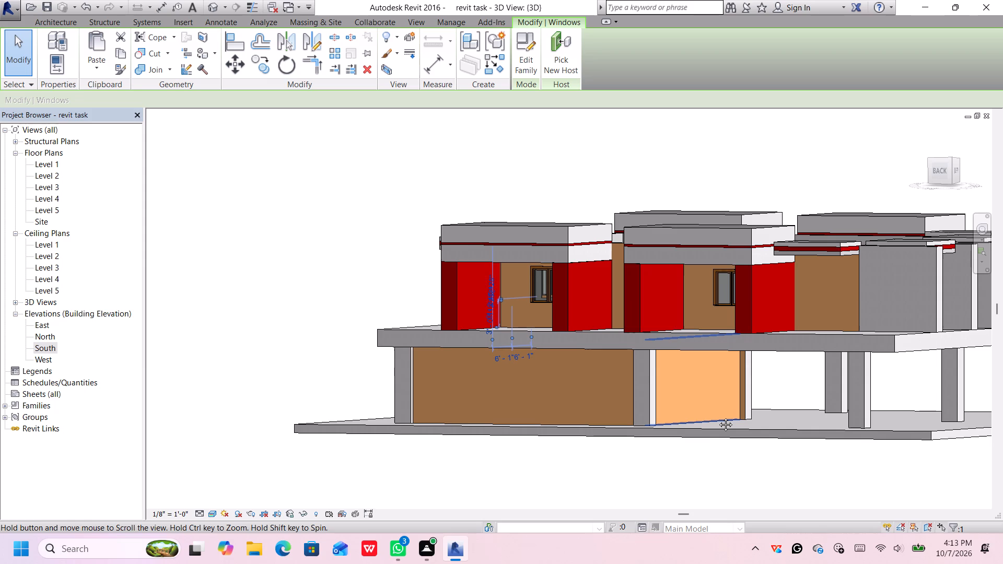
{"action": "middle_click_drag", "start_coordinate": [718, 417], "coordinate": [677, 411]}
{"action": "middle_click_drag", "start_coordinate": [667, 409], "coordinate": [667, 409], "text": "shift"}
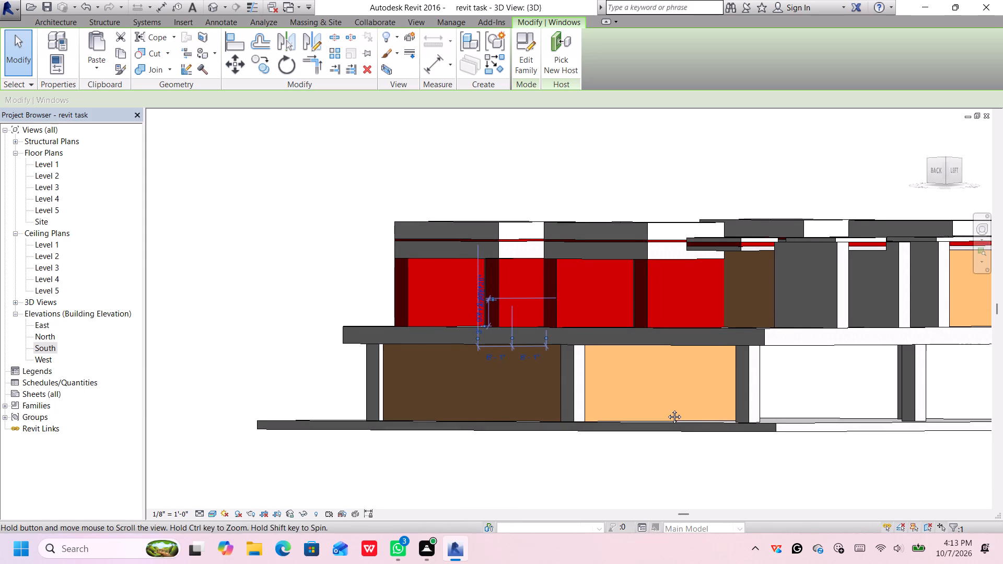
{"action": "middle_click_drag", "start_coordinate": [667, 409], "coordinate": [550, 406], "text": "shift"}
{"action": "middle_click_drag", "start_coordinate": [547, 407], "coordinate": [545, 408]}
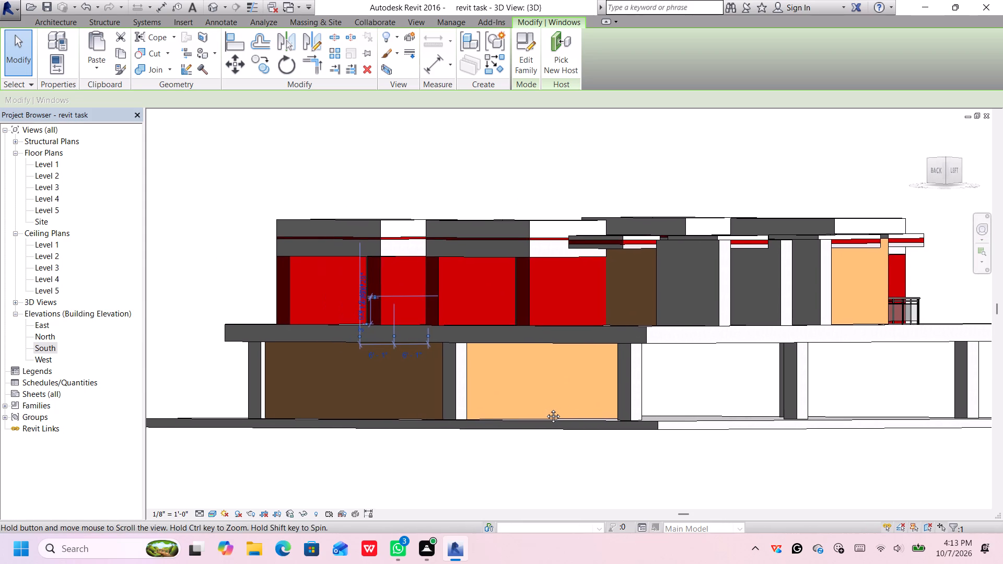
{"action": "middle_click_drag", "start_coordinate": [545, 408], "coordinate": [435, 424]}
{"action": "scroll", "coordinate": [538, 421], "scroll_direction": "down", "scroll_amount": 1, "text": "shift"}
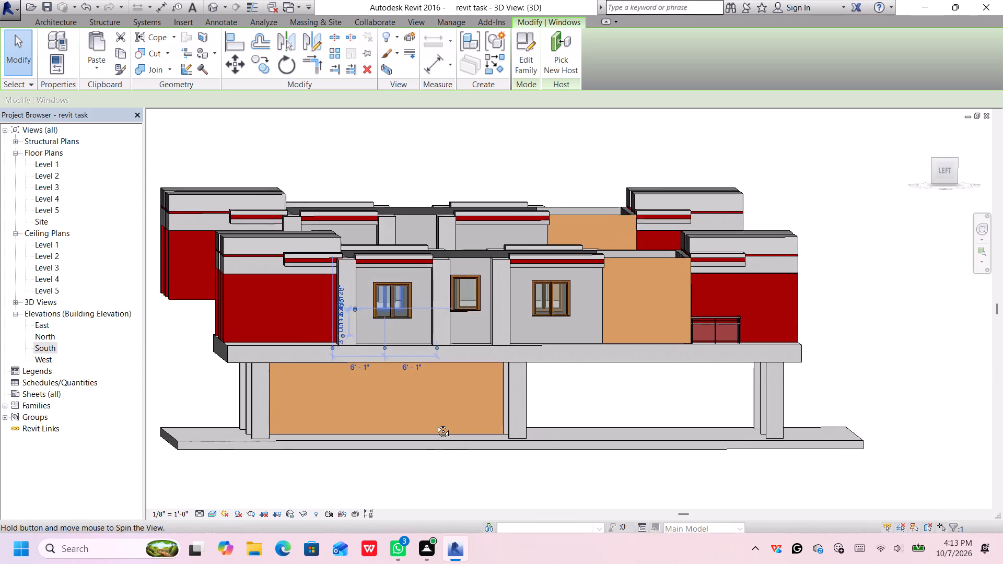
{"action": "middle_click_drag", "start_coordinate": [435, 424], "coordinate": [428, 425]}
{"action": "middle_click_drag", "start_coordinate": [428, 425], "coordinate": [426, 403], "text": "shift"}
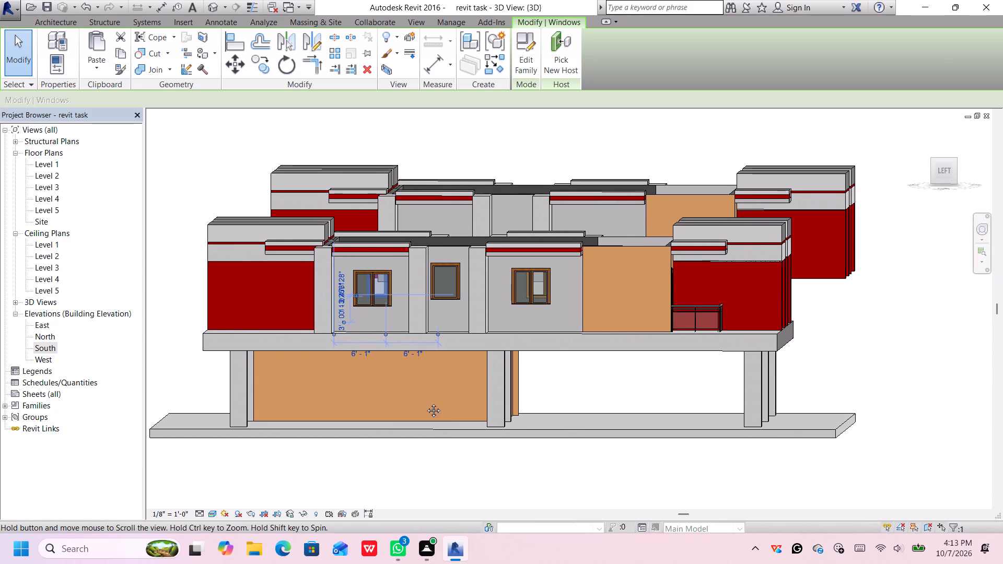
{"action": "middle_click_drag", "start_coordinate": [426, 403], "coordinate": [417, 393], "text": "shift"}
{"action": "middle_click_drag", "start_coordinate": [526, 402], "coordinate": [517, 400]}
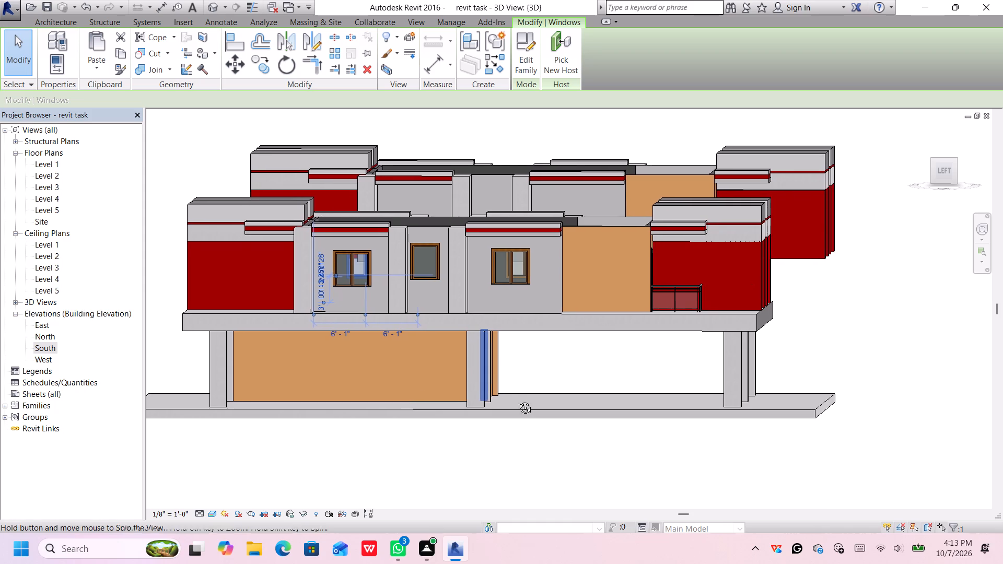
{"action": "middle_click_drag", "start_coordinate": [517, 400], "coordinate": [436, 427]}
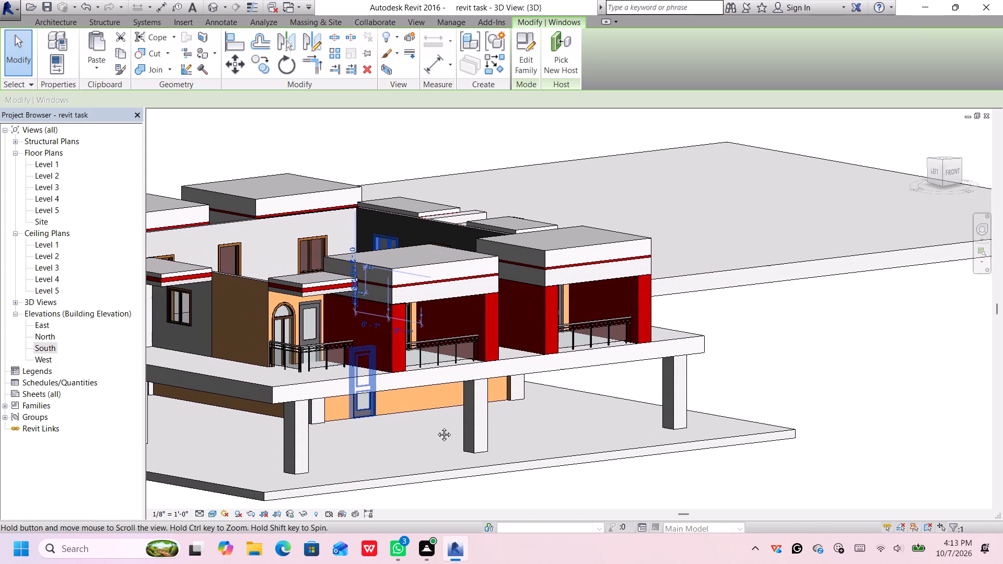
{"action": "middle_click_drag", "start_coordinate": [436, 427], "coordinate": [560, 392]}
{"action": "scroll", "coordinate": [376, 323], "scroll_direction": "up", "scroll_amount": 2}
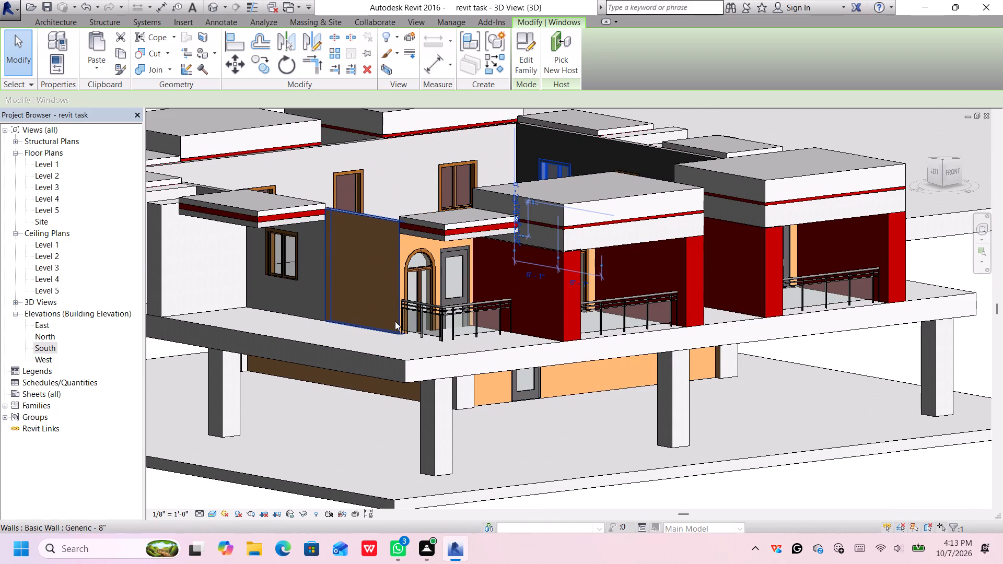
{"action": "key", "text": "space"}
{"action": "scroll", "coordinate": [464, 309], "scroll_direction": "down", "scroll_amount": 3}
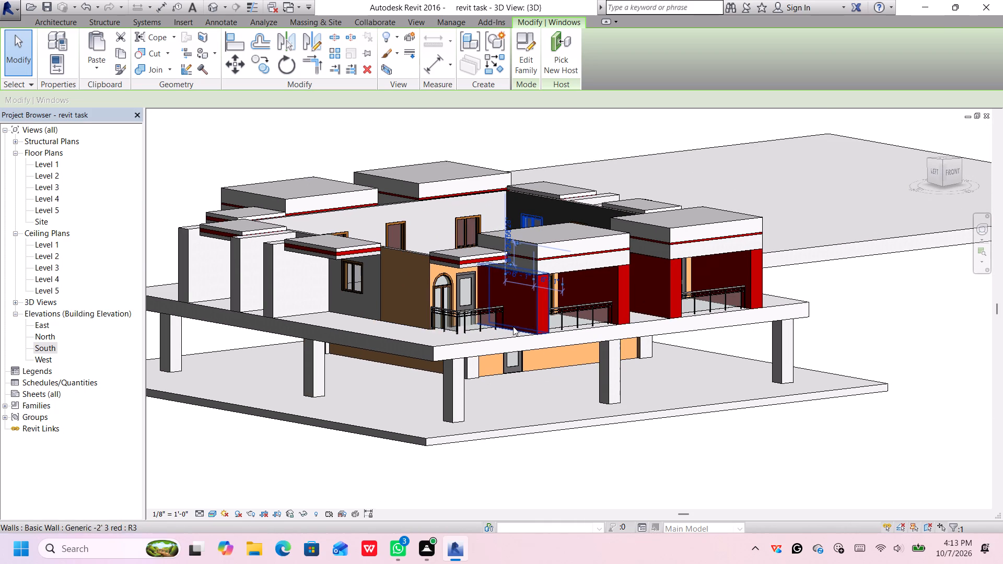
{"action": "key", "text": "Escape"}
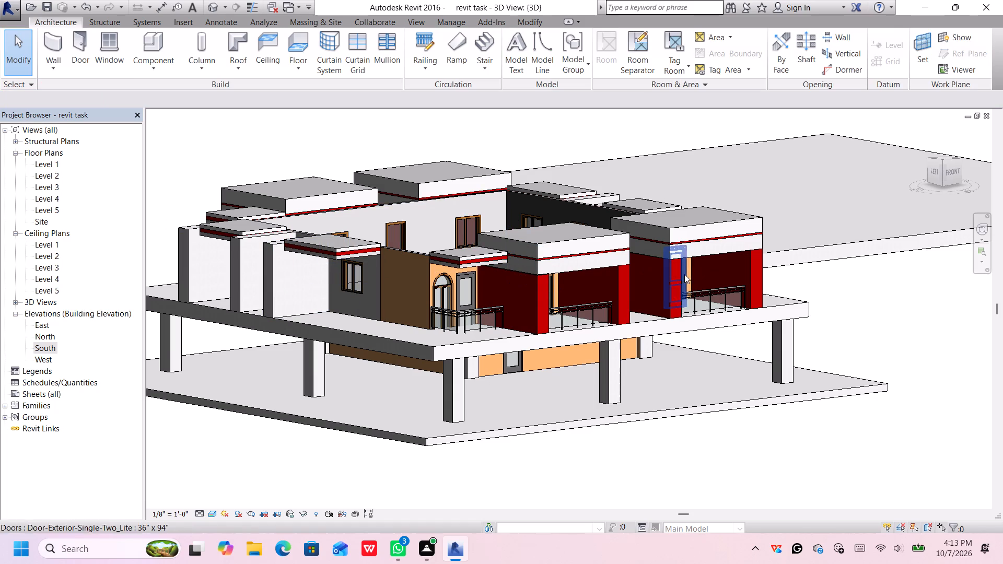
Delete the detached storey copy together with its floor task model group and windows.
{"action": "scroll", "coordinate": [914, 217], "scroll_direction": "down", "scroll_amount": 2}
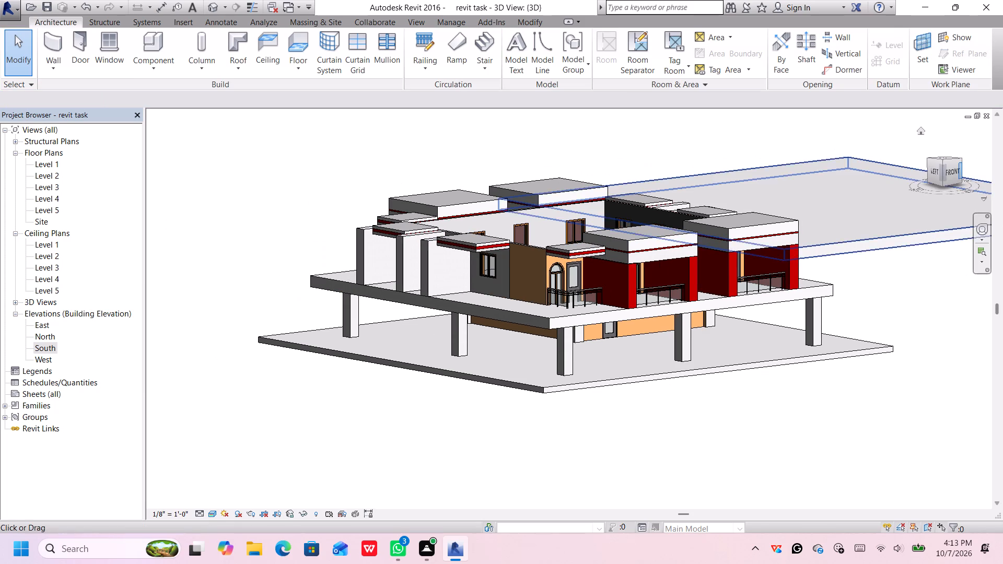
{"action": "left_click", "coordinate": [950, 169]}
{"action": "scroll", "coordinate": [564, 304], "scroll_direction": "up", "scroll_amount": 3}
{"action": "left_click", "coordinate": [885, 262]}
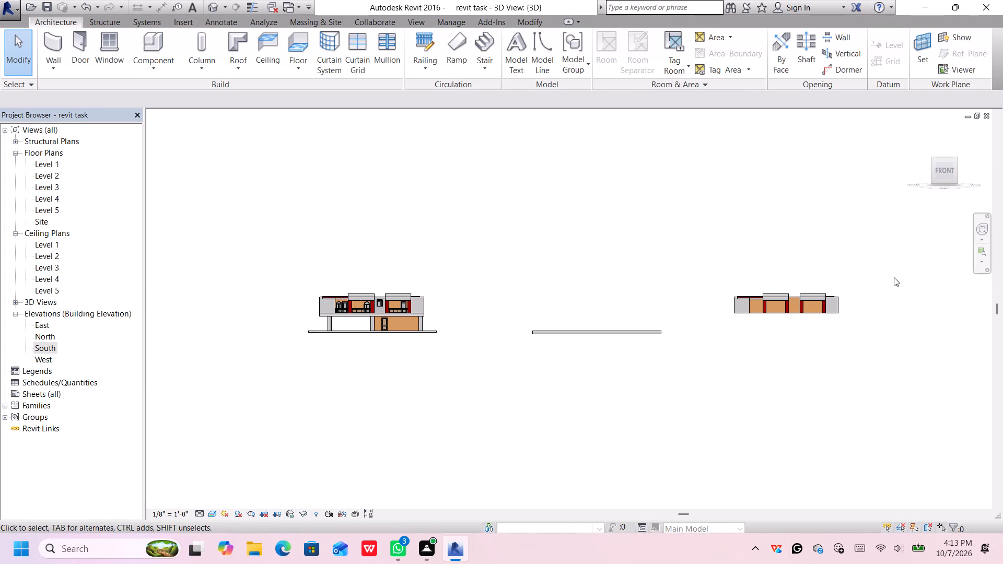
{"action": "left_click_drag", "start_coordinate": [903, 267], "coordinate": [710, 340]}
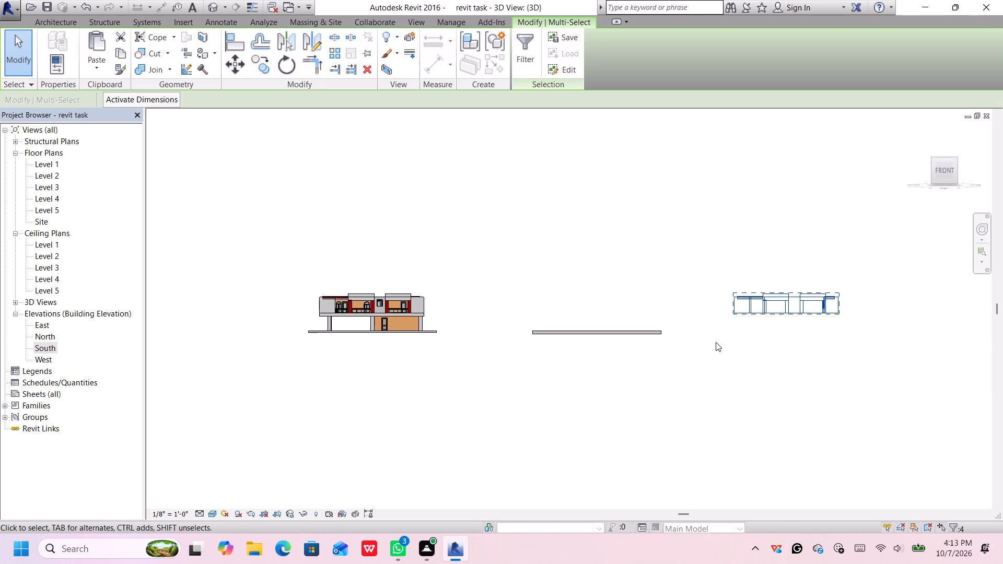
{"action": "right_click", "coordinate": [749, 311]}
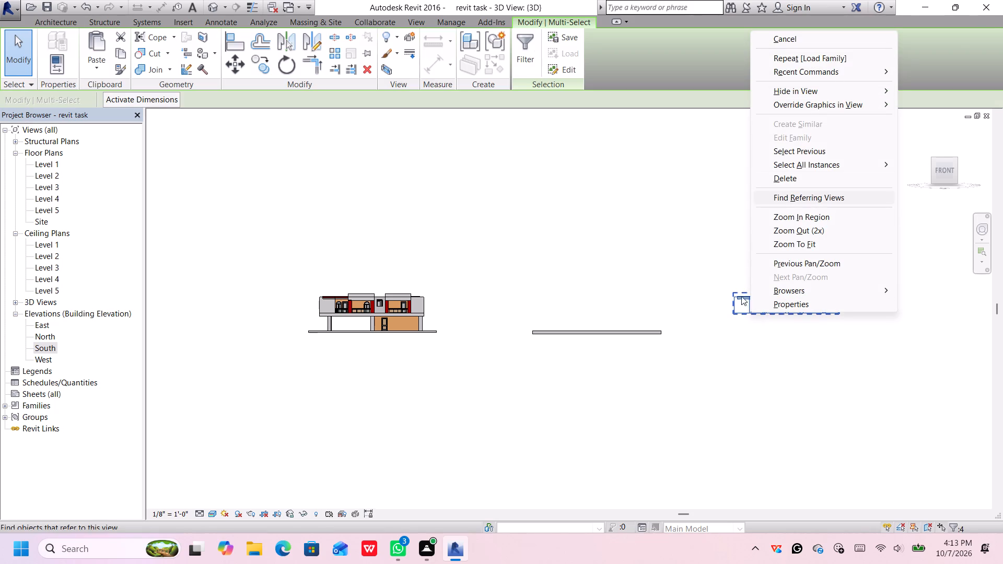
{"action": "left_click", "coordinate": [770, 307]}
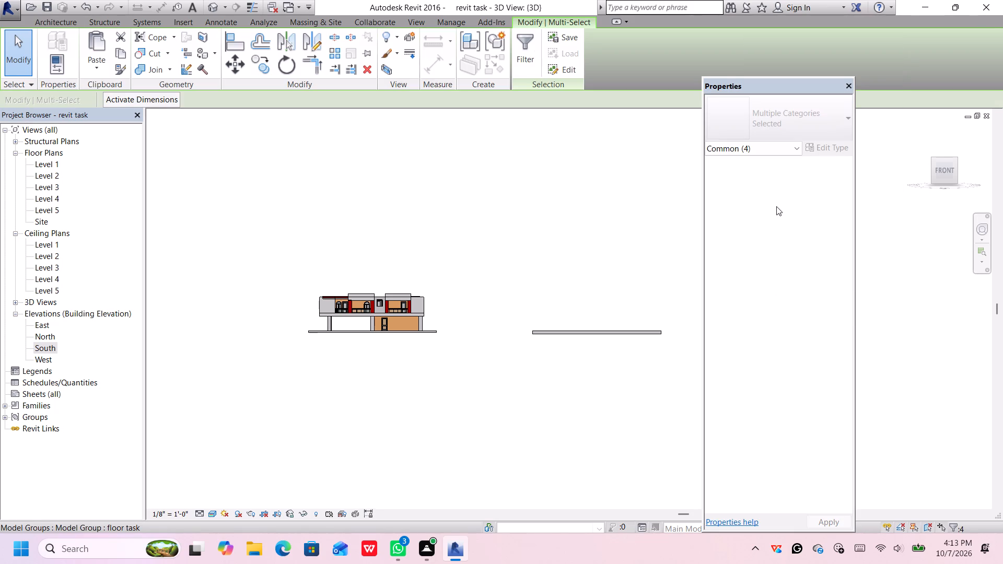
{"action": "left_click", "coordinate": [784, 154]}
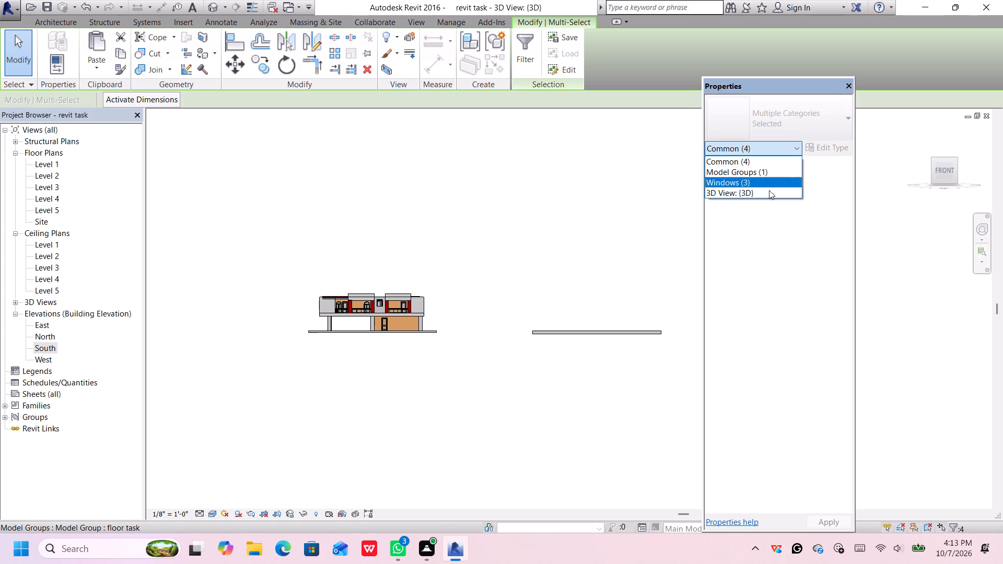
{"action": "left_click", "coordinate": [650, 273]}
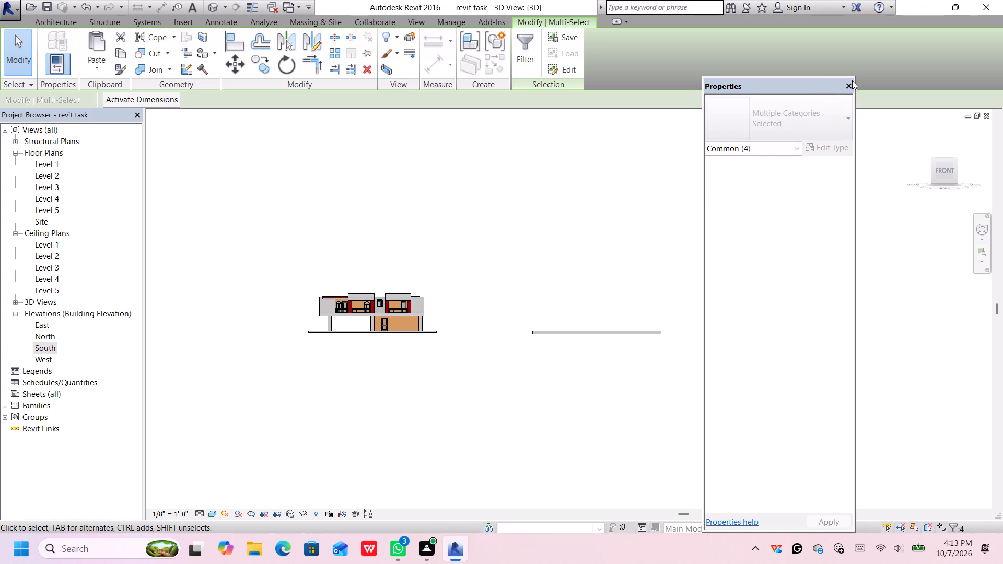
{"action": "left_click", "coordinate": [850, 83]}
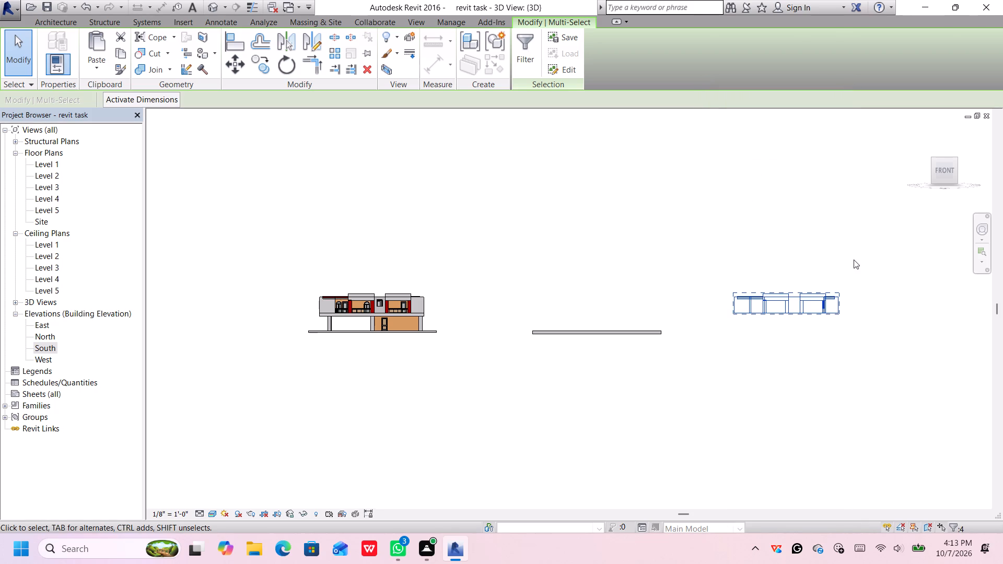
{"action": "key", "text": "Delete"}
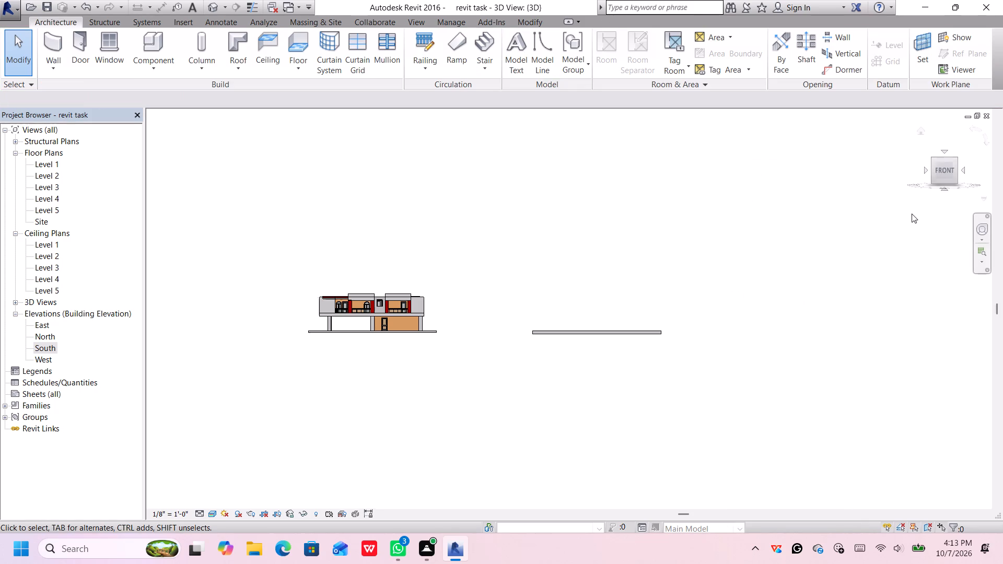
Sketch an L-shaped railing path over the left facade's canopy slab beside the brown wall, about 10'-5" by 6'-9", and finish the railing.
{"action": "left_click", "coordinate": [932, 160]}
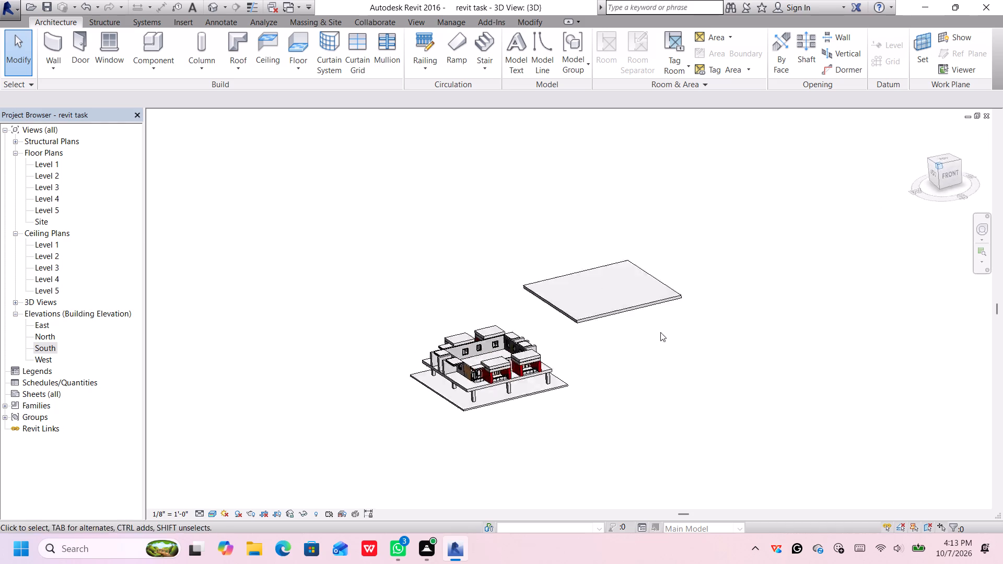
{"action": "scroll", "coordinate": [536, 425], "scroll_direction": "up", "scroll_amount": 5}
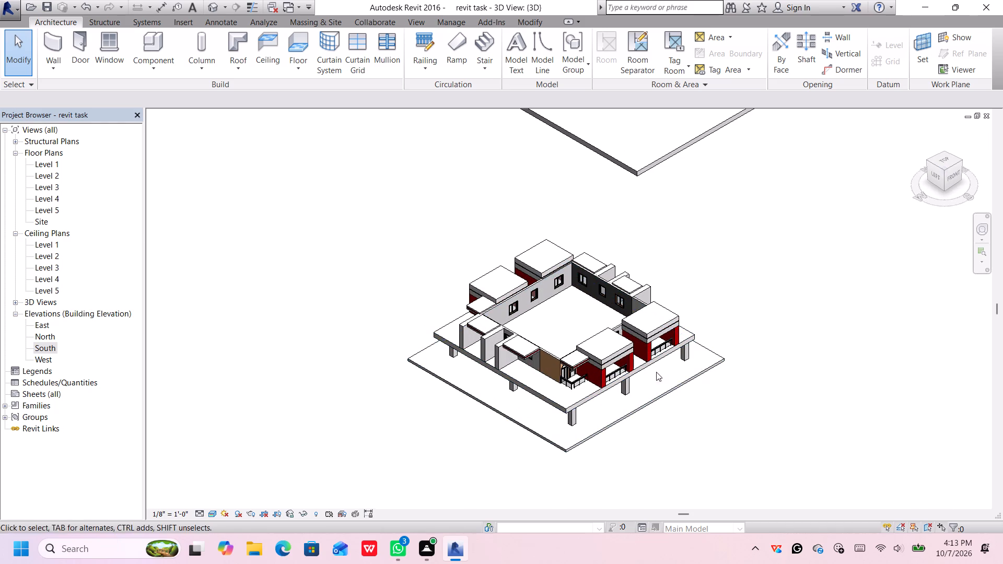
{"action": "scroll", "coordinate": [517, 390], "scroll_direction": "up", "scroll_amount": 4}
{"action": "middle_click_drag", "start_coordinate": [535, 368], "coordinate": [533, 403]}
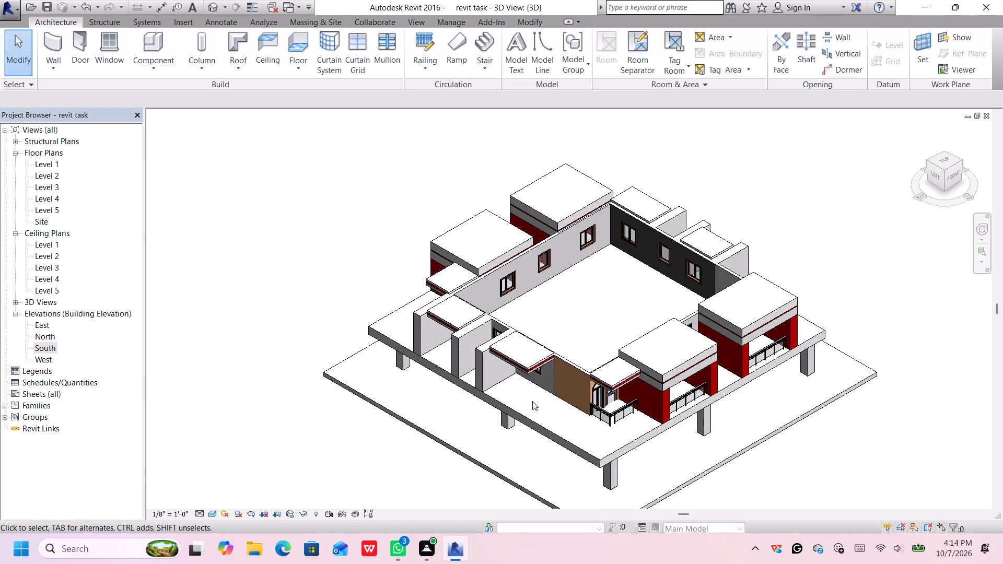
{"action": "scroll", "coordinate": [528, 393], "scroll_direction": "up", "scroll_amount": 4}
{"action": "scroll", "coordinate": [678, 409], "scroll_direction": "up", "scroll_amount": 2}
{"action": "middle_click_drag", "start_coordinate": [680, 445], "coordinate": [696, 396]}
{"action": "scroll", "coordinate": [512, 406], "scroll_direction": "up", "scroll_amount": 1}
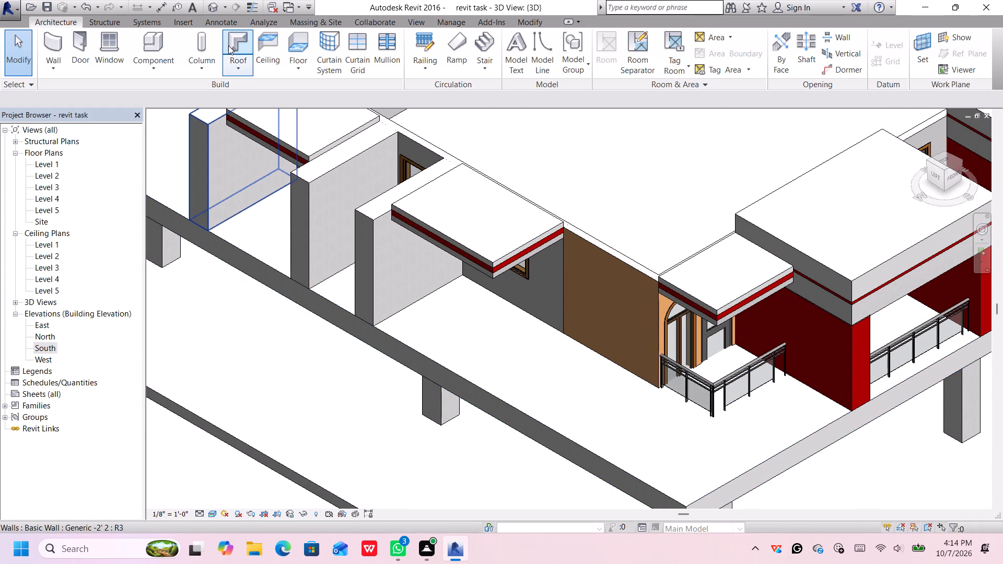
{"action": "left_click", "coordinate": [423, 41]}
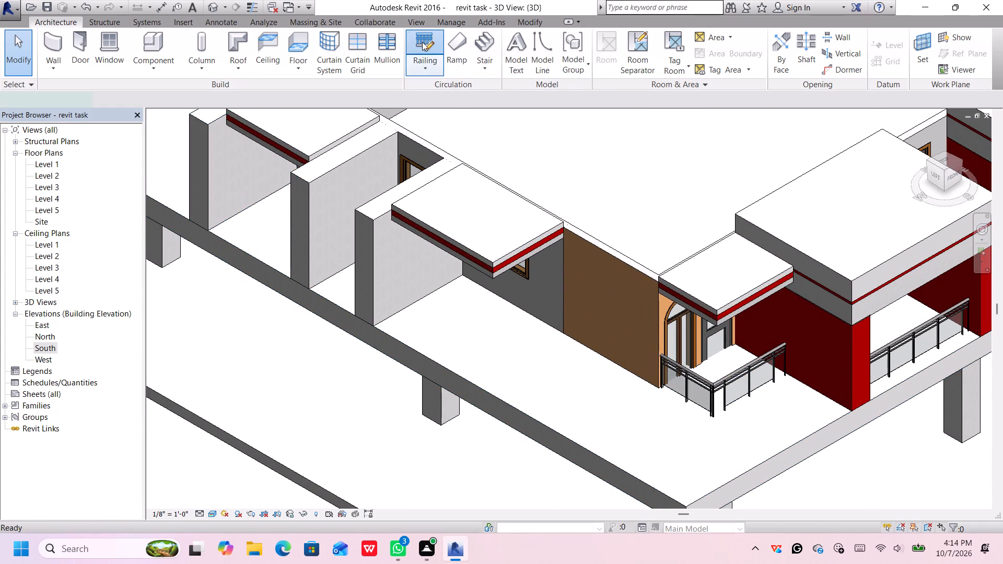
{"action": "scroll", "coordinate": [393, 279], "scroll_direction": "up", "scroll_amount": 2}
{"action": "middle_click_drag", "start_coordinate": [413, 303], "coordinate": [386, 289]}
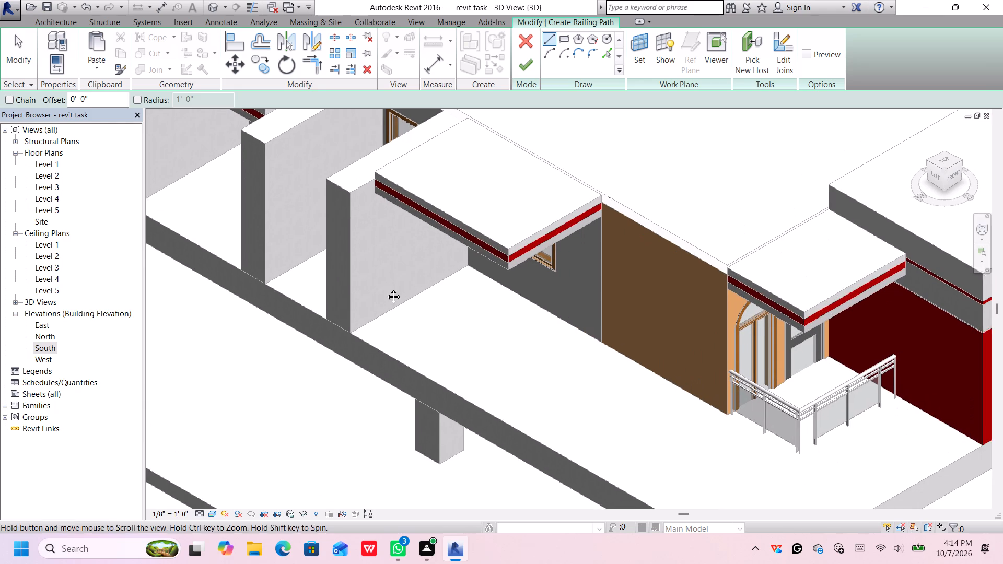
{"action": "middle_click_drag", "start_coordinate": [386, 289], "coordinate": [370, 277]}
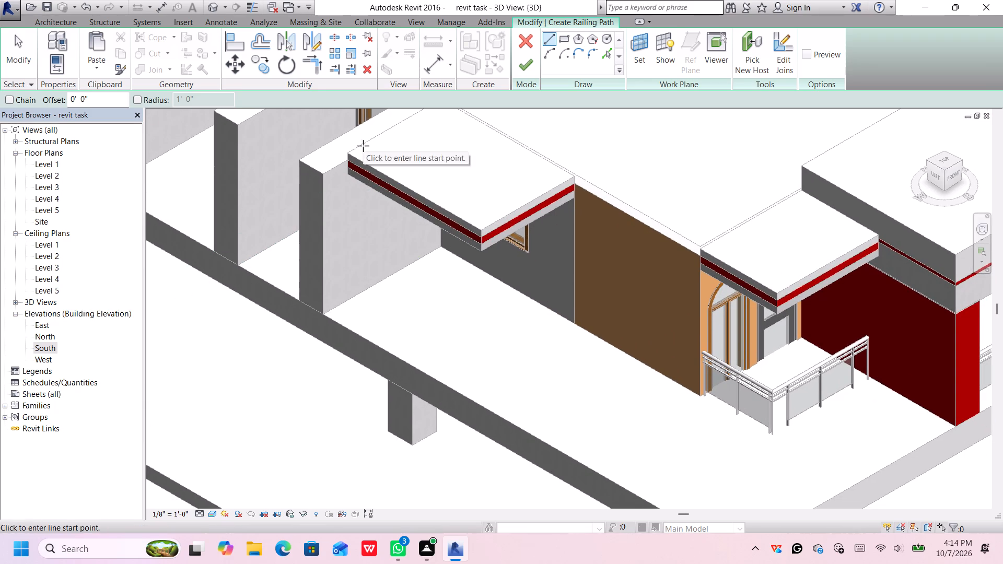
{"action": "scroll", "coordinate": [359, 145], "scroll_direction": "up", "scroll_amount": 4}
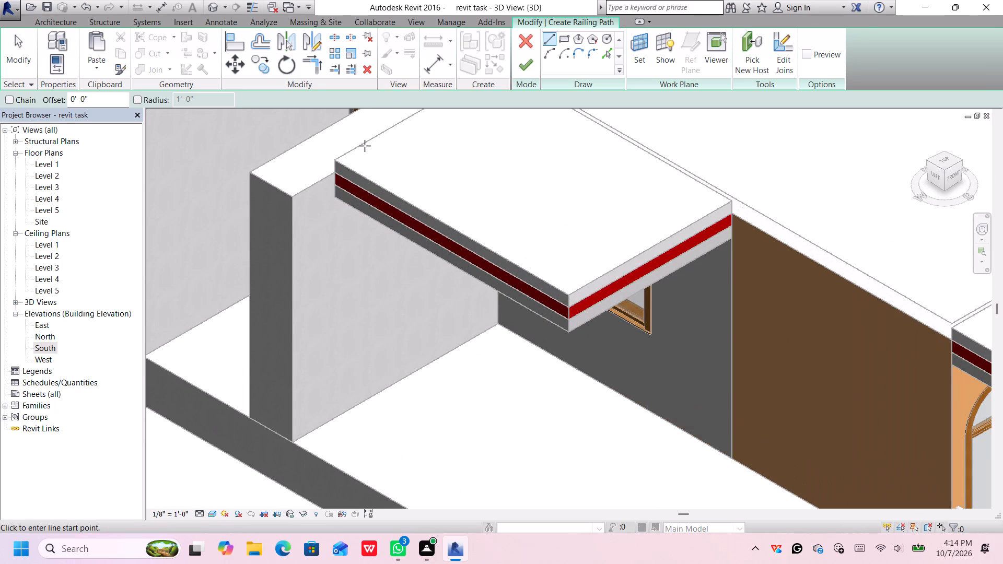
{"action": "left_click", "coordinate": [354, 149]}
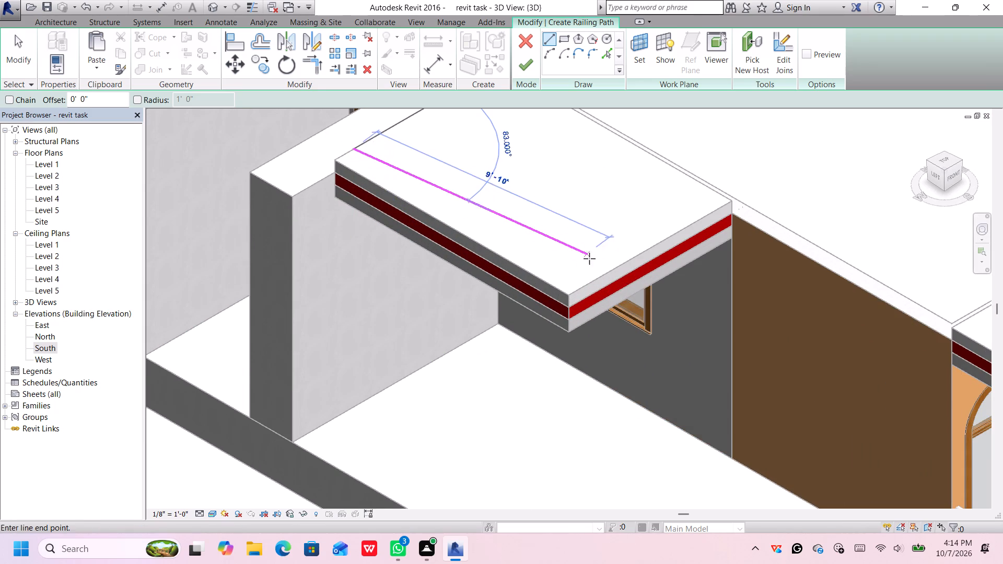
{"action": "left_click", "coordinate": [573, 277]}
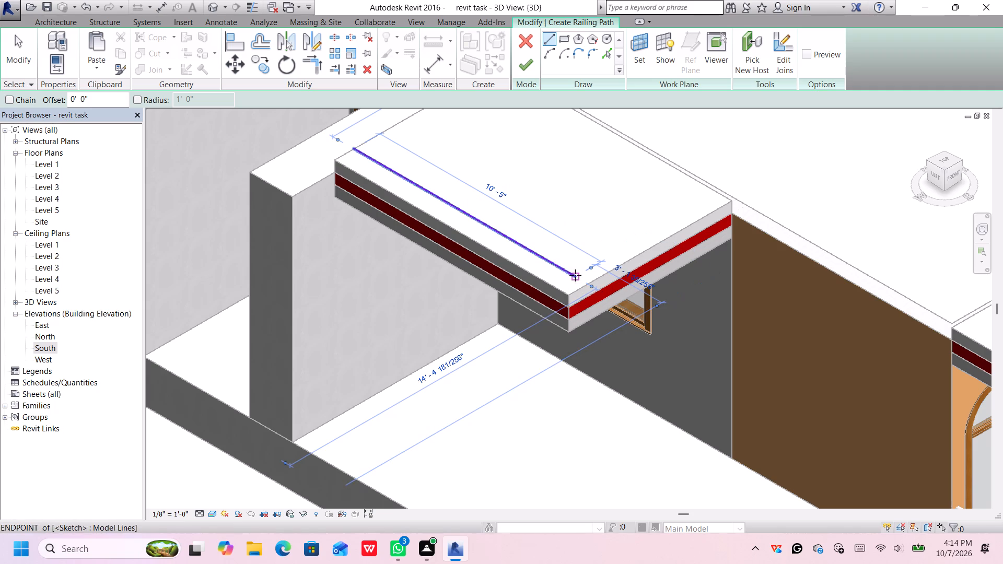
{"action": "left_click", "coordinate": [575, 275]}
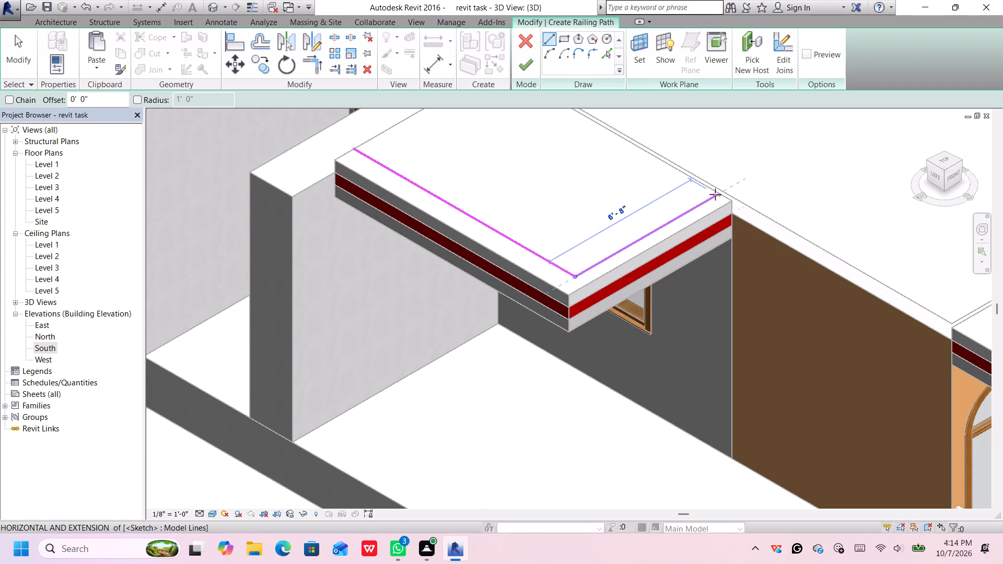
{"action": "left_click", "coordinate": [717, 193]}
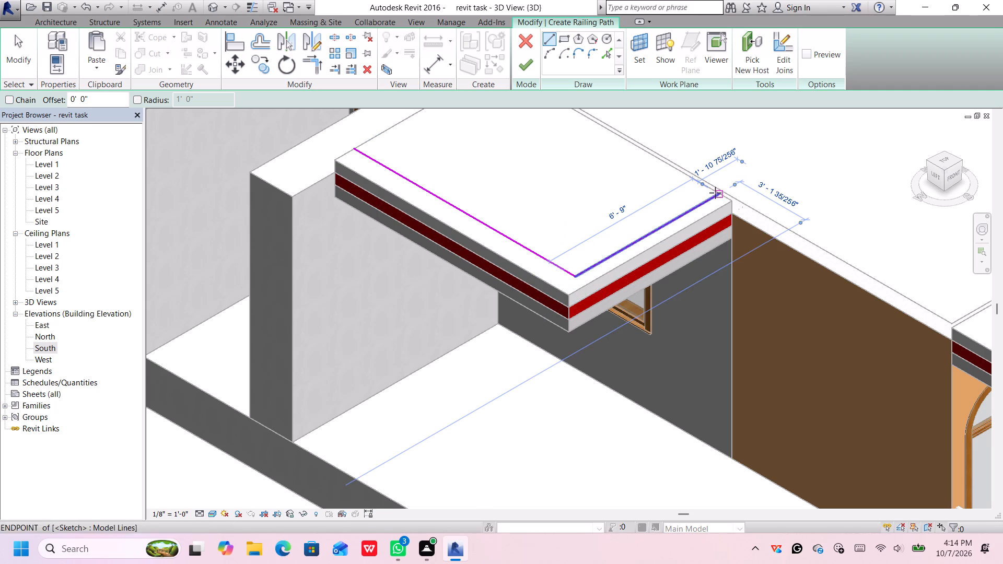
{"action": "left_click", "coordinate": [525, 66]}
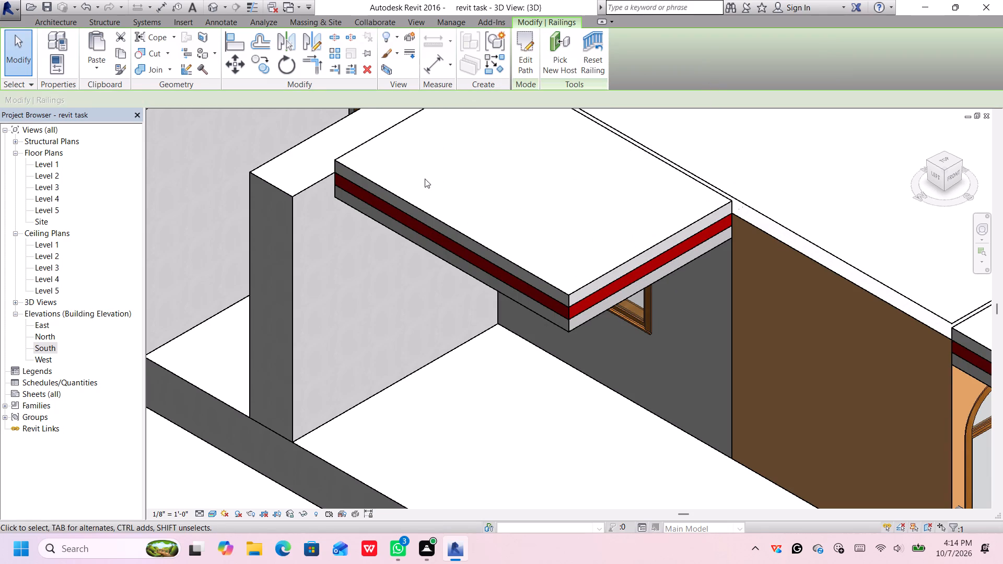
Set the new railing's base level to Level 2, using the Glass Panel - Bottom Fill type.
{"action": "scroll", "coordinate": [464, 199], "scroll_direction": "down", "scroll_amount": 5}
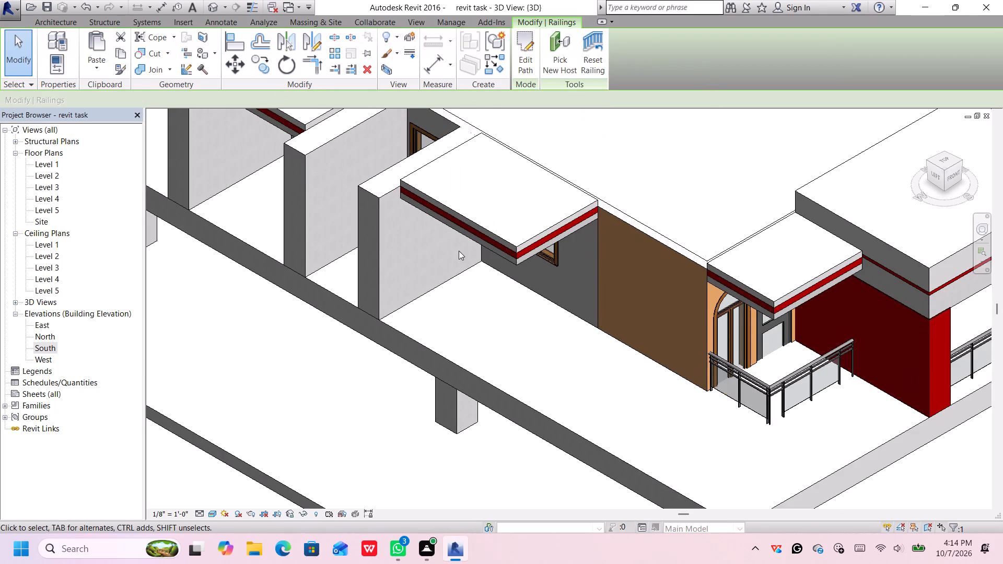
{"action": "middle_click_drag", "start_coordinate": [459, 252], "coordinate": [409, 130]}
{"action": "middle_click_drag", "start_coordinate": [414, 143], "coordinate": [422, 268]}
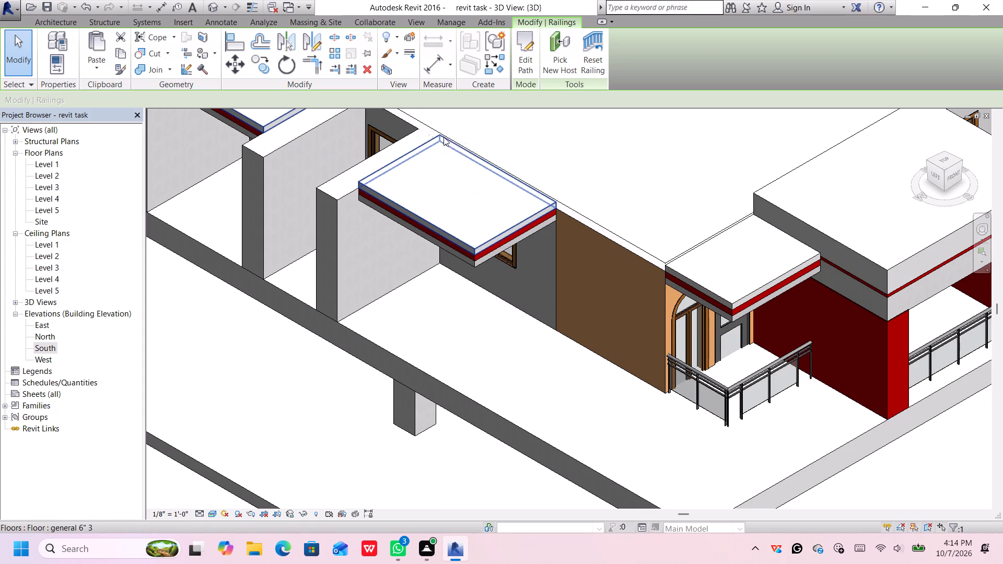
{"action": "right_click", "coordinate": [450, 161]}
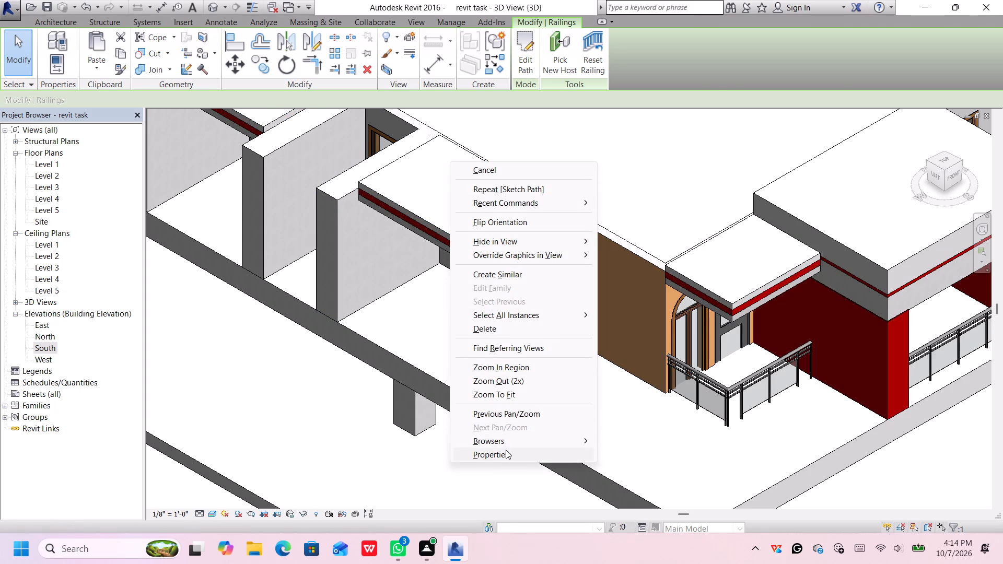
{"action": "left_click", "coordinate": [506, 450]}
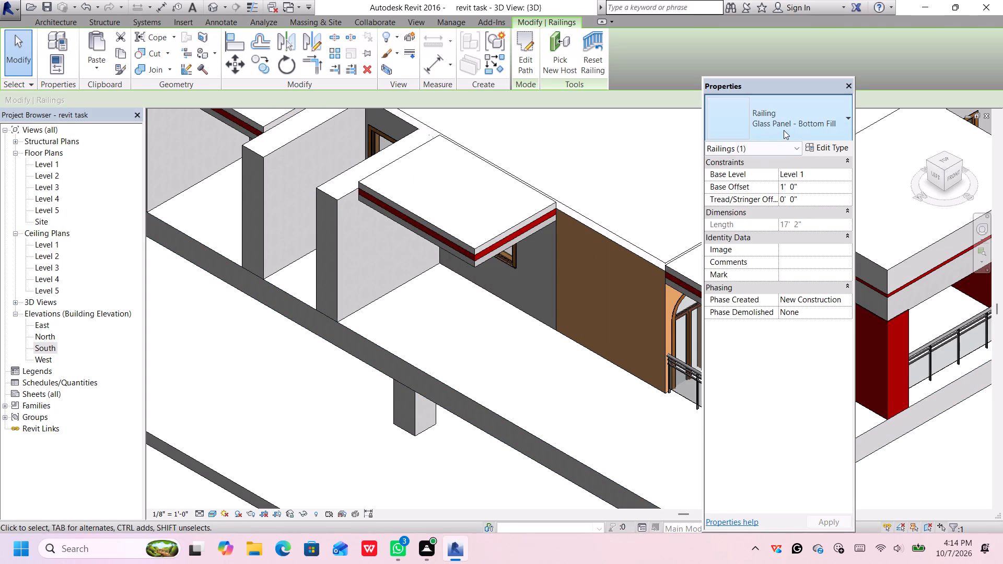
{"action": "left_click", "coordinate": [784, 130]}
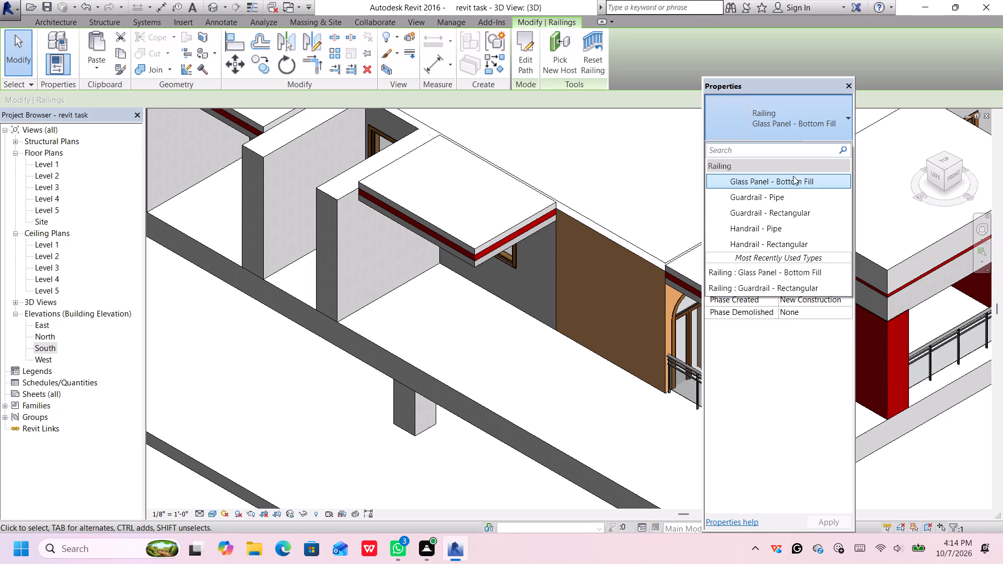
{"action": "left_click", "coordinate": [794, 179]}
{"action": "left_click", "coordinate": [810, 174]}
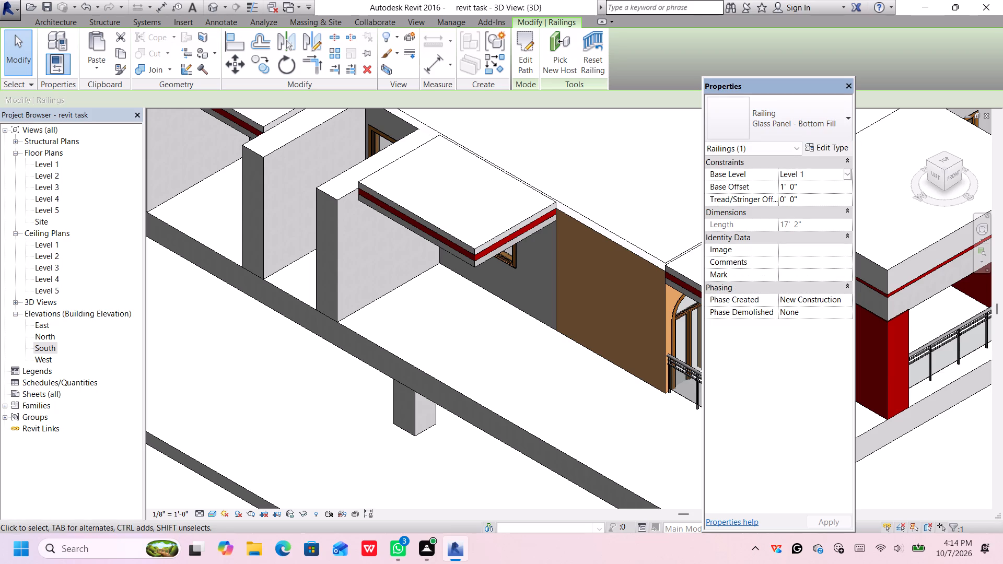
{"action": "left_click", "coordinate": [845, 174]}
{"action": "left_click", "coordinate": [814, 209]}
{"action": "key", "text": "Return"}
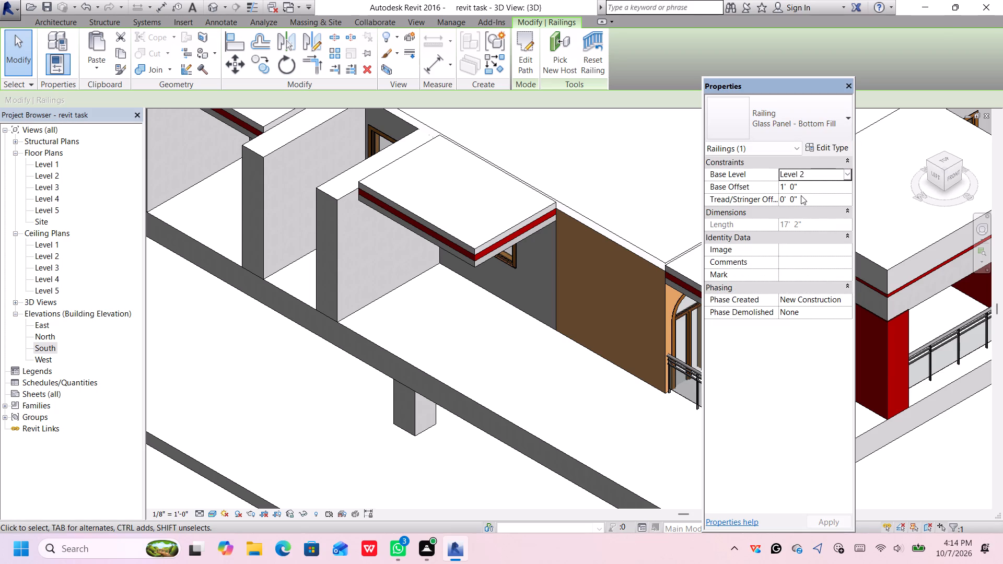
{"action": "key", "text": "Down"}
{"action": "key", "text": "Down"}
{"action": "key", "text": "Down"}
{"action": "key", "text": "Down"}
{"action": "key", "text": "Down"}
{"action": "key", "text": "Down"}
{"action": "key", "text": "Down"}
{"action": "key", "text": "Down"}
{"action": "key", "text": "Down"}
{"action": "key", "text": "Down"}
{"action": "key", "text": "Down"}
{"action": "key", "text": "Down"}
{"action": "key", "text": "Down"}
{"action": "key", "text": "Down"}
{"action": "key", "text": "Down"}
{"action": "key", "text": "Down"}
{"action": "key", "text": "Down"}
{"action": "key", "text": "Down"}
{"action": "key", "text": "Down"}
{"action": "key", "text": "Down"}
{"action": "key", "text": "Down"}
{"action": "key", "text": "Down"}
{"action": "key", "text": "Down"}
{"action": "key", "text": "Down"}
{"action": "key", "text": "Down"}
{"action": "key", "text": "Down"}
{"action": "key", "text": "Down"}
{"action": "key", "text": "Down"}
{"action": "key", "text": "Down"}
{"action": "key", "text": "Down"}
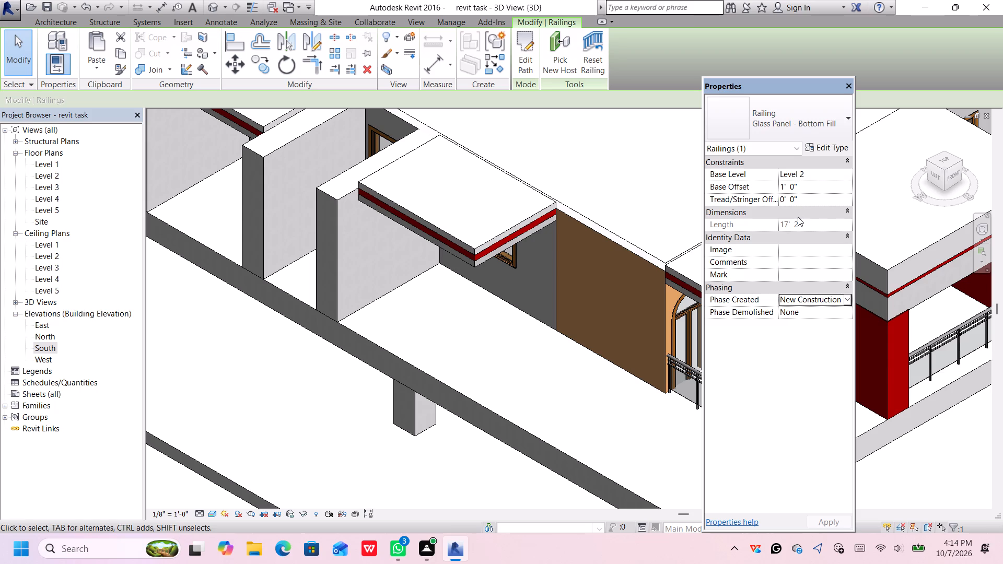
Nudge the selected glass panel railing along the left facade toward the front, in line with the canopy bay beside the brown wall.
{"action": "scroll", "coordinate": [553, 333], "scroll_direction": "down", "scroll_amount": 1}
{"action": "middle_click_drag", "start_coordinate": [552, 334], "coordinate": [466, 391]}
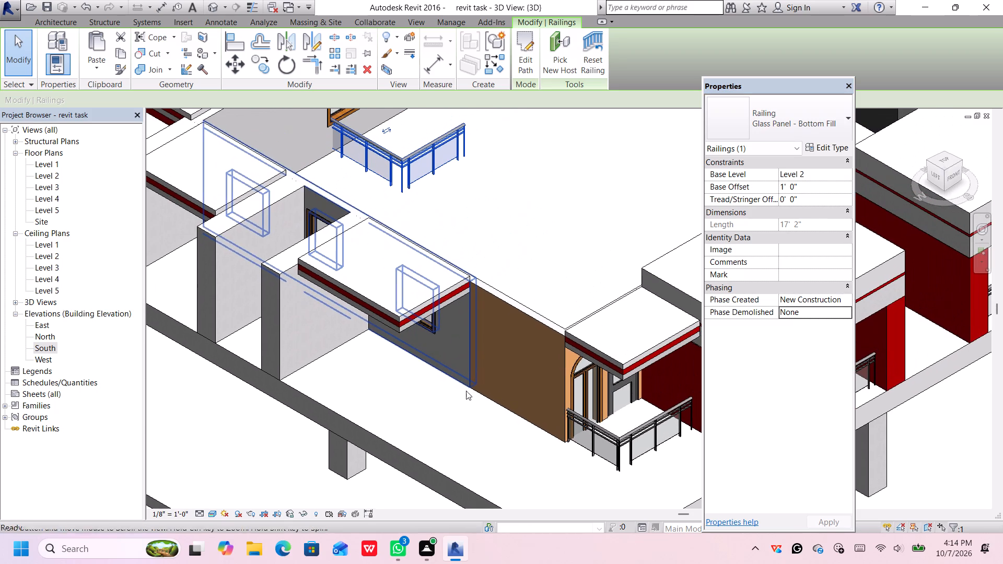
{"action": "middle_click_drag", "start_coordinate": [508, 273], "coordinate": [532, 318]}
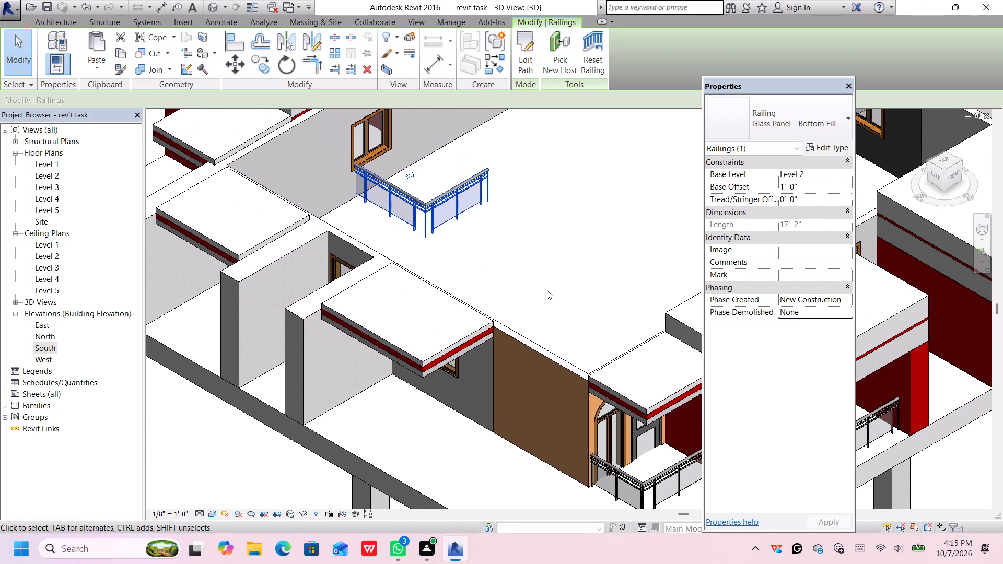
{"action": "key", "text": "Down"}
{"action": "key", "text": "Down"}
{"action": "key", "text": "Down"}
{"action": "key", "text": "Down"}
{"action": "key", "text": "Down"}
{"action": "key", "text": "Down"}
{"action": "key", "text": "Down"}
{"action": "key", "text": "Down"}
{"action": "key", "text": "Down"}
{"action": "key", "text": "Down"}
{"action": "key", "text": "Down"}
{"action": "key", "text": "Down"}
{"action": "key", "text": "Down"}
{"action": "key", "text": "Down"}
{"action": "key", "text": "Down"}
{"action": "key", "text": "Down"}
{"action": "key", "text": "Down"}
{"action": "key", "text": "Down"}
{"action": "key", "text": "Down"}
{"action": "key", "text": "Down"}
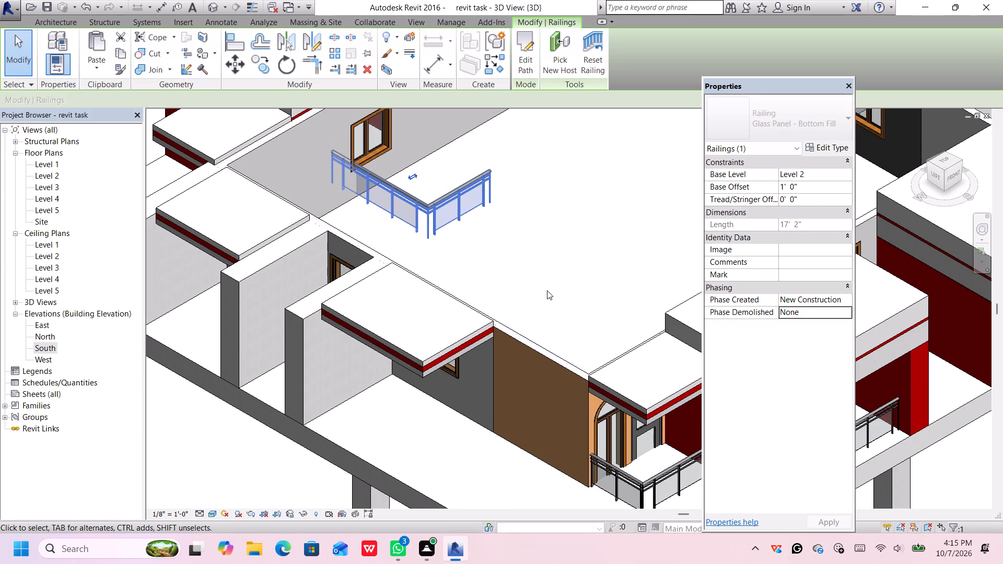
{"action": "key", "text": "Down"}
{"action": "key", "text": "Down"}
{"action": "key", "text": "Down"}
{"action": "key", "text": "Down"}
{"action": "key", "text": "Down"}
{"action": "key", "text": "Down"}
{"action": "key", "text": "Down"}
{"action": "key", "text": "Down"}
{"action": "key", "text": "Down"}
{"action": "key", "text": "Down"}
{"action": "key", "text": "Down"}
{"action": "key", "text": "Down"}
{"action": "key", "text": "Down"}
{"action": "key", "text": "Down"}
{"action": "key", "text": "Down"}
{"action": "key", "text": "Down"}
{"action": "key", "text": "Down"}
{"action": "key", "text": "Down"}
{"action": "key", "text": "Down"}
{"action": "key", "text": "Down"}
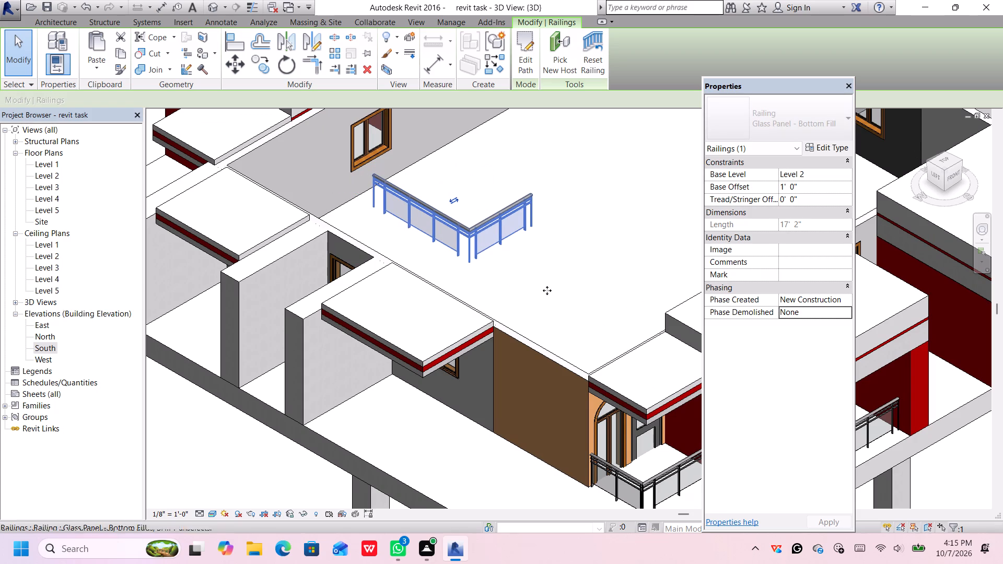
{"action": "key", "text": "Down"}
{"action": "key", "text": "Down"}
{"action": "key", "text": "Down"}
{"action": "key", "text": "Down"}
{"action": "key", "text": "Down"}
{"action": "key", "text": "Down"}
{"action": "key", "text": "Down"}
{"action": "key", "text": "Down"}
{"action": "key", "text": "Down"}
{"action": "key", "text": "Down"}
{"action": "key", "text": "Down"}
{"action": "key", "text": "Down"}
{"action": "key", "text": "Down"}
{"action": "key", "text": "Down"}
{"action": "key", "text": "Down"}
{"action": "key", "text": "Down"}
{"action": "key", "text": "Down"}
{"action": "key", "text": "Down"}
{"action": "key", "text": "Down"}
{"action": "key", "text": "Down"}
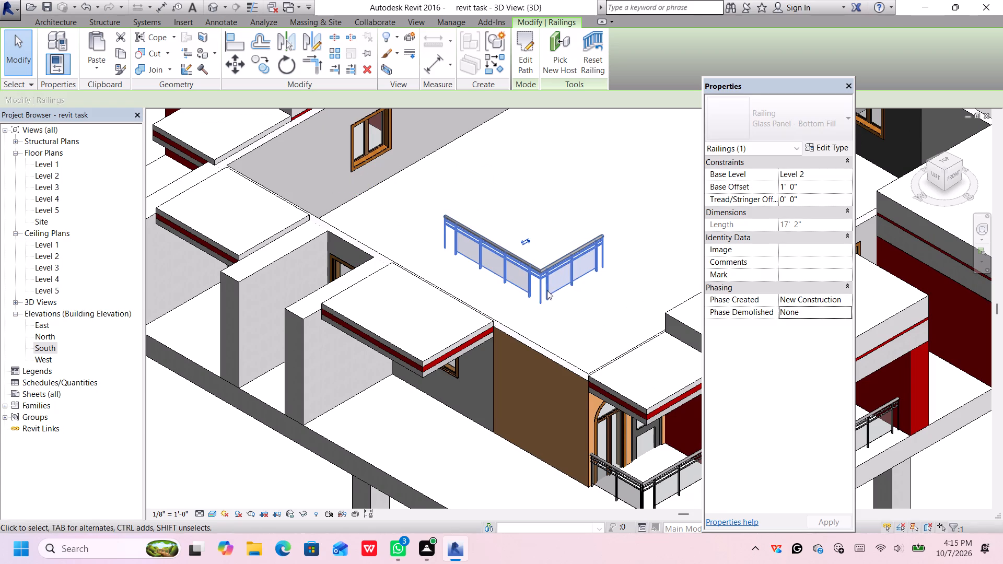
{"action": "key", "text": "Down"}
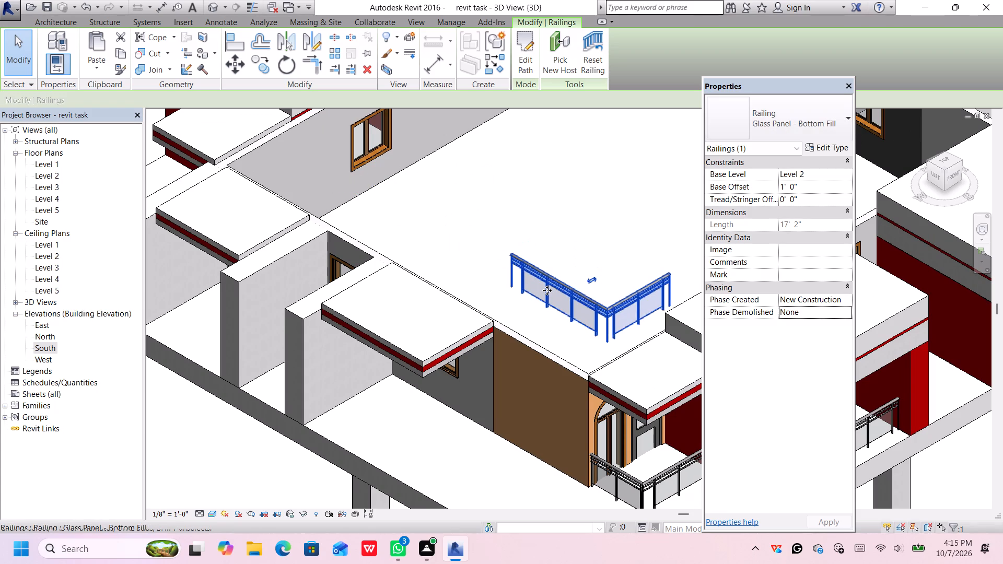
{"action": "key", "text": "Right"}
{"action": "key", "text": "Right"}
{"action": "key", "text": "Right"}
{"action": "key", "text": "Down"}
Nudge the railing outward through the left facade into the bay under the canopy slab, between the projecting wall and the brown wall.
{"action": "key", "text": "Left"}
{"action": "key", "text": "Left"}
{"action": "key", "text": "Left"}
{"action": "key", "text": "Left"}
{"action": "key", "text": "Left"}
{"action": "key", "text": "Left"}
{"action": "key", "text": "Left"}
{"action": "key", "text": "Left"}
{"action": "key", "text": "Left"}
{"action": "key", "text": "Left"}
{"action": "key", "text": "Left"}
{"action": "key", "text": "Left"}
{"action": "key", "text": "Left"}
{"action": "key", "text": "Left"}
{"action": "key", "text": "Left"}
{"action": "key", "text": "Left"}
{"action": "key", "text": "Left"}
{"action": "key", "text": "Left"}
{"action": "key", "text": "Left"}
{"action": "key", "text": "Left"}
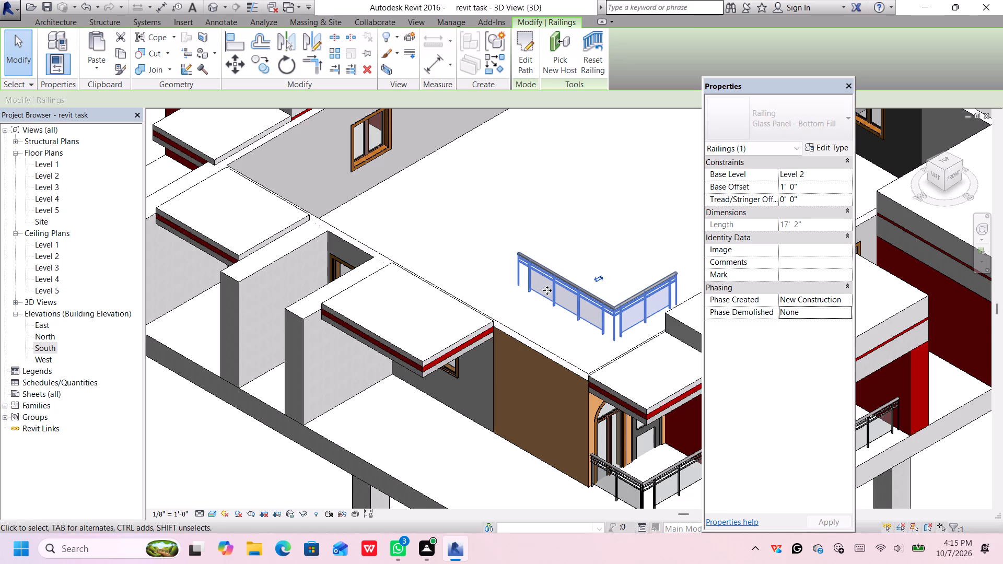
{"action": "key", "text": "Left"}
{"action": "key", "text": "Left"}
{"action": "key", "text": "Left"}
{"action": "key", "text": "Left"}
{"action": "key", "text": "Left"}
{"action": "key", "text": "Left"}
{"action": "key", "text": "Left"}
{"action": "key", "text": "Left"}
{"action": "key", "text": "Left"}
{"action": "key", "text": "Left"}
{"action": "key", "text": "Left"}
{"action": "key", "text": "Left"}
{"action": "key", "text": "Left"}
{"action": "key", "text": "Left"}
{"action": "key", "text": "Left"}
{"action": "key", "text": "Left"}
{"action": "key", "text": "Left"}
{"action": "key", "text": "Left"}
{"action": "key", "text": "Left"}
{"action": "key", "text": "Left"}
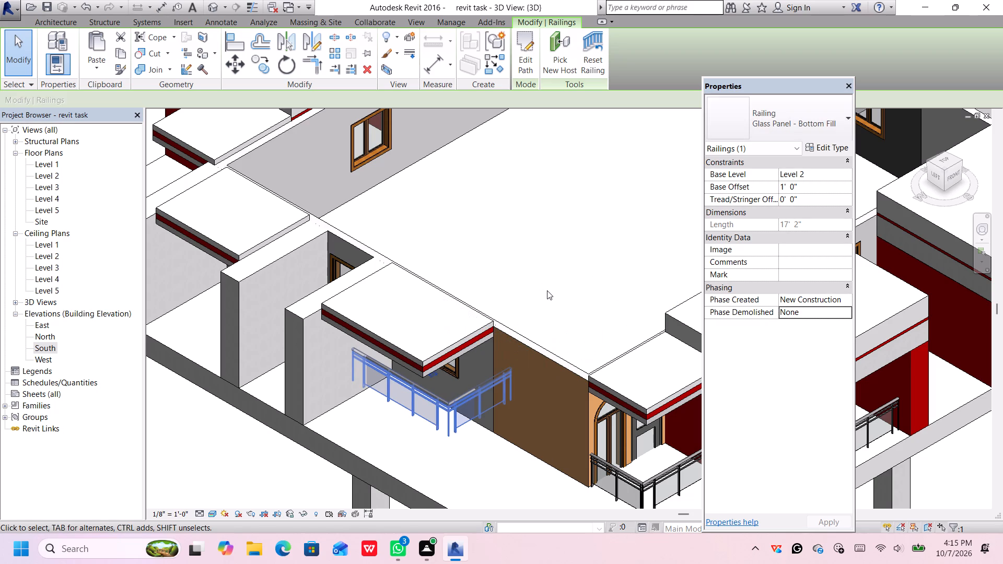
{"action": "key", "text": "Left"}
{"action": "key", "text": "Left"}
{"action": "key", "text": "Left"}
{"action": "key", "text": "Left"}
{"action": "key", "text": "Left"}
{"action": "key", "text": "Left"}
{"action": "key", "text": "Left"}
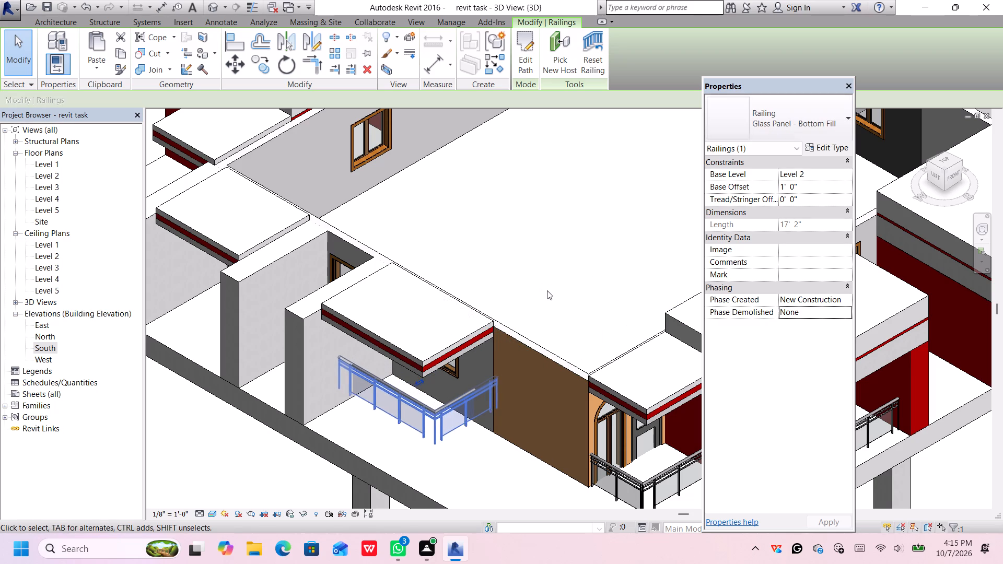
{"action": "key", "text": "Left"}
{"action": "key", "text": "Left"}
{"action": "key", "text": "Left"}
{"action": "key", "text": "Left"}
{"action": "key", "text": "Left"}
{"action": "key", "text": "Left"}
{"action": "key", "text": "Left"}
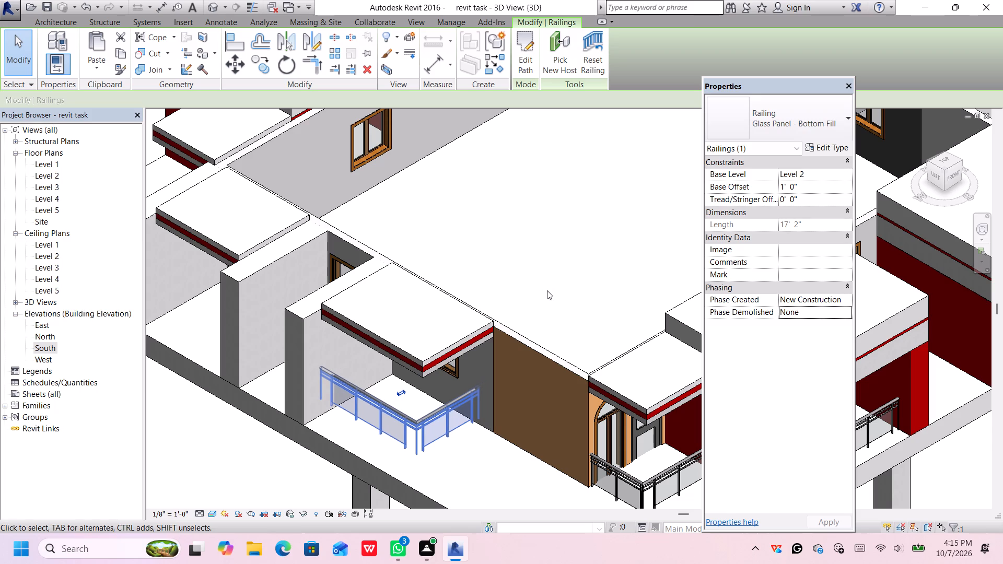
{"action": "key", "text": "Left"}
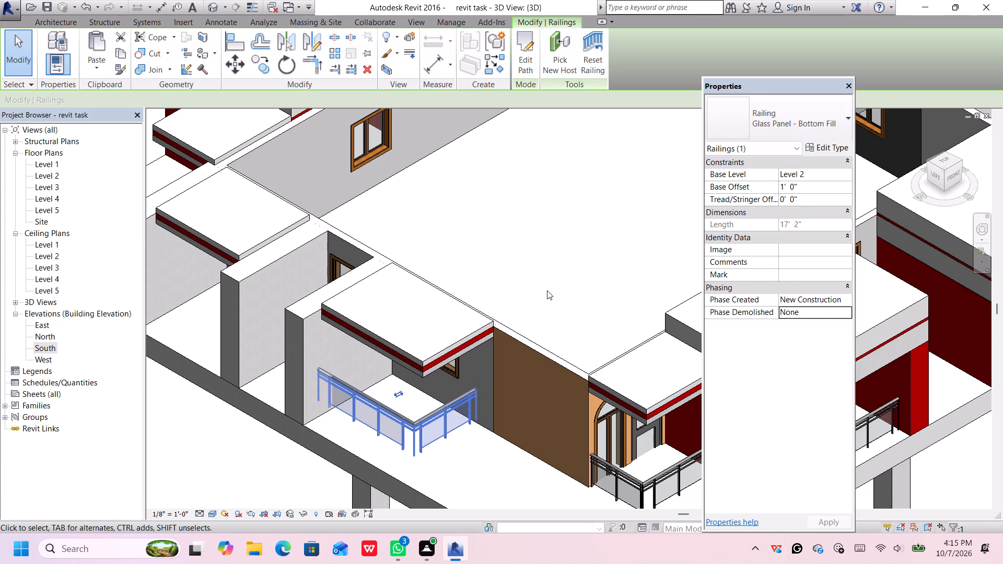
{"action": "key", "text": "Left"}
{"action": "key", "text": "Left"}
{"action": "key", "text": "Right"}
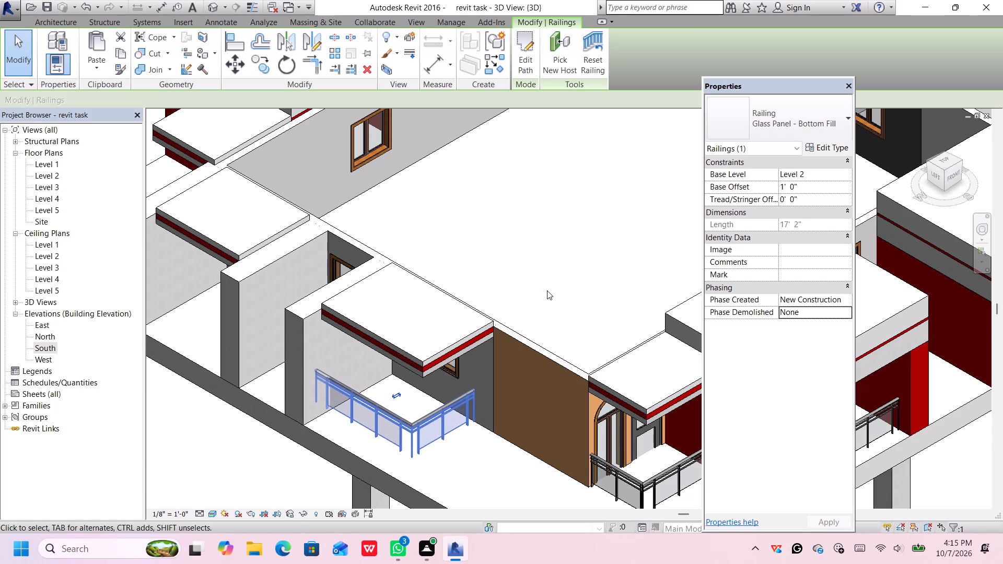
{"action": "key", "text": "Right"}
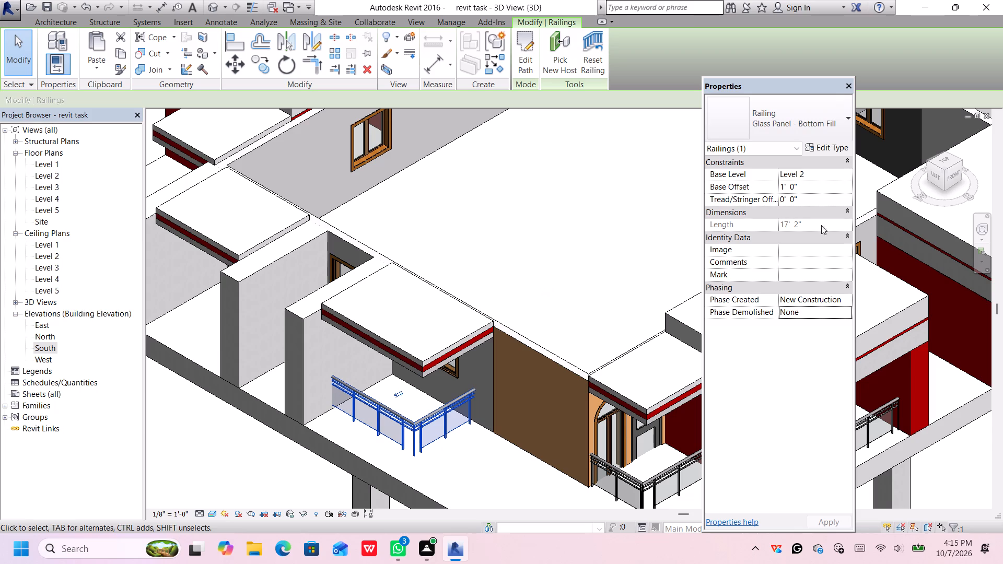
Nudge the selected railing along the left facade toward the brown wall, so it sits within the bay under the canopy slab.
{"action": "left_click", "coordinate": [936, 174]}
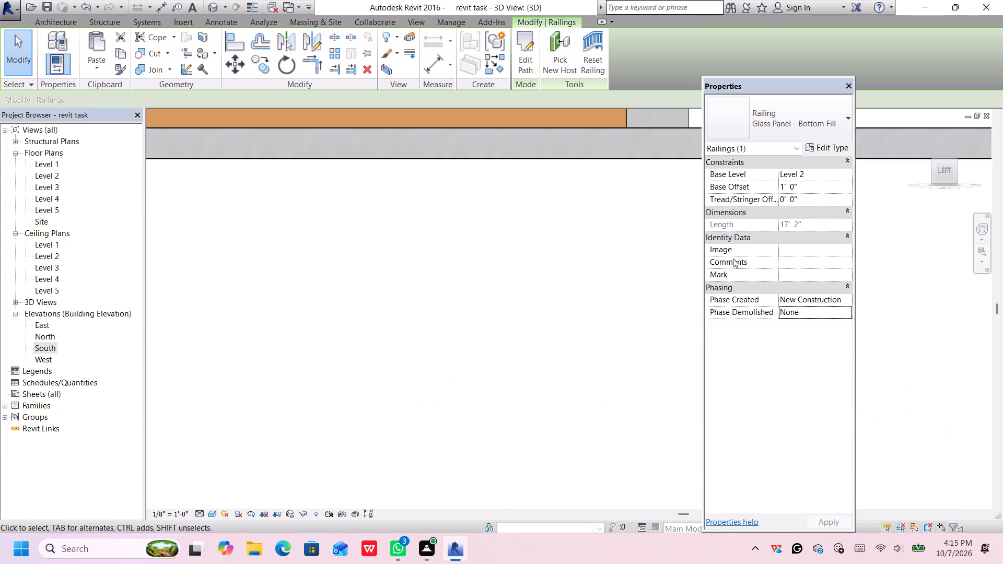
{"action": "scroll", "coordinate": [524, 378], "scroll_direction": "down", "scroll_amount": 3}
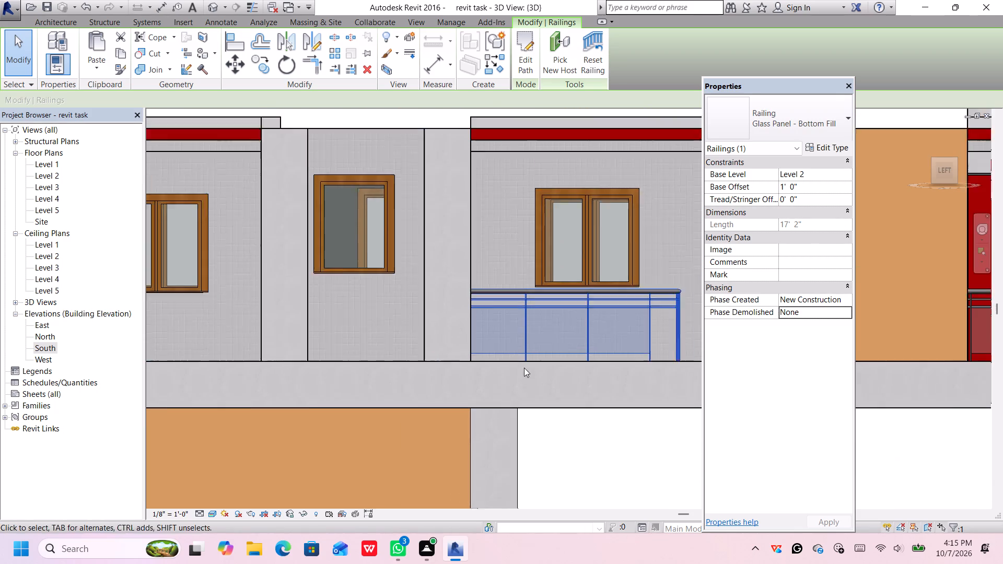
{"action": "middle_click_drag", "start_coordinate": [585, 375], "coordinate": [503, 338]}
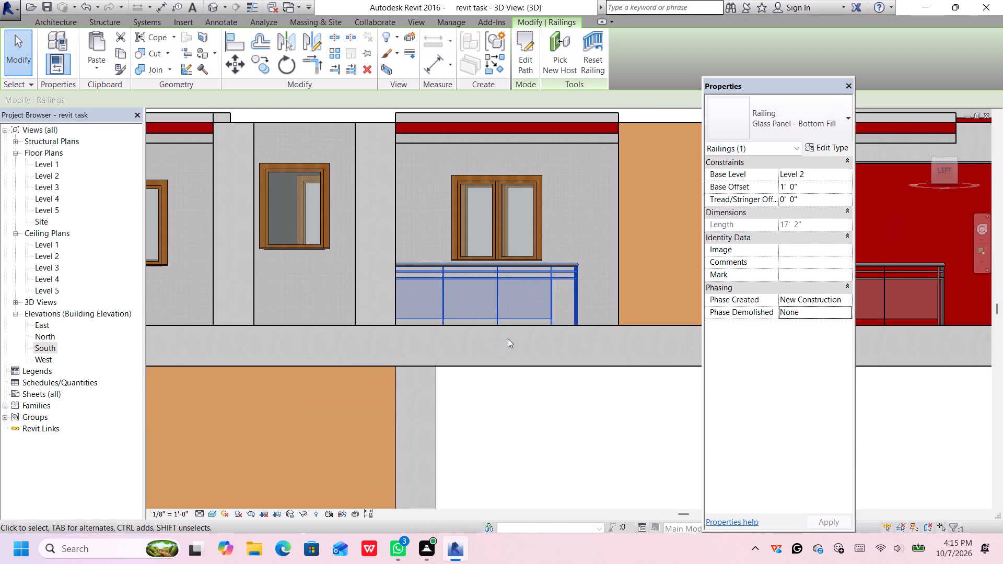
{"action": "key", "text": "Right"}
{"action": "key", "text": "Right"}
{"action": "key", "text": "Right"}
{"action": "key", "text": "Right"}
{"action": "key", "text": "Right"}
{"action": "key", "text": "Right"}
{"action": "key", "text": "Right"}
{"action": "key", "text": "Right"}
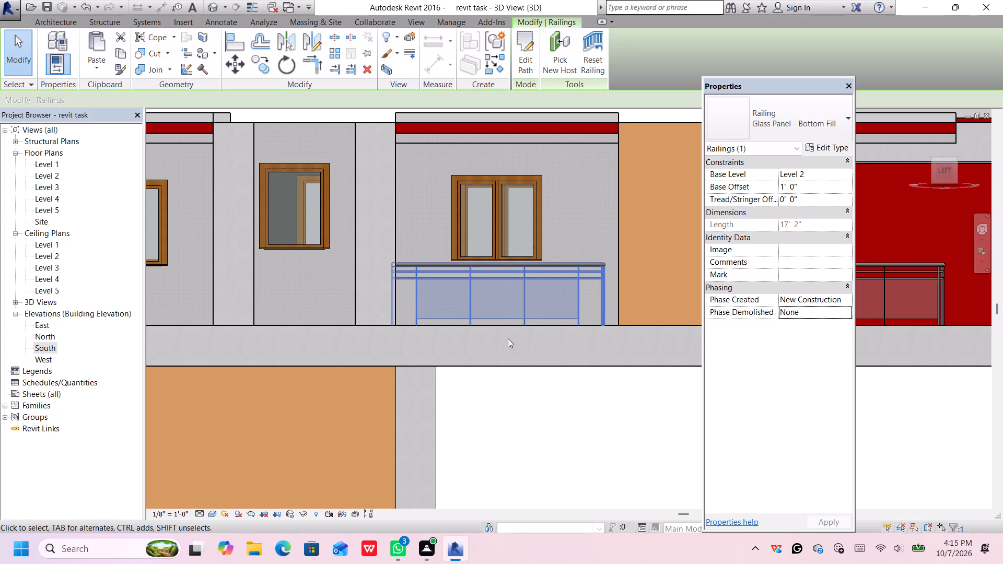
{"action": "key", "text": "Right"}
{"action": "key", "text": "Right"}
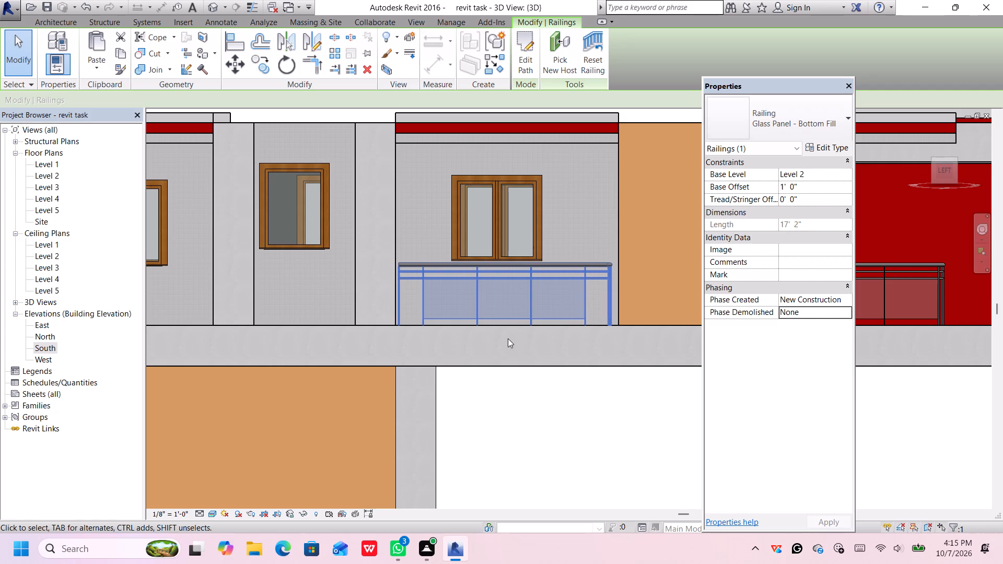
{"action": "key", "text": "Left"}
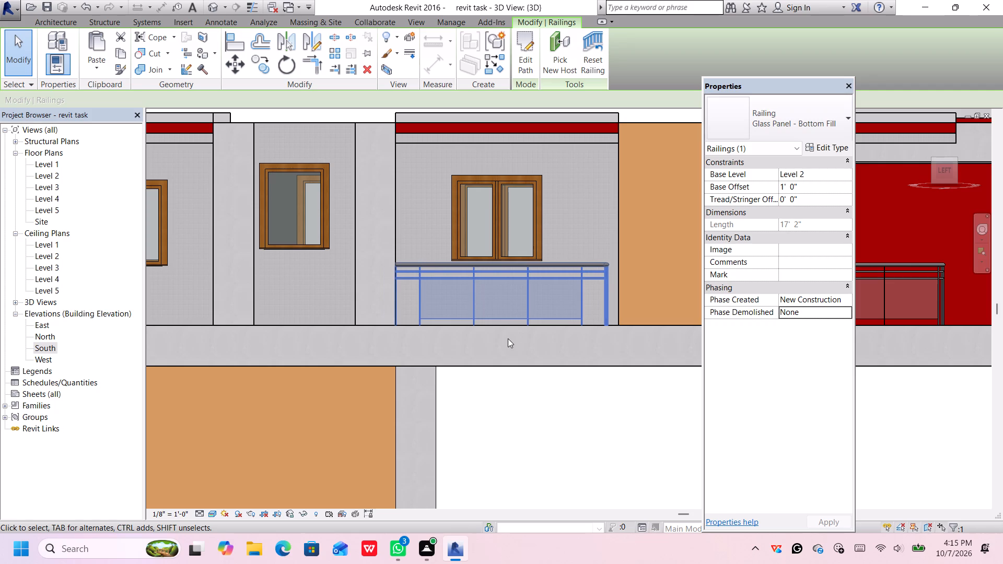
{"action": "scroll", "coordinate": [508, 339], "scroll_direction": "down", "scroll_amount": 5}
{"action": "left_click", "coordinate": [503, 483]}
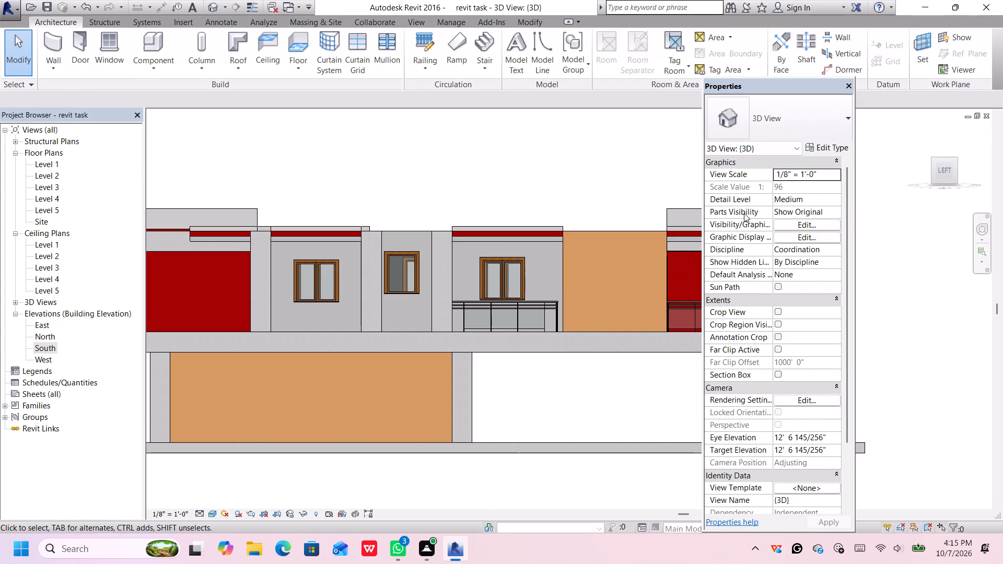
Sketch a straight railing path about 8'-11" long between the two projecting walls below the adjacent left facade bay's double window.
{"action": "middle_click_drag", "start_coordinate": [583, 383], "coordinate": [582, 383]}
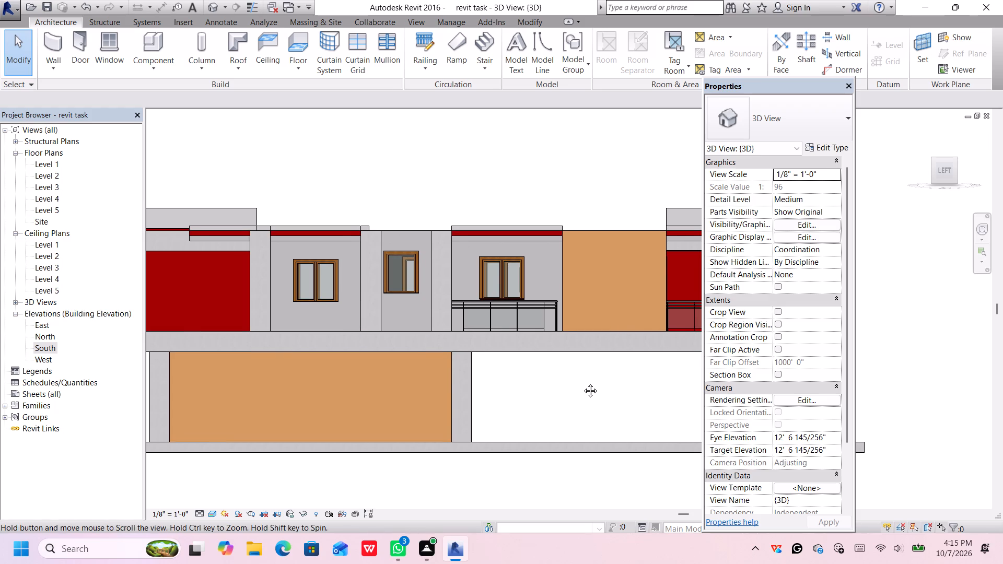
{"action": "middle_click_drag", "start_coordinate": [582, 383], "coordinate": [579, 437]}
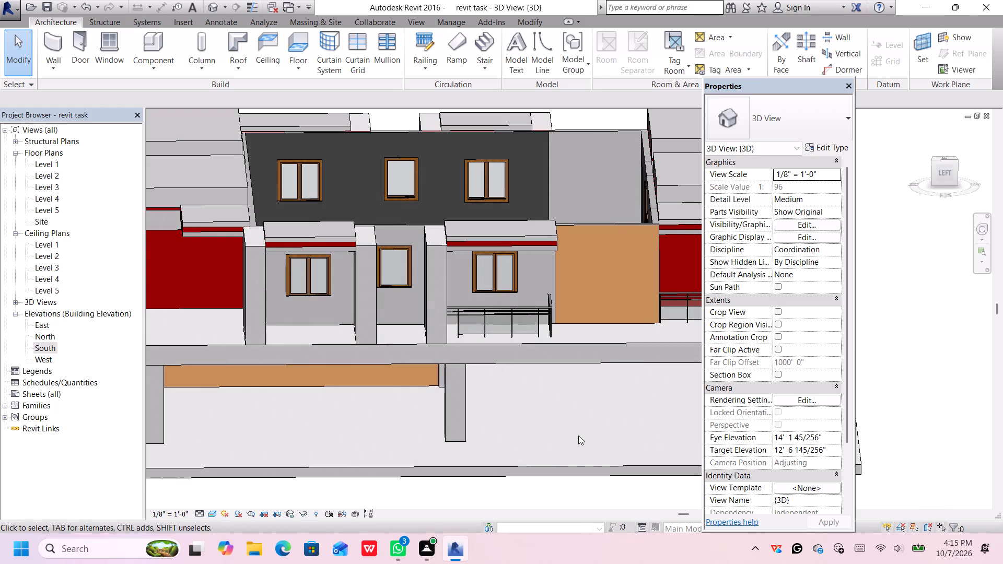
{"action": "scroll", "coordinate": [302, 350], "scroll_direction": "up", "scroll_amount": 3}
{"action": "middle_click_drag", "start_coordinate": [332, 336], "coordinate": [388, 336]}
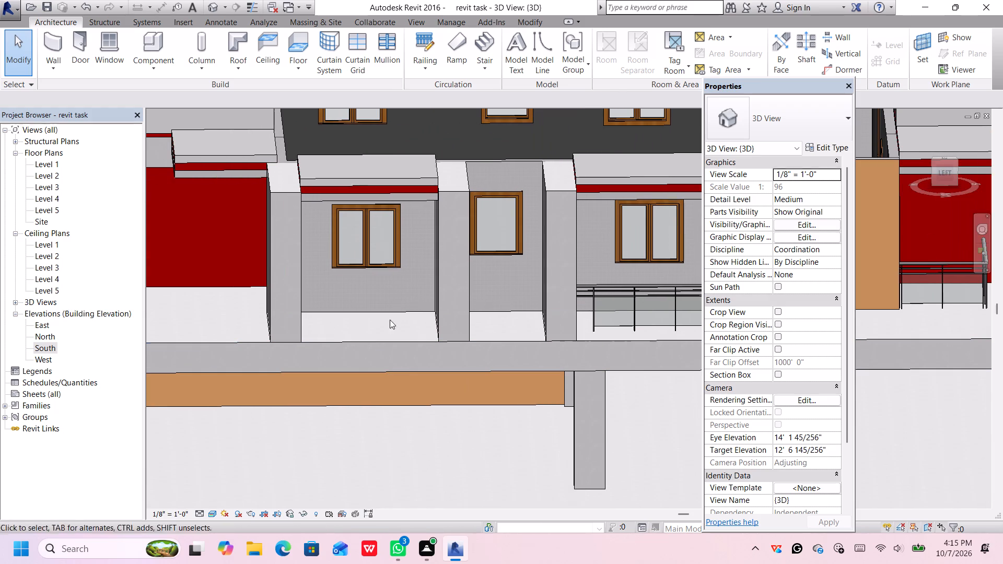
{"action": "left_click", "coordinate": [425, 40]}
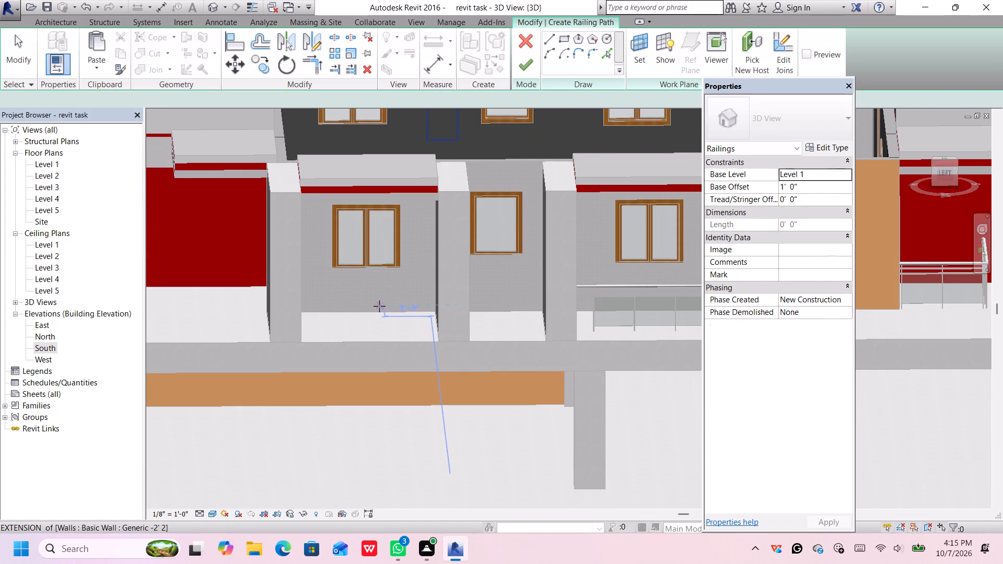
{"action": "scroll", "coordinate": [356, 314], "scroll_direction": "up", "scroll_amount": 3}
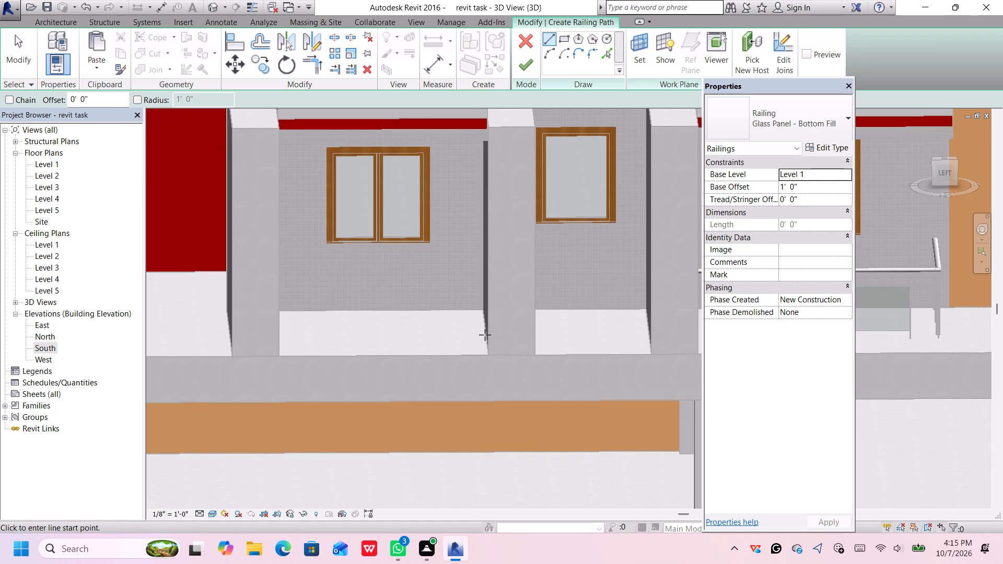
{"action": "left_click", "coordinate": [486, 338]}
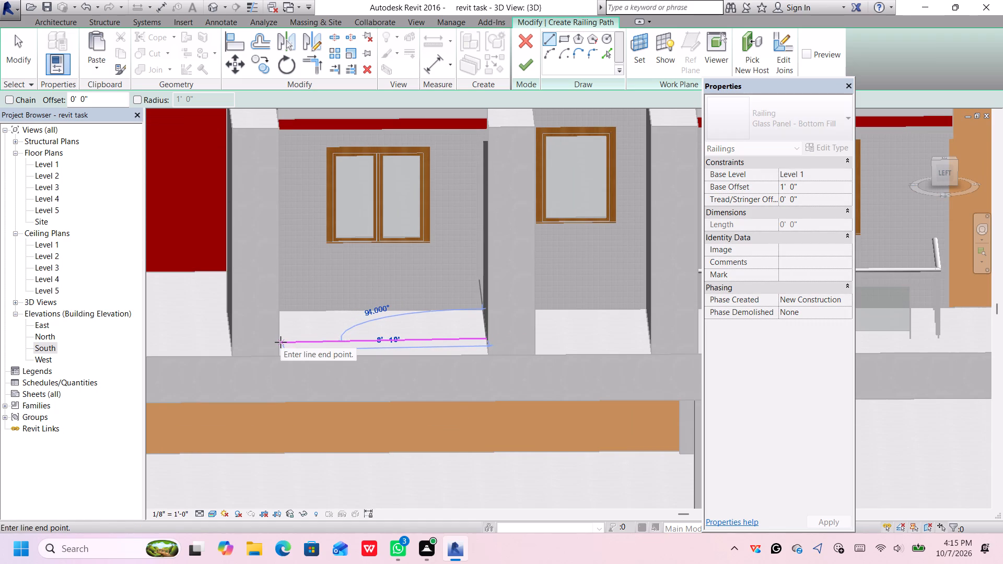
{"action": "left_click_drag", "start_coordinate": [280, 342], "coordinate": [286, 343]}
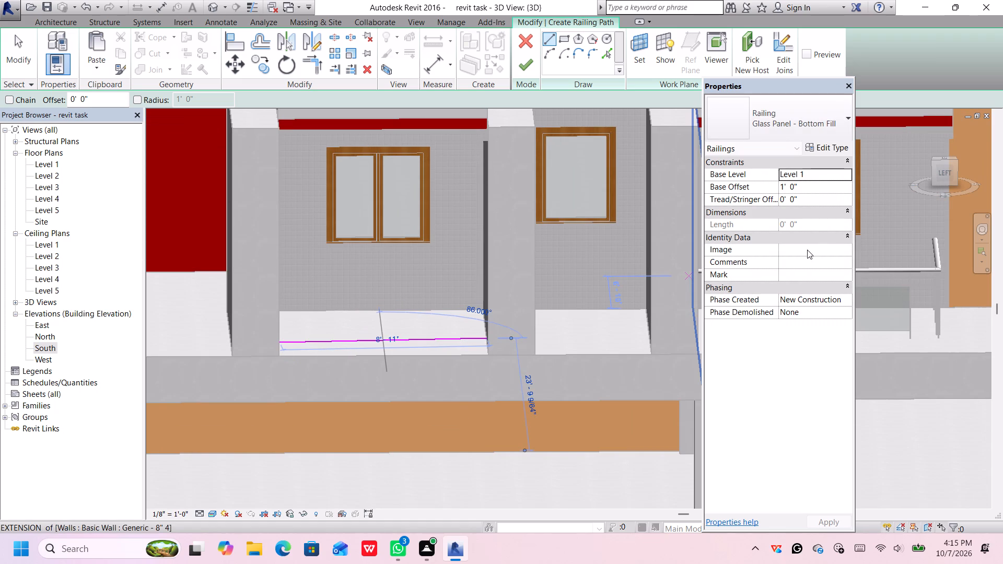
Set the new railing's base level to Level 2 and finish its path, using the Glass Panel - Bottom Fill type.
{"action": "left_click", "coordinate": [814, 172]}
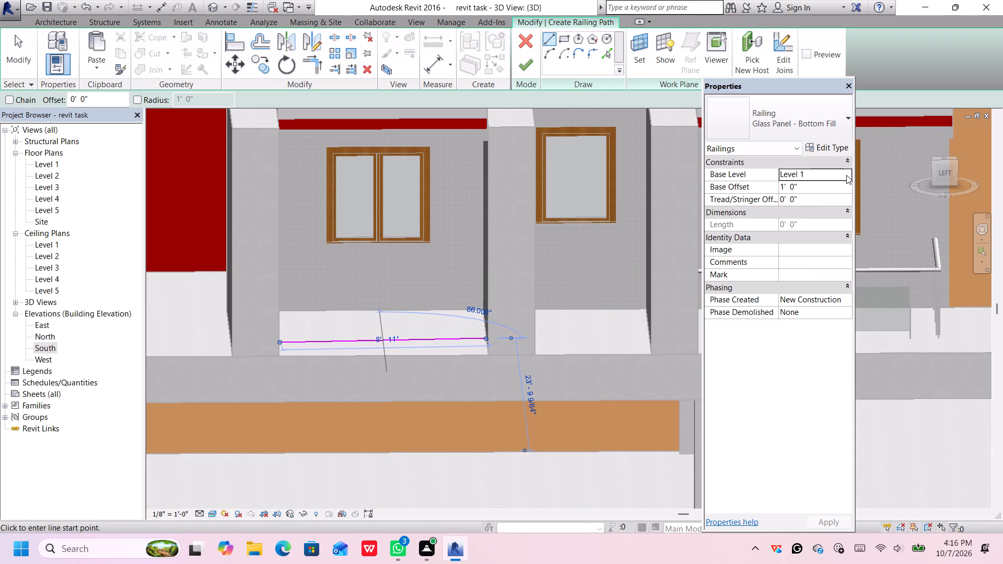
{"action": "left_click", "coordinate": [846, 175]}
{"action": "left_click", "coordinate": [818, 208]}
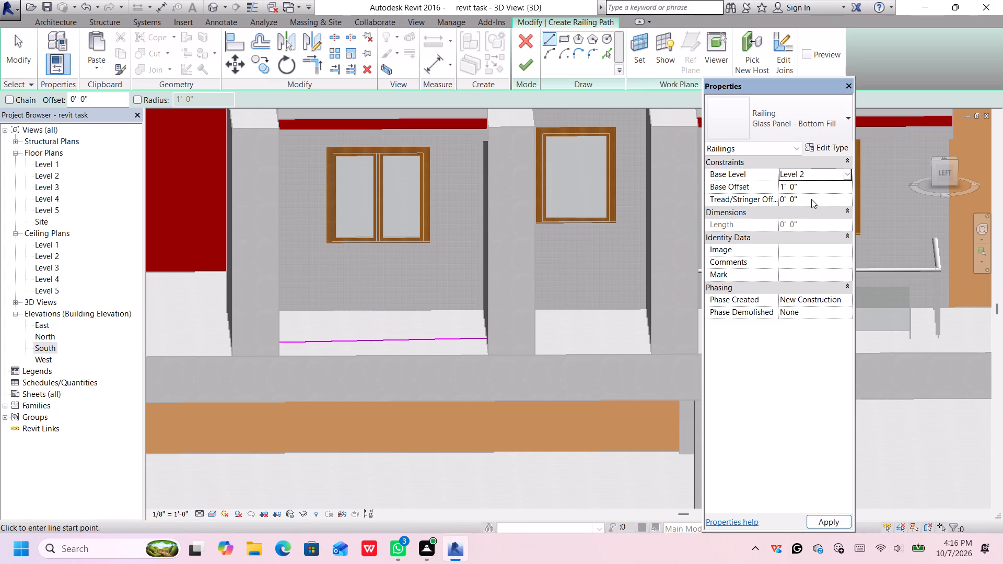
{"action": "key", "text": "Return"}
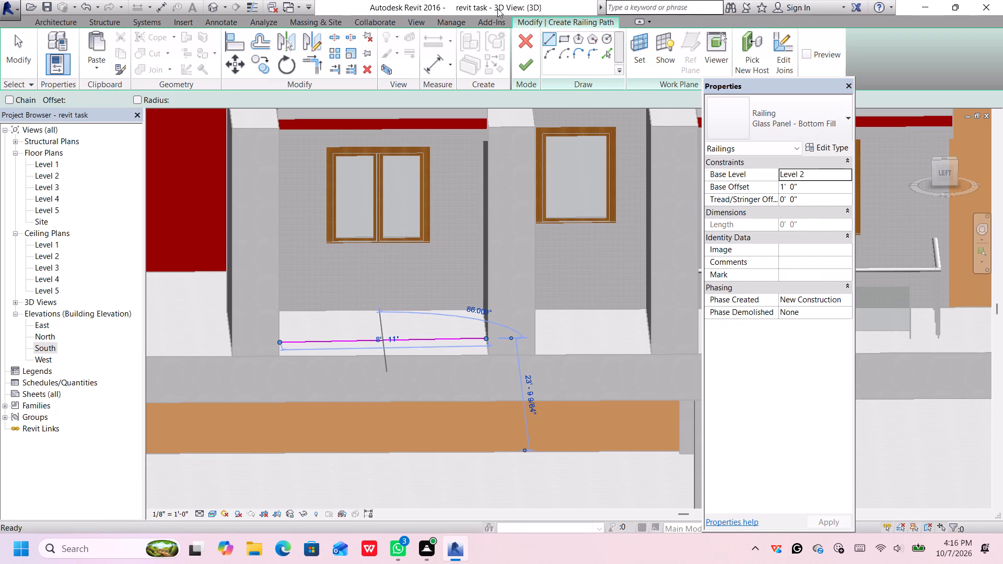
{"action": "left_click", "coordinate": [517, 67]}
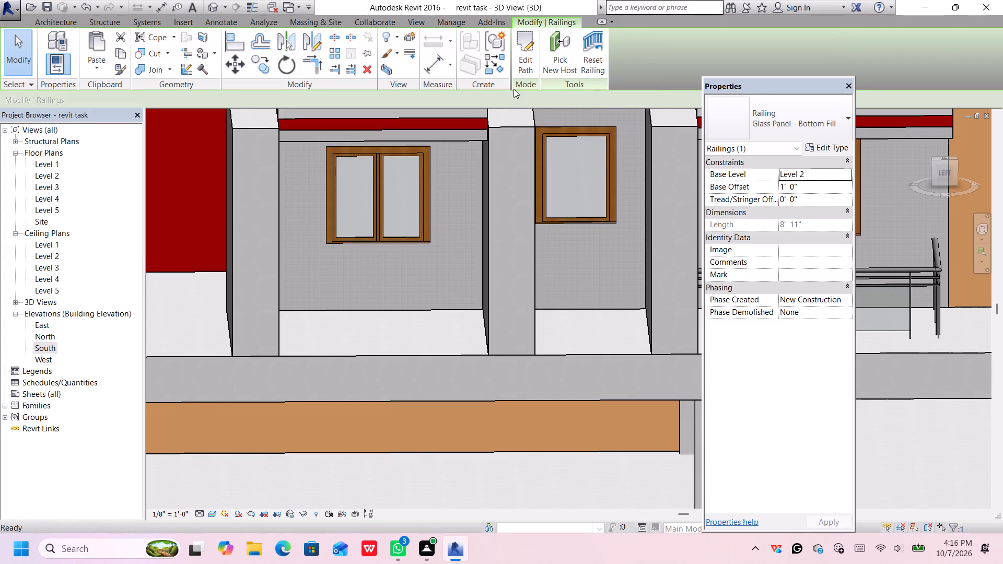
Nudge the new glass panel railing outward through the left facade toward the bay's outer edge, in front of the double window between the projecting walls.
{"action": "key", "text": "Down"}
{"action": "key", "text": "Down"}
{"action": "key", "text": "Down"}
{"action": "key", "text": "Down"}
{"action": "key", "text": "Down"}
{"action": "key", "text": "Down"}
{"action": "key", "text": "Down"}
{"action": "key", "text": "Down"}
{"action": "key", "text": "Down"}
{"action": "key", "text": "Down"}
{"action": "key", "text": "Down"}
{"action": "key", "text": "Down"}
{"action": "key", "text": "Down"}
{"action": "key", "text": "Down"}
{"action": "key", "text": "Down"}
{"action": "key", "text": "Down"}
{"action": "key", "text": "Down"}
{"action": "key", "text": "Down"}
{"action": "key", "text": "Down"}
{"action": "key", "text": "Down"}
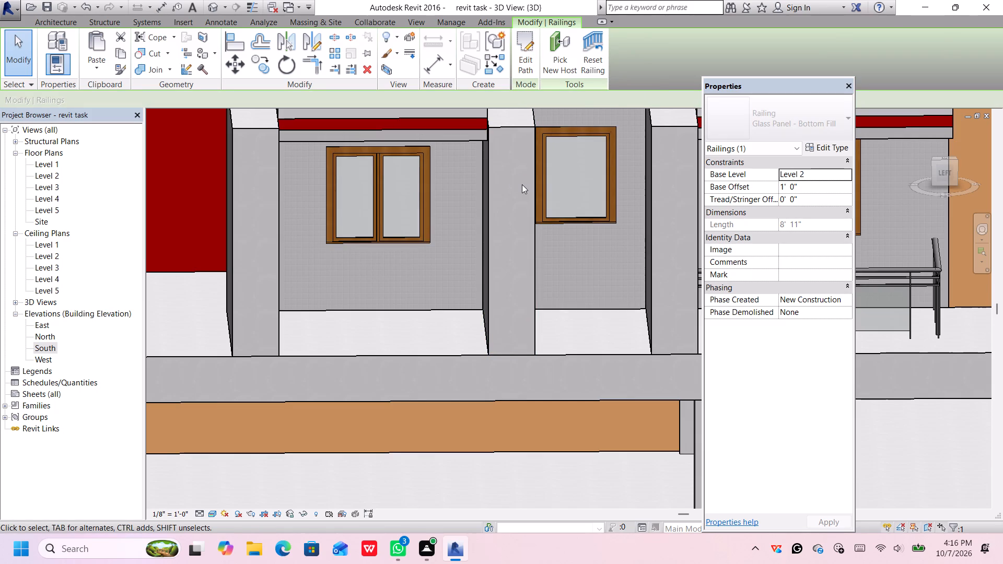
{"action": "key", "text": "Down"}
{"action": "key", "text": "Down"}
{"action": "key", "text": "Down"}
{"action": "key", "text": "Down"}
{"action": "key", "text": "Down"}
{"action": "key", "text": "Down"}
{"action": "key", "text": "Down"}
{"action": "key", "text": "Down"}
{"action": "key", "text": "Down"}
{"action": "key", "text": "Down"}
{"action": "key", "text": "Down"}
{"action": "key", "text": "Down"}
{"action": "key", "text": "Down"}
{"action": "key", "text": "Down"}
{"action": "key", "text": "Down"}
{"action": "key", "text": "Down"}
{"action": "key", "text": "Down"}
{"action": "key", "text": "Down"}
{"action": "key", "text": "Down"}
{"action": "key", "text": "Down"}
{"action": "key", "text": "Down"}
{"action": "key", "text": "Down"}
{"action": "key", "text": "Down"}
{"action": "key", "text": "Down"}
{"action": "key", "text": "Down"}
{"action": "key", "text": "Down"}
{"action": "key", "text": "Down"}
{"action": "key", "text": "Down"}
{"action": "key", "text": "Down"}
{"action": "key", "text": "Down"}
{"action": "key", "text": "Down"}
{"action": "key", "text": "Down"}
{"action": "key", "text": "Down"}
{"action": "key", "text": "Down"}
{"action": "key", "text": "Down"}
{"action": "key", "text": "Down"}
{"action": "key", "text": "Down"}
{"action": "key", "text": "Down"}
{"action": "key", "text": "Down"}
{"action": "key", "text": "Down"}
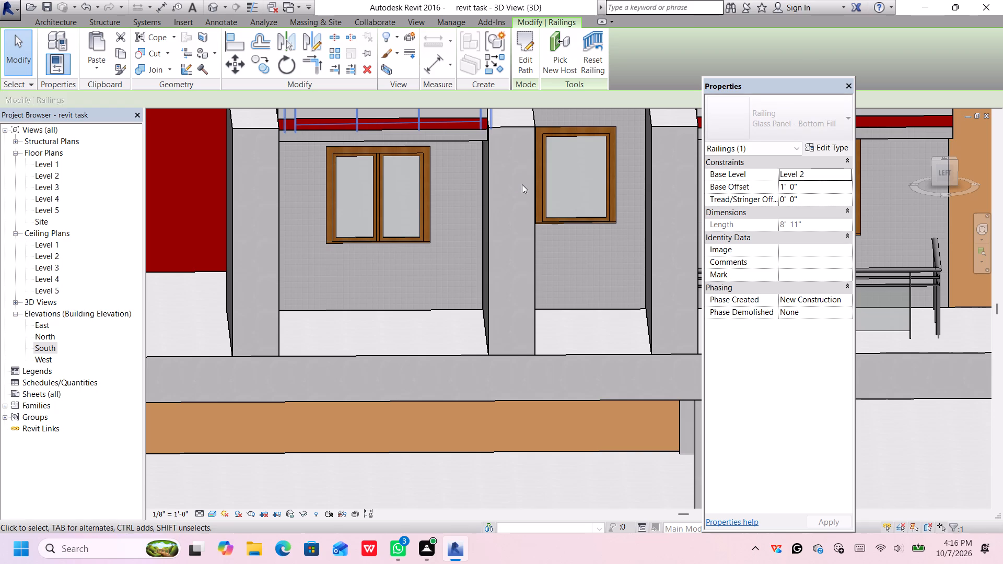
{"action": "key", "text": "Down"}
{"action": "key", "text": "Down"}
{"action": "key", "text": "Down"}
{"action": "key", "text": "Down"}
{"action": "key", "text": "Down"}
{"action": "key", "text": "Down"}
{"action": "key", "text": "Down"}
{"action": "key", "text": "Down"}
{"action": "key", "text": "Down"}
{"action": "key", "text": "Down"}
{"action": "key", "text": "Down"}
{"action": "key", "text": "Down"}
{"action": "key", "text": "Down"}
{"action": "key", "text": "Down"}
{"action": "key", "text": "Down"}
{"action": "key", "text": "Down"}
{"action": "key", "text": "Down"}
{"action": "key", "text": "Down"}
{"action": "key", "text": "Down"}
{"action": "key", "text": "Down"}
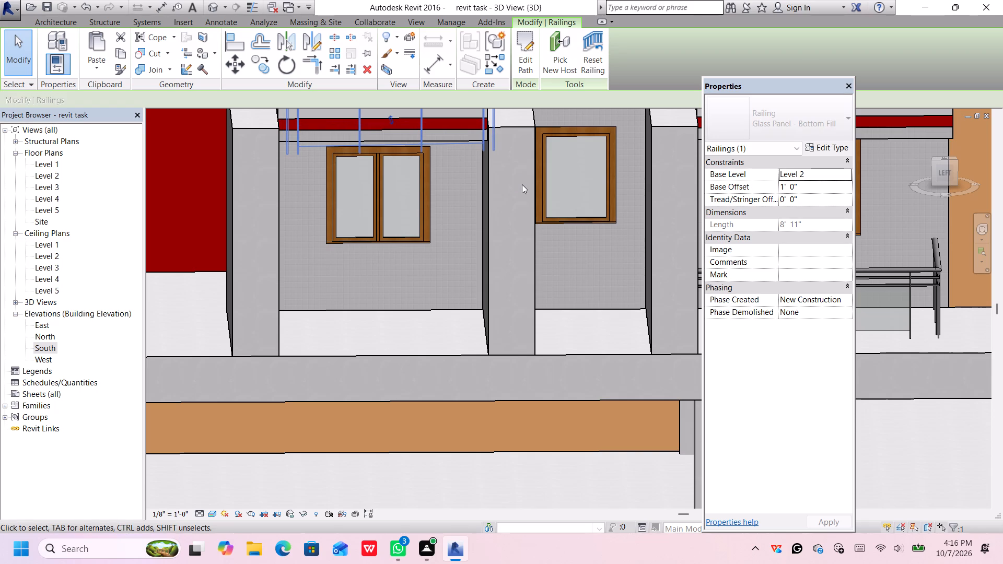
{"action": "key", "text": "Down"}
{"action": "key", "text": "Down"}
{"action": "key", "text": "Down"}
{"action": "key", "text": "Down"}
{"action": "key", "text": "Down"}
{"action": "key", "text": "Down"}
{"action": "key", "text": "Down"}
{"action": "key", "text": "Down"}
{"action": "key", "text": "Down"}
{"action": "key", "text": "Down"}
{"action": "key", "text": "Down"}
{"action": "key", "text": "Down"}
{"action": "key", "text": "Down"}
{"action": "key", "text": "Down"}
{"action": "key", "text": "Down"}
{"action": "key", "text": "Down"}
{"action": "key", "text": "Down"}
{"action": "key", "text": "Down"}
{"action": "key", "text": "Down"}
{"action": "key", "text": "Down"}
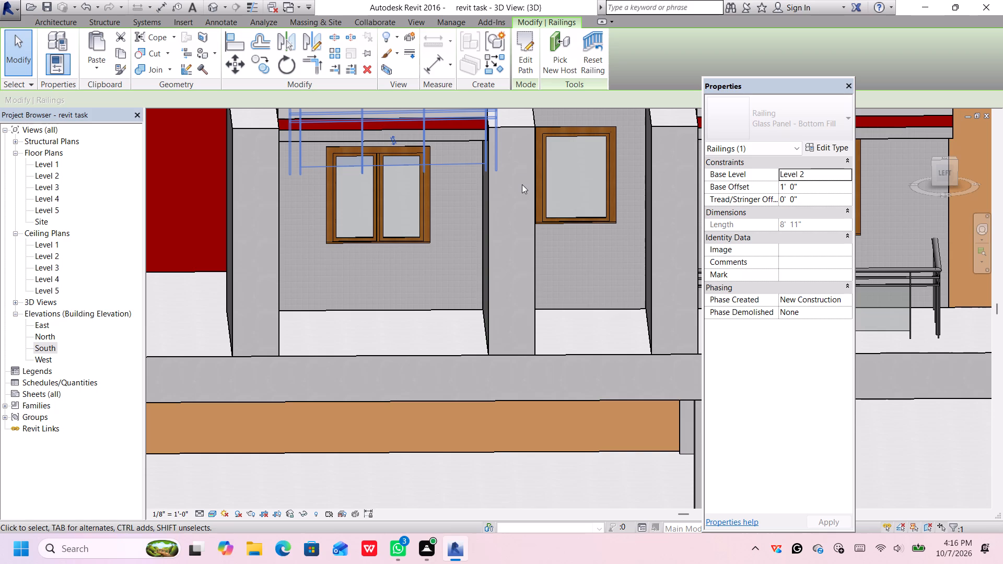
{"action": "key", "text": "Down"}
{"action": "key", "text": "Down"}
{"action": "key", "text": "Down"}
{"action": "key", "text": "Down"}
{"action": "key", "text": "Down"}
{"action": "key", "text": "Down"}
{"action": "key", "text": "Down"}
{"action": "key", "text": "Down"}
{"action": "key", "text": "Down"}
{"action": "key", "text": "Down"}
{"action": "key", "text": "Down"}
{"action": "key", "text": "Down"}
{"action": "key", "text": "Down"}
{"action": "key", "text": "Down"}
{"action": "key", "text": "Down"}
{"action": "key", "text": "Down"}
{"action": "key", "text": "Down"}
{"action": "key", "text": "Down"}
{"action": "key", "text": "Down"}
{"action": "key", "text": "Down"}
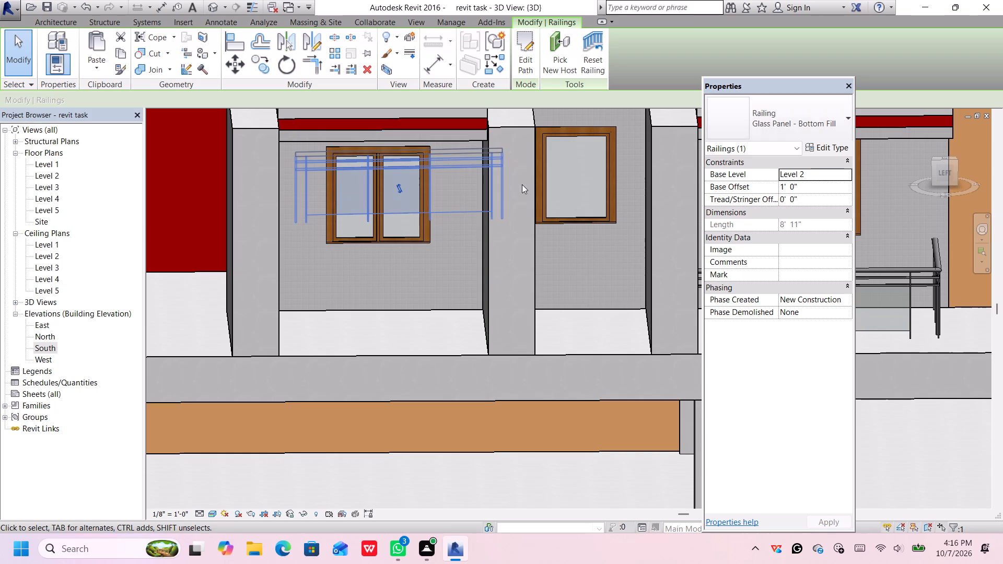
{"action": "key", "text": "Down"}
{"action": "key", "text": "Down"}
{"action": "key", "text": "Down"}
{"action": "key", "text": "Down"}
{"action": "key", "text": "Down"}
{"action": "key", "text": "Down"}
{"action": "key", "text": "Down"}
{"action": "key", "text": "Down"}
{"action": "key", "text": "Down"}
{"action": "key", "text": "Down"}
{"action": "key", "text": "Down"}
{"action": "key", "text": "Down"}
{"action": "key", "text": "Down"}
{"action": "key", "text": "Down"}
{"action": "key", "text": "Down"}
{"action": "key", "text": "Down"}
{"action": "key", "text": "Down"}
{"action": "key", "text": "Down"}
{"action": "key", "text": "Down"}
{"action": "key", "text": "Down"}
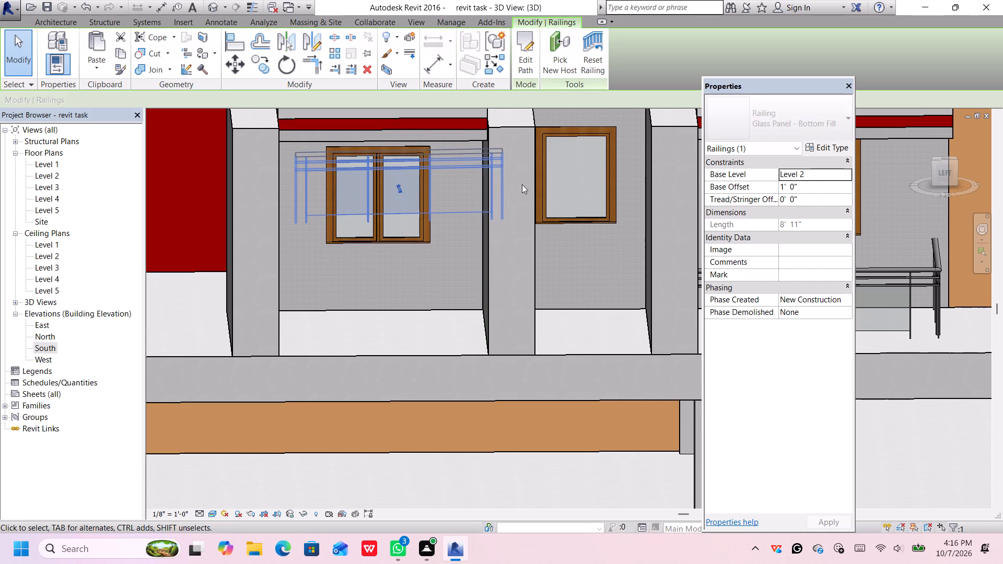
{"action": "key", "text": "Down"}
{"action": "key", "text": "Down"}
{"action": "key", "text": "Down"}
{"action": "key", "text": "Down"}
{"action": "key", "text": "Down"}
{"action": "key", "text": "Down"}
{"action": "key", "text": "Down"}
{"action": "key", "text": "Down"}
{"action": "key", "text": "Down"}
{"action": "key", "text": "Down"}
{"action": "key", "text": "Down"}
{"action": "key", "text": "Down"}
{"action": "key", "text": "Down"}
{"action": "key", "text": "Down"}
{"action": "key", "text": "Down"}
{"action": "key", "text": "Down"}
{"action": "key", "text": "Down"}
{"action": "key", "text": "Down"}
{"action": "key", "text": "Down"}
{"action": "key", "text": "Down"}
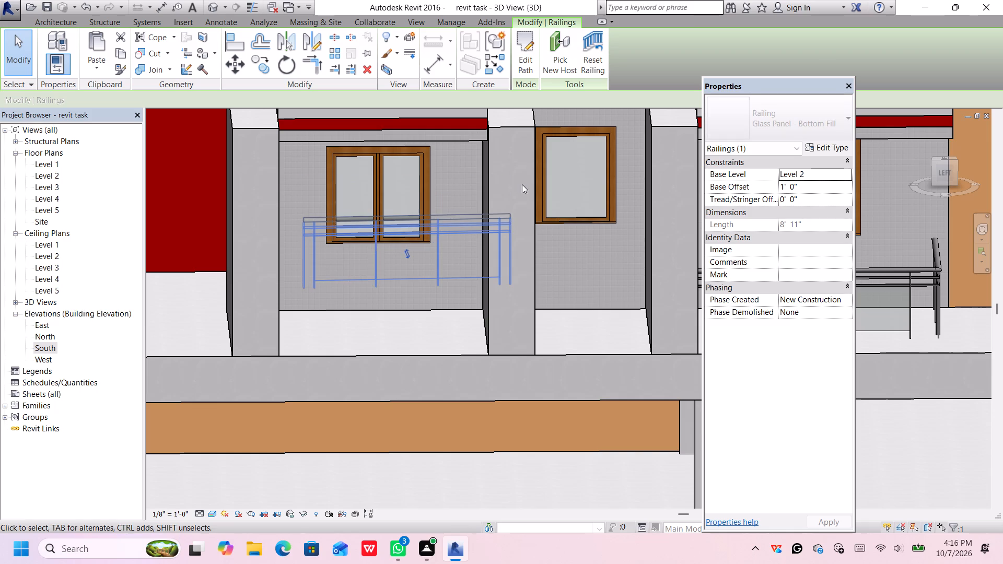
Nudge the glass panel railing farther outward from the double-window wall, close to the upper floor slab's front edge.
{"action": "key", "text": "Down"}
{"action": "key", "text": "Down"}
{"action": "key", "text": "Down"}
{"action": "key", "text": "Down"}
{"action": "key", "text": "Down"}
{"action": "key", "text": "Down"}
{"action": "key", "text": "Down"}
{"action": "key", "text": "Down"}
{"action": "key", "text": "Down"}
{"action": "key", "text": "Down"}
{"action": "key", "text": "Down"}
{"action": "key", "text": "Down"}
{"action": "key", "text": "Down"}
{"action": "key", "text": "Down"}
{"action": "key", "text": "Down"}
{"action": "key", "text": "Down"}
{"action": "key", "text": "Down"}
{"action": "key", "text": "Down"}
{"action": "key", "text": "Down"}
{"action": "key", "text": "Down"}
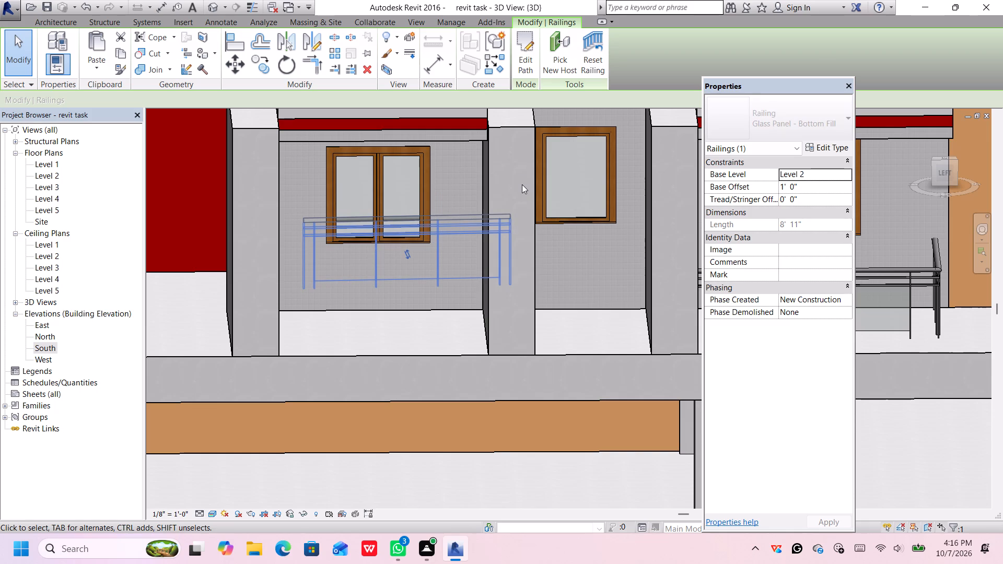
{"action": "key", "text": "Down"}
{"action": "key", "text": "Down"}
{"action": "key", "text": "Down"}
{"action": "key", "text": "Down"}
{"action": "key", "text": "Down"}
{"action": "key", "text": "Down"}
{"action": "key", "text": "Down"}
{"action": "key", "text": "Down"}
{"action": "key", "text": "Down"}
{"action": "key", "text": "Down"}
{"action": "key", "text": "Down"}
{"action": "key", "text": "Down"}
{"action": "key", "text": "Down"}
{"action": "key", "text": "Down"}
{"action": "key", "text": "Down"}
{"action": "key", "text": "Down"}
{"action": "key", "text": "Down"}
{"action": "key", "text": "Down"}
{"action": "key", "text": "Down"}
{"action": "key", "text": "Down"}
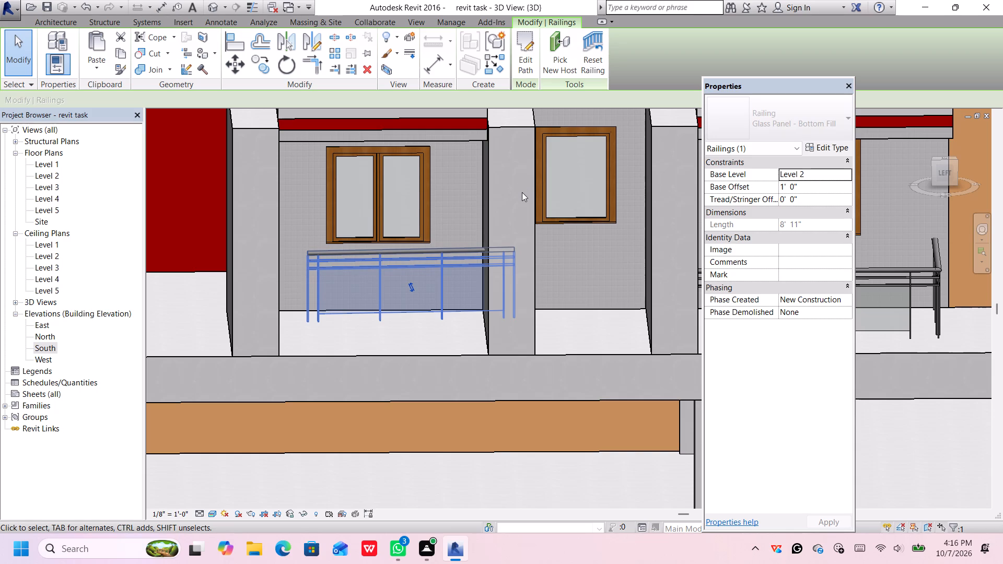
{"action": "key", "text": "Down"}
{"action": "key", "text": "Down"}
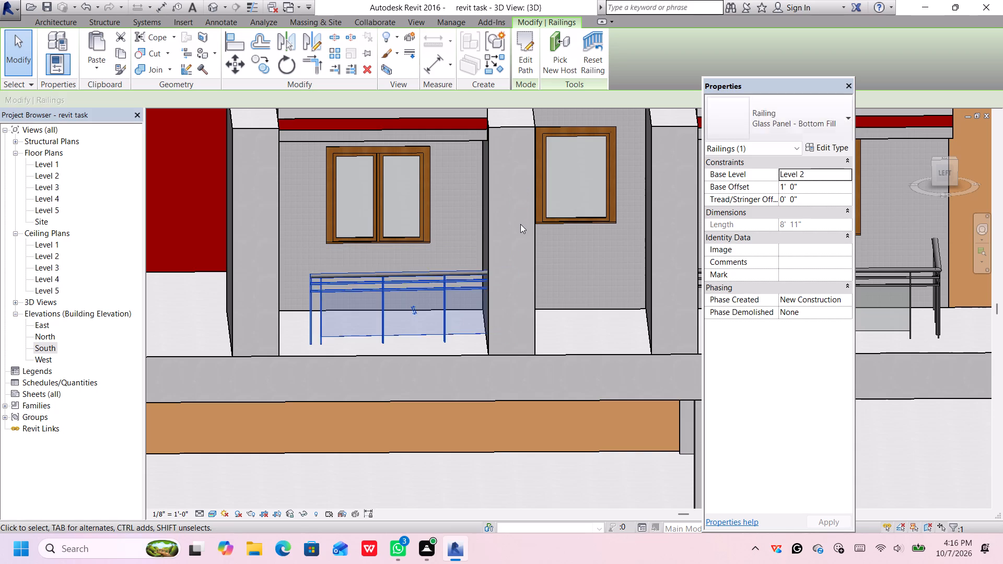
{"action": "key", "text": "Down"}
{"action": "key", "text": "Down"}
{"action": "key", "text": "Down"}
{"action": "key", "text": "Down"}
{"action": "key", "text": "Down"}
{"action": "key", "text": "Down"}
{"action": "key", "text": "Down"}
{"action": "key", "text": "Down"}
{"action": "key", "text": "Down"}
{"action": "key", "text": "Down"}
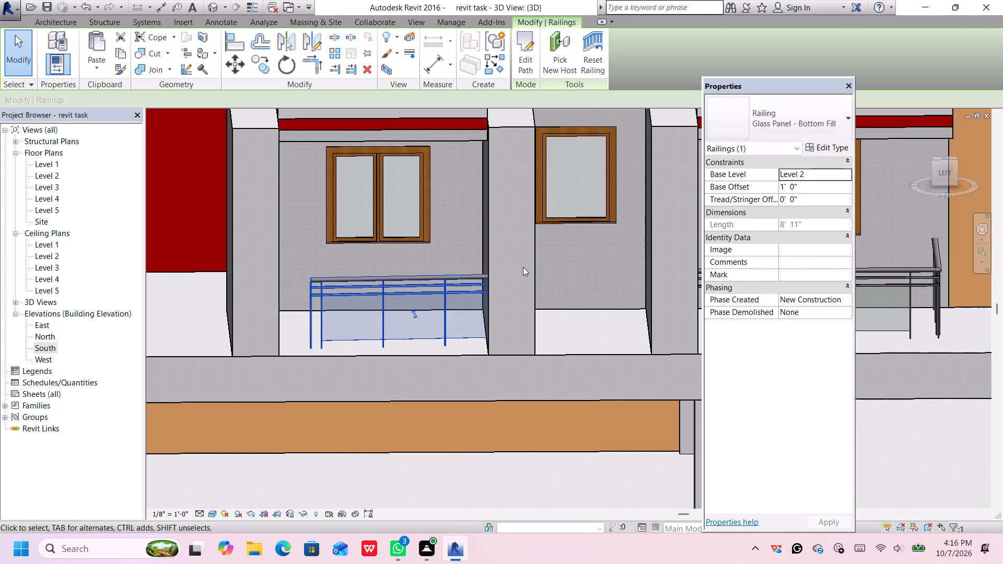
{"action": "key", "text": "Down"}
{"action": "key", "text": "Down"}
{"action": "key", "text": "Down"}
Nudge the railing sideways along the left facade so it fits between the bay's two projecting walls, then deselect it.
{"action": "key", "text": "Left"}
{"action": "key", "text": "Left"}
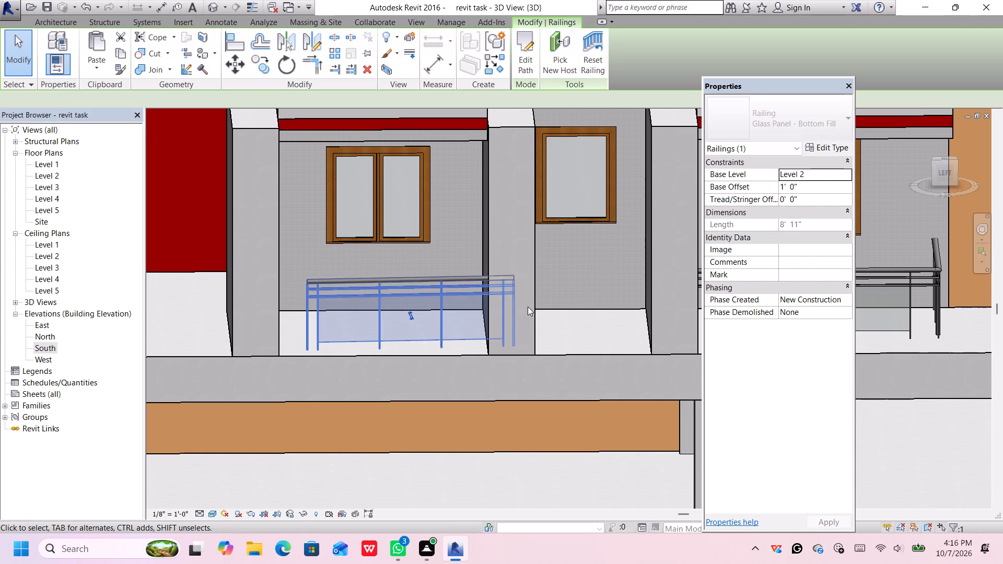
{"action": "key", "text": "Left"}
{"action": "key", "text": "Left"}
{"action": "key", "text": "Left"}
{"action": "key", "text": "Left"}
{"action": "key", "text": "Left"}
{"action": "key", "text": "Left"}
{"action": "key", "text": "Left"}
{"action": "key", "text": "Left"}
{"action": "key", "text": "Left"}
{"action": "key", "text": "Left"}
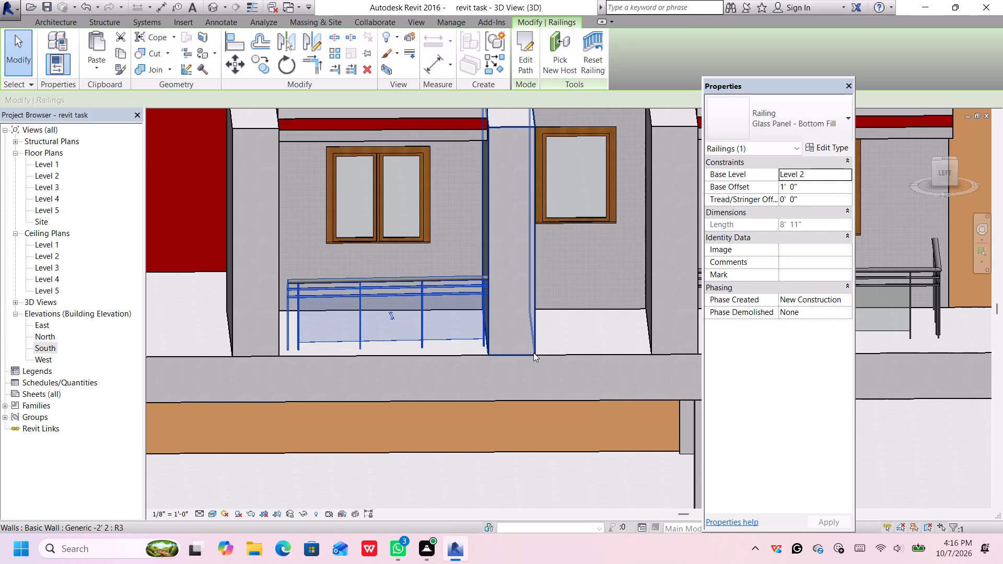
{"action": "key", "text": "Left"}
{"action": "key", "text": "Left"}
{"action": "key", "text": "Left"}
{"action": "key", "text": "Left"}
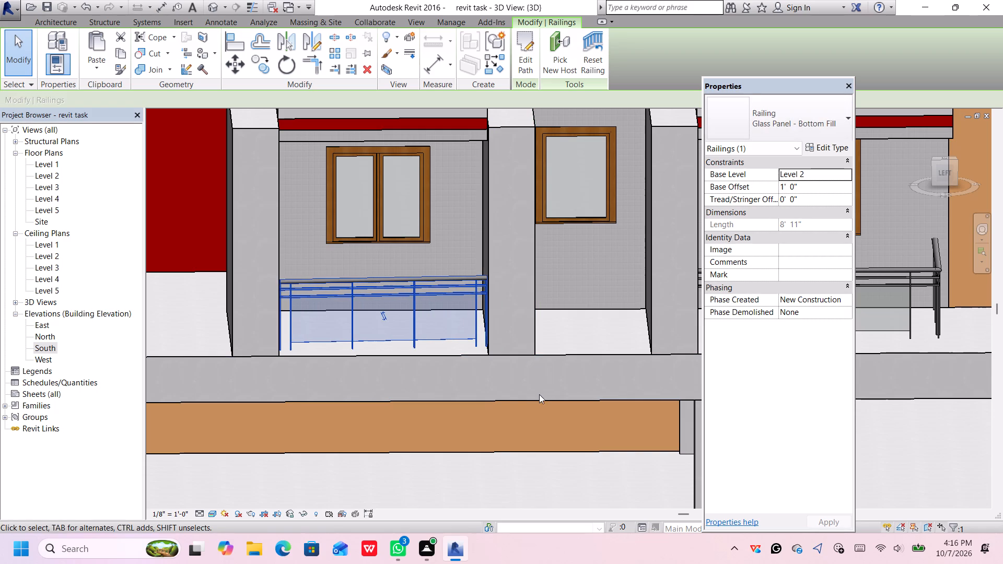
{"action": "key", "text": "Left"}
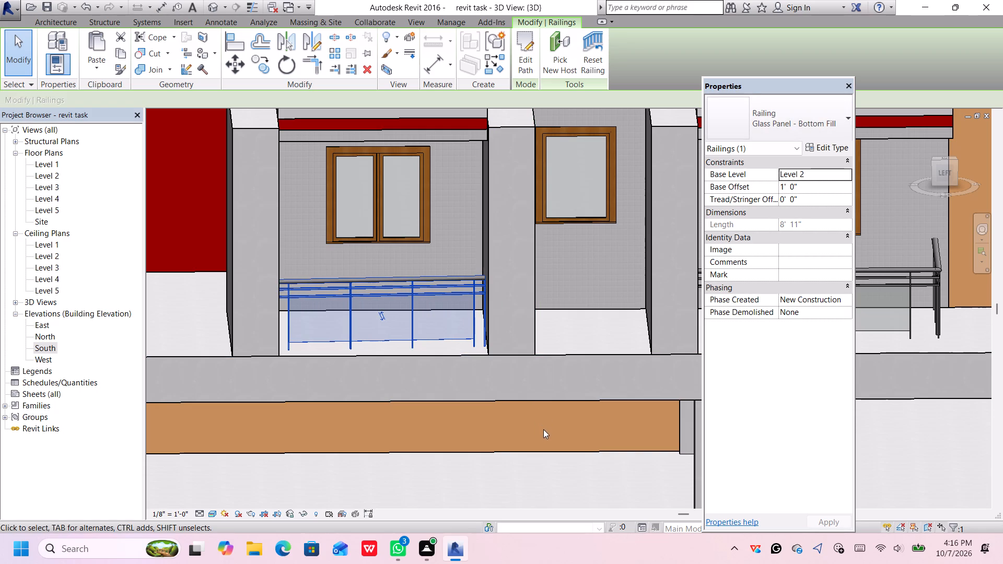
{"action": "key", "text": "Down"}
{"action": "key", "text": "Down"}
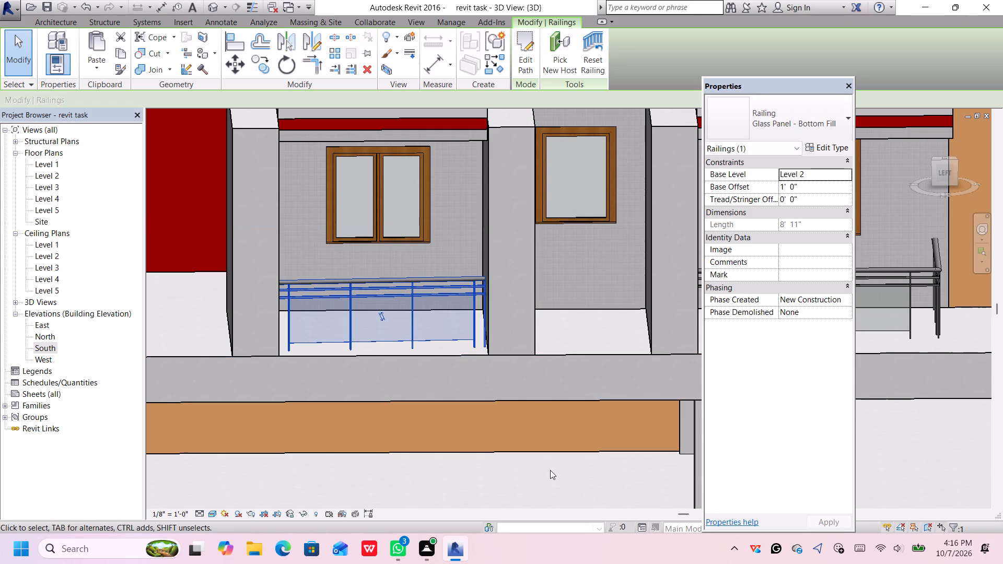
{"action": "scroll", "coordinate": [542, 443], "scroll_direction": "down", "scroll_amount": 2}
{"action": "scroll", "coordinate": [570, 400], "scroll_direction": "down", "scroll_amount": 5}
{"action": "middle_click_drag", "start_coordinate": [564, 409], "coordinate": [539, 319]}
{"action": "left_click", "coordinate": [528, 462]}
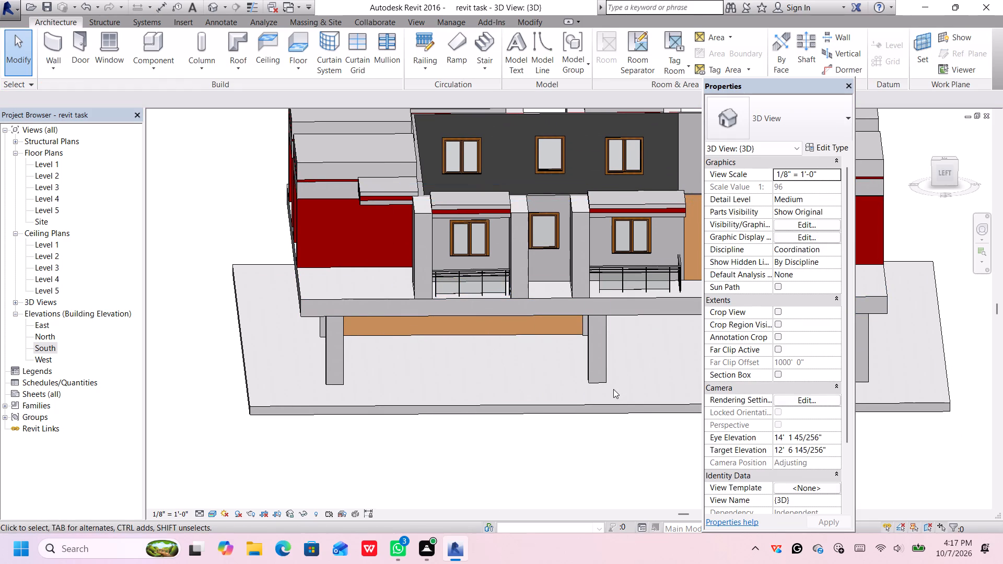
Copy the back facade's 48" x 48" double casement window onto the adjacent tan wall under the small canopy, about 3'-6" from the red wall.
{"action": "scroll", "coordinate": [613, 389], "scroll_direction": "down", "scroll_amount": 2}
{"action": "middle_click_drag", "start_coordinate": [610, 397], "coordinate": [454, 398]}
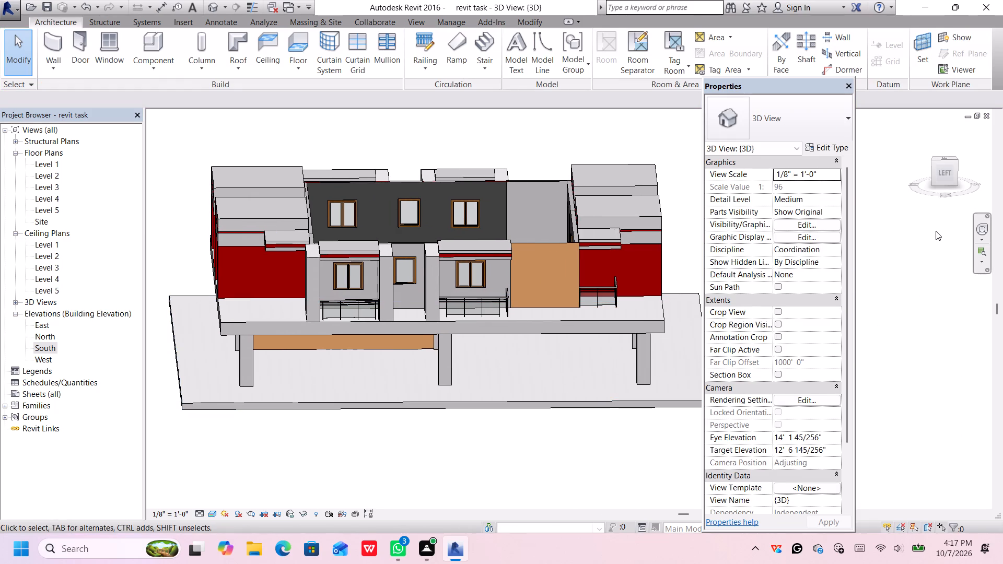
{"action": "left_click", "coordinate": [934, 162]}
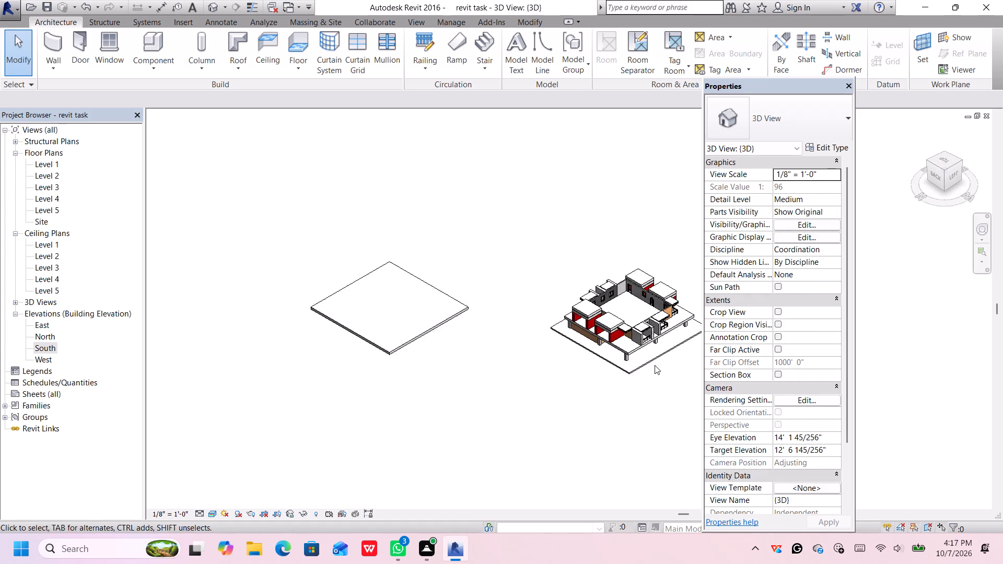
{"action": "scroll", "coordinate": [656, 355], "scroll_direction": "up", "scroll_amount": 2}
{"action": "middle_click_drag", "start_coordinate": [652, 347], "coordinate": [405, 415]}
{"action": "scroll", "coordinate": [418, 414], "scroll_direction": "down", "scroll_amount": 1}
{"action": "scroll", "coordinate": [418, 412], "scroll_direction": "up", "scroll_amount": 4}
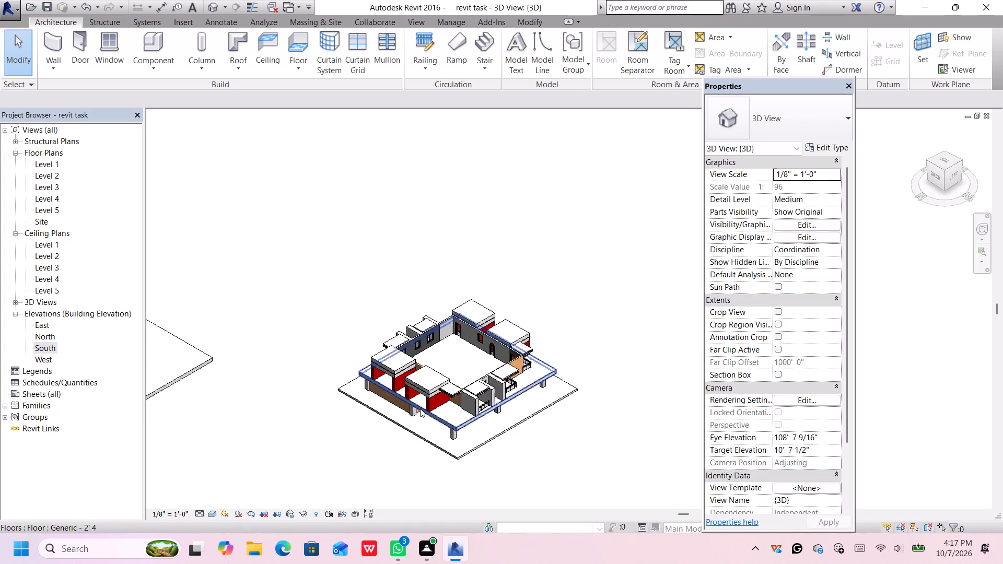
{"action": "scroll", "coordinate": [420, 408], "scroll_direction": "up", "scroll_amount": 6}
{"action": "middle_click_drag", "start_coordinate": [444, 436], "coordinate": [445, 338]}
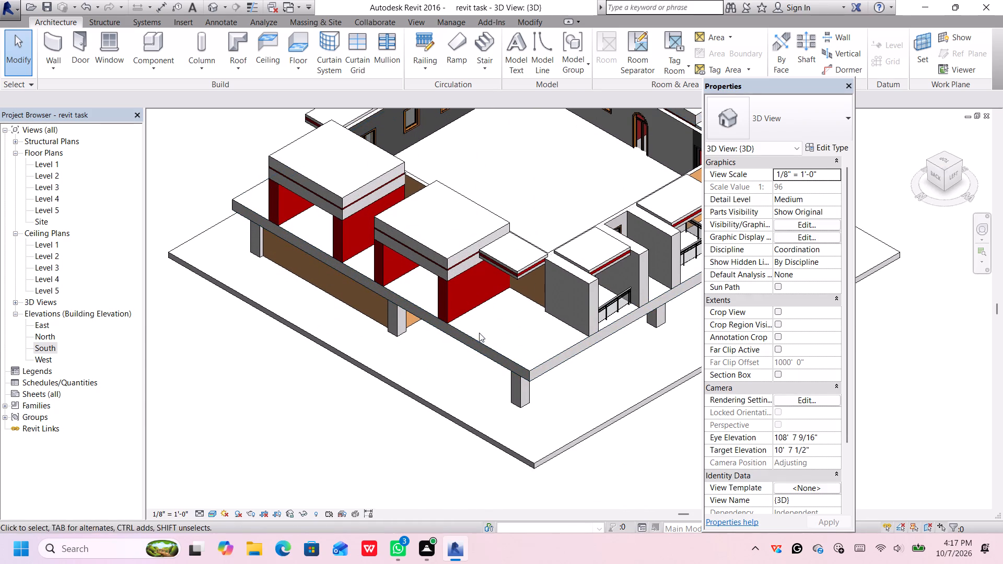
{"action": "scroll", "coordinate": [550, 302], "scroll_direction": "up", "scroll_amount": 2}
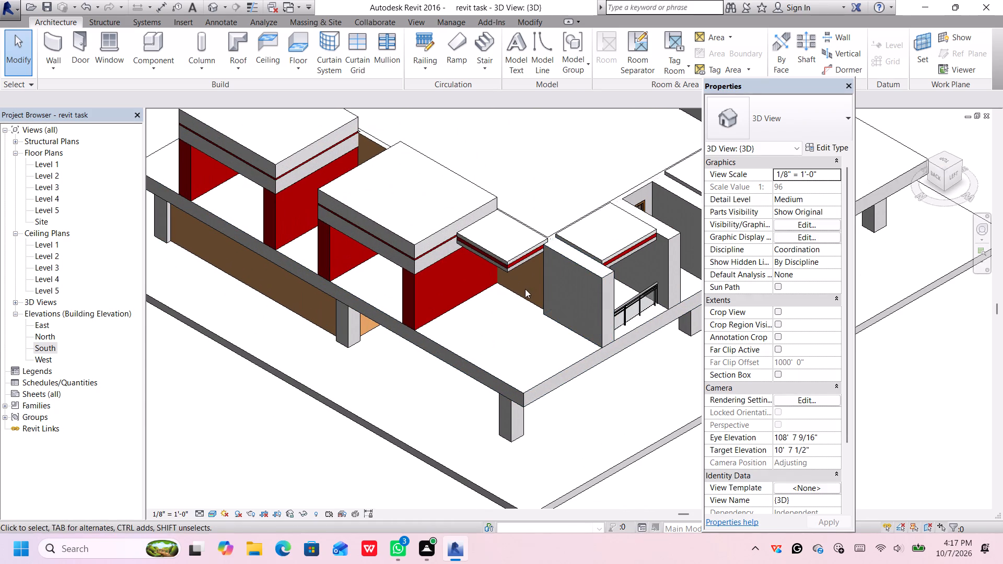
{"action": "middle_click_drag", "start_coordinate": [525, 290], "coordinate": [528, 304]}
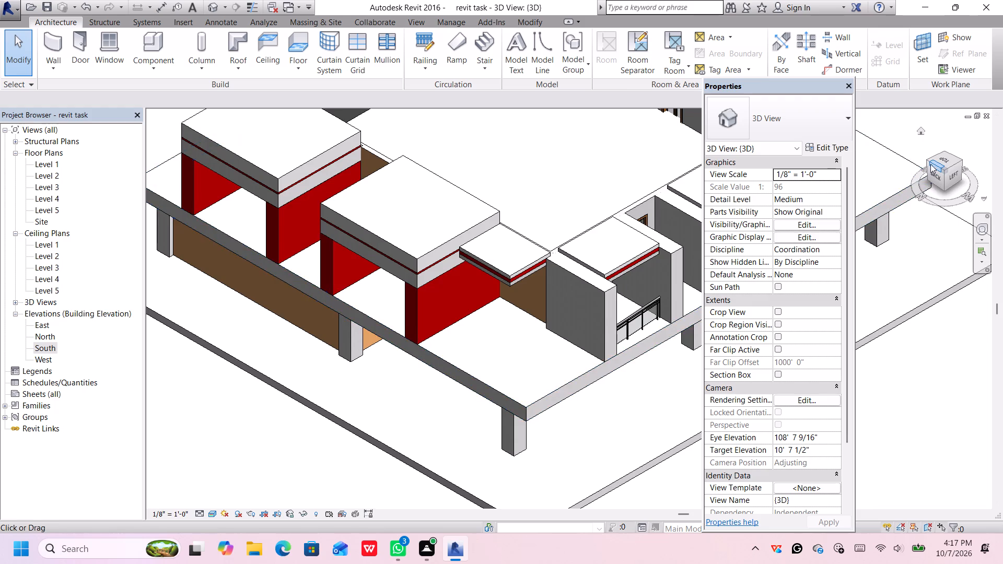
{"action": "left_click", "coordinate": [932, 163]}
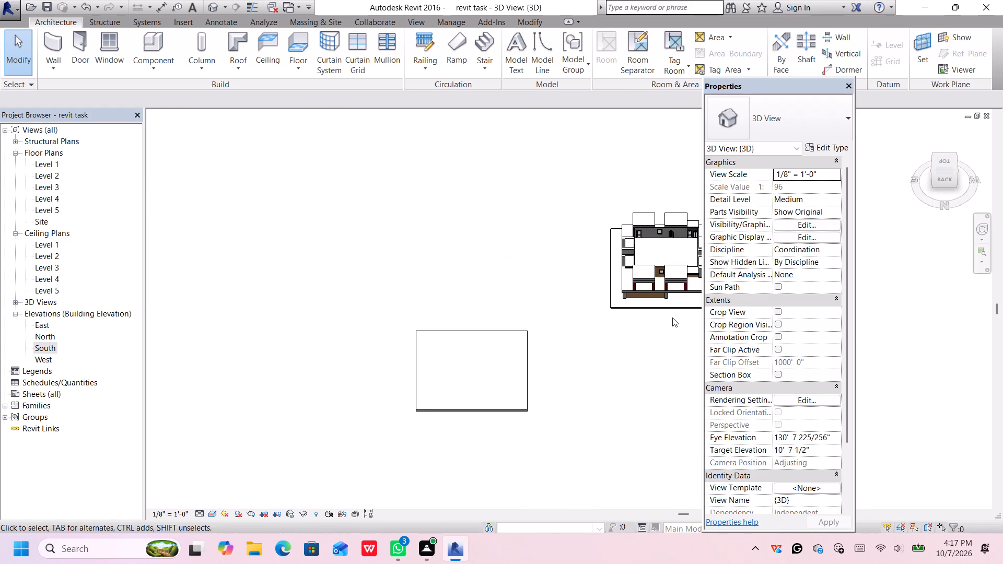
{"action": "middle_click_drag", "start_coordinate": [646, 338], "coordinate": [565, 380]}
{"action": "scroll", "coordinate": [599, 346], "scroll_direction": "up", "scroll_amount": 4}
{"action": "scroll", "coordinate": [626, 461], "scroll_direction": "up", "scroll_amount": 3}
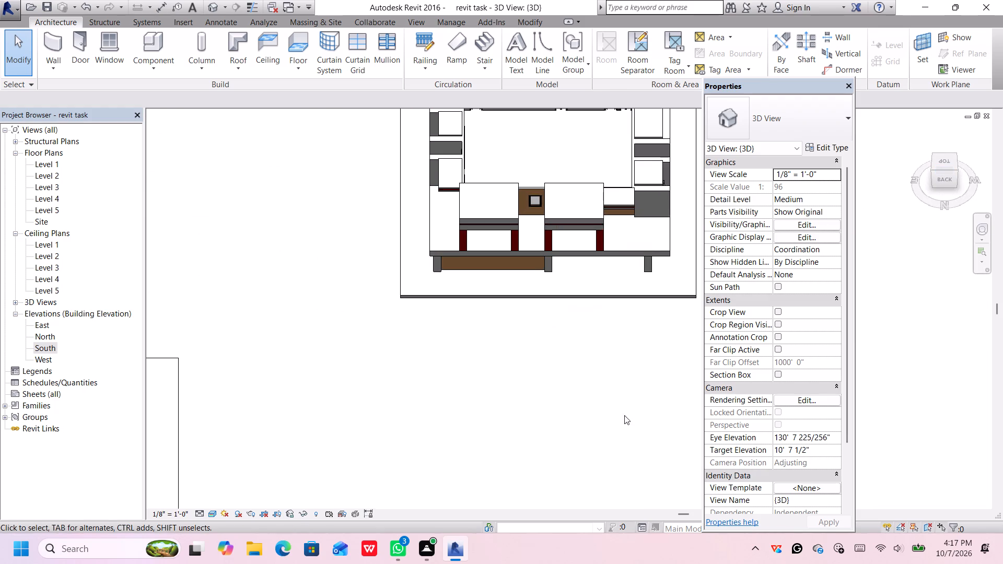
{"action": "middle_click_drag", "start_coordinate": [628, 388], "coordinate": [609, 470]}
{"action": "middle_click_drag", "start_coordinate": [608, 451], "coordinate": [608, 453]}
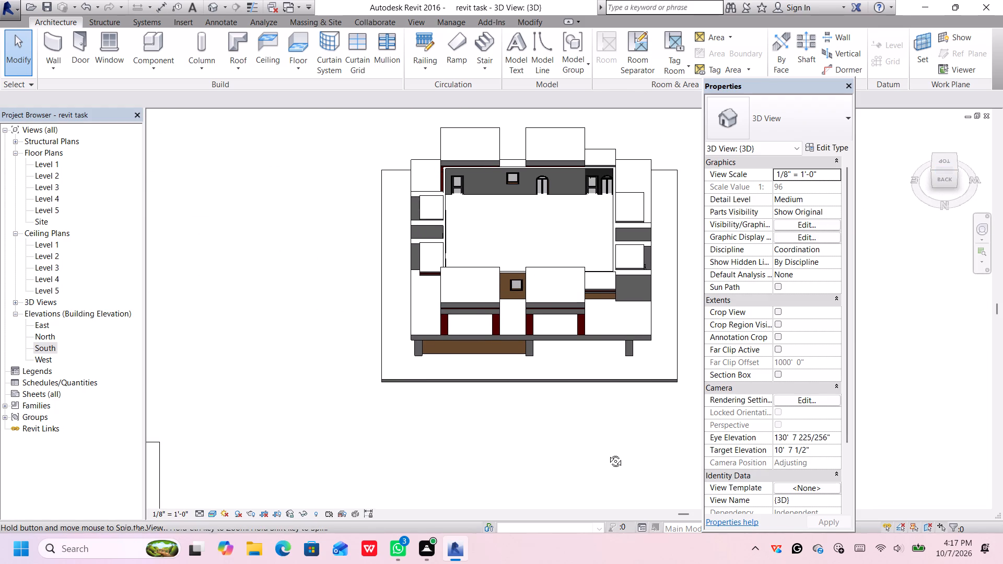
{"action": "middle_click_drag", "start_coordinate": [608, 453], "coordinate": [604, 347]}
{"action": "middle_click", "coordinate": [605, 346], "text": "shift"}
{"action": "middle_click_drag", "start_coordinate": [603, 438], "coordinate": [595, 378], "text": "shift"}
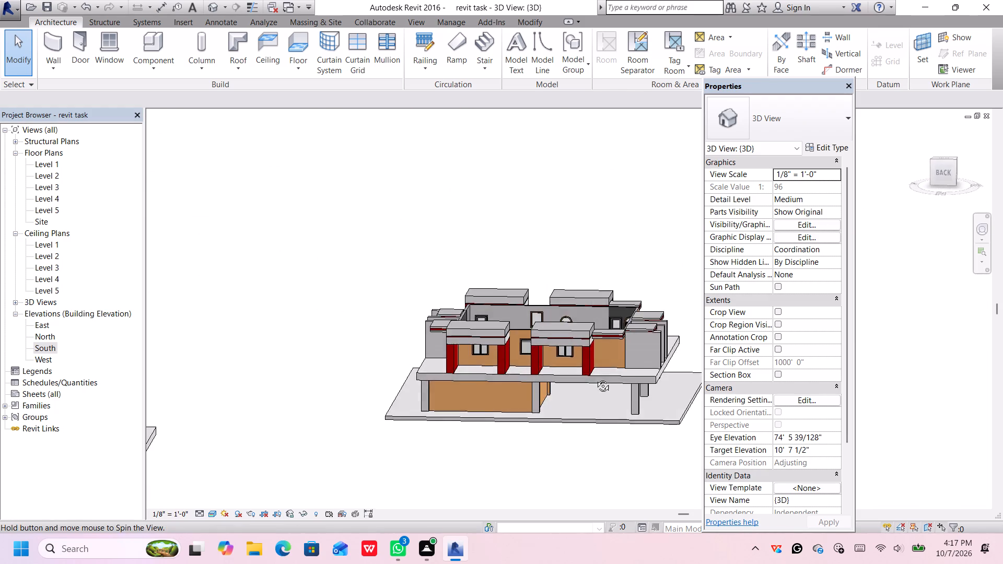
{"action": "middle_click_drag", "start_coordinate": [595, 378], "coordinate": [596, 368], "text": "shift"}
{"action": "middle_click_drag", "start_coordinate": [595, 469], "coordinate": [596, 439], "text": "shift"}
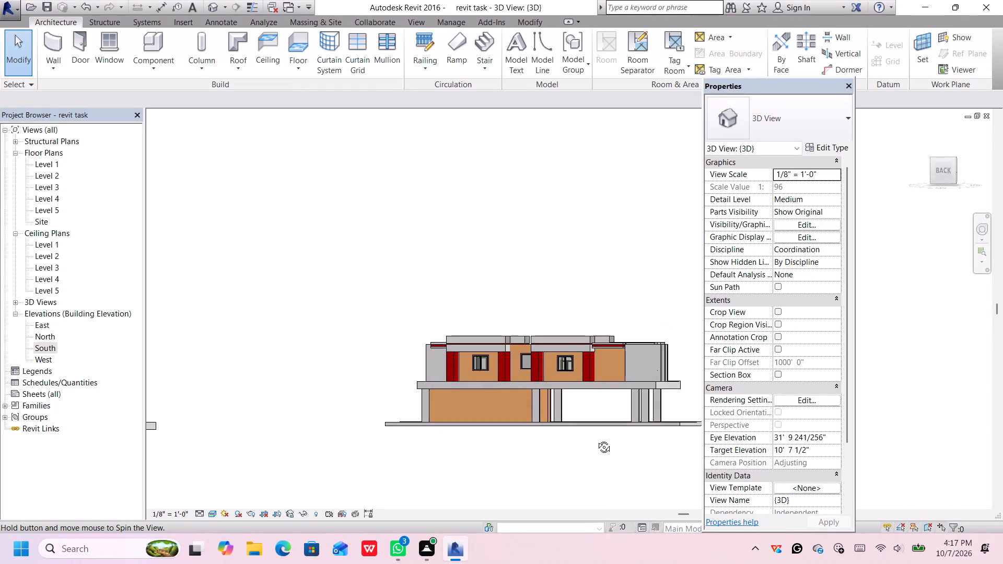
{"action": "middle_click_drag", "start_coordinate": [596, 439], "coordinate": [603, 451], "text": "shift"}
{"action": "scroll", "coordinate": [542, 398], "scroll_direction": "up", "scroll_amount": 5}
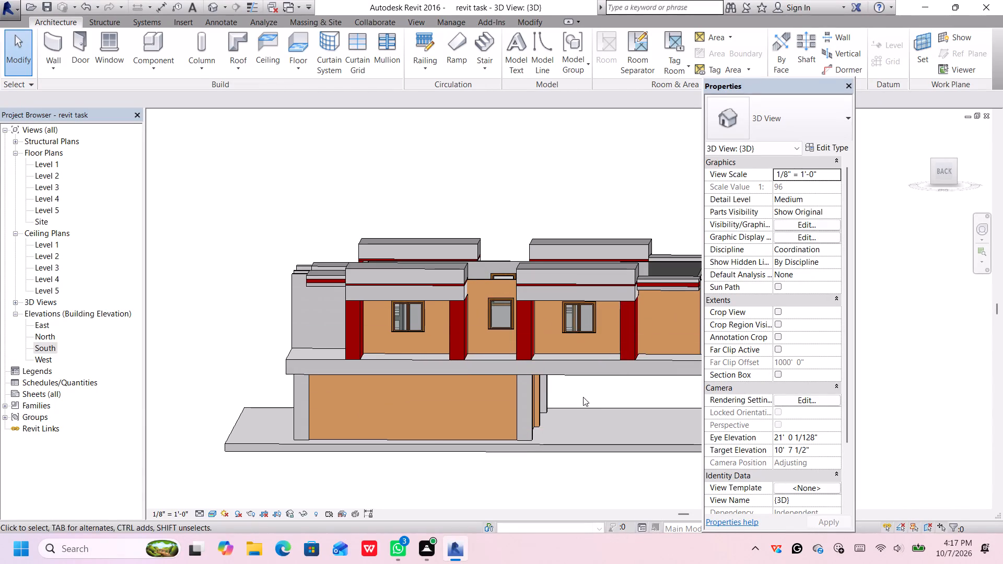
{"action": "middle_click_drag", "start_coordinate": [583, 398], "coordinate": [438, 432]}
{"action": "scroll", "coordinate": [424, 375], "scroll_direction": "up", "scroll_amount": 3}
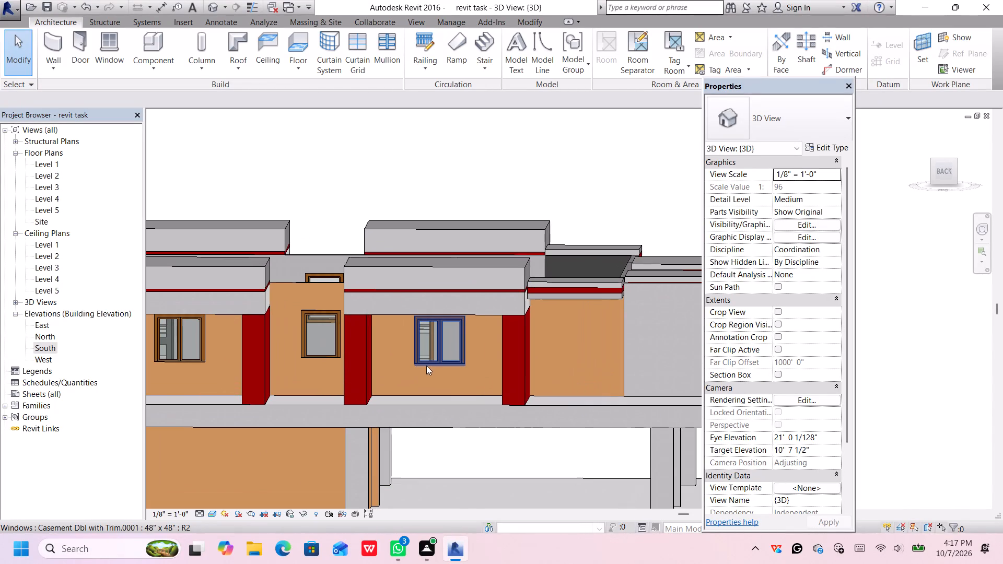
{"action": "left_click", "coordinate": [430, 361]}
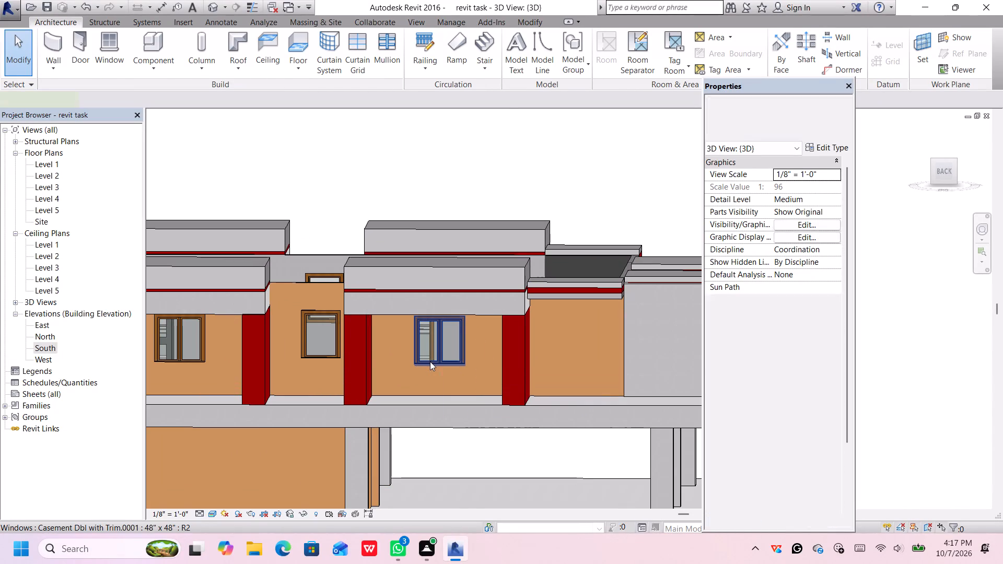
{"action": "key", "text": "ctrl+c"}
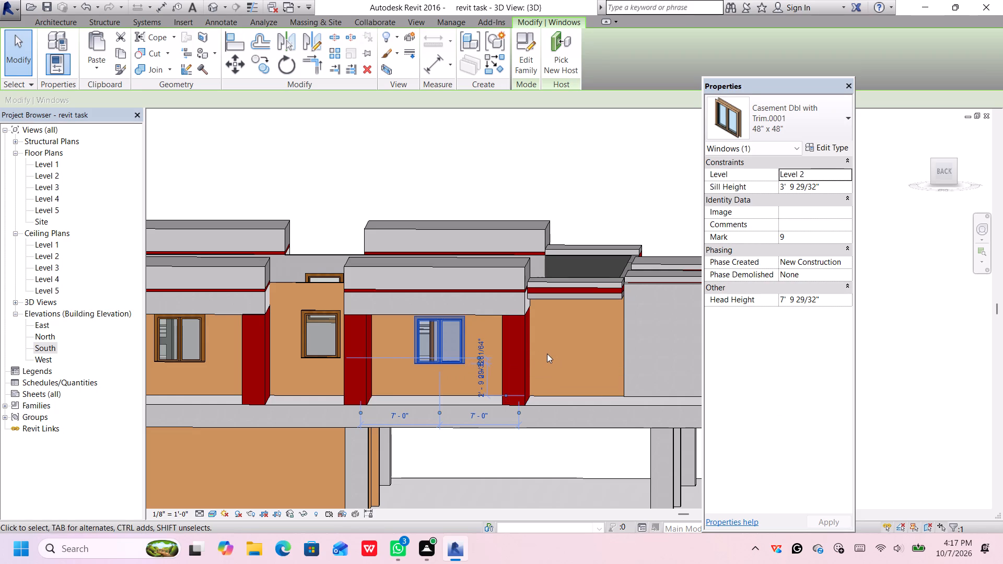
{"action": "key", "text": "ctrl+v"}
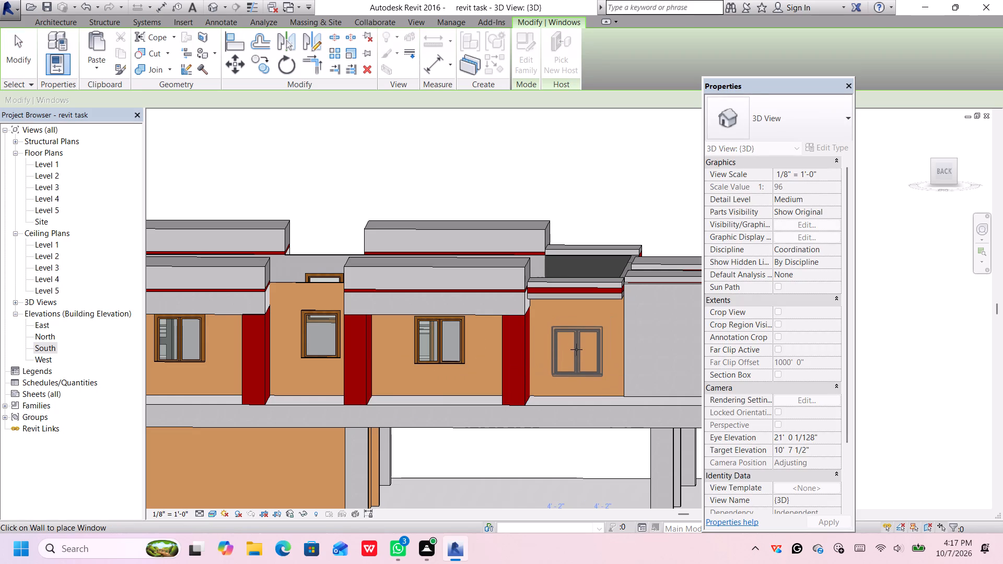
{"action": "left_click", "coordinate": [568, 344]}
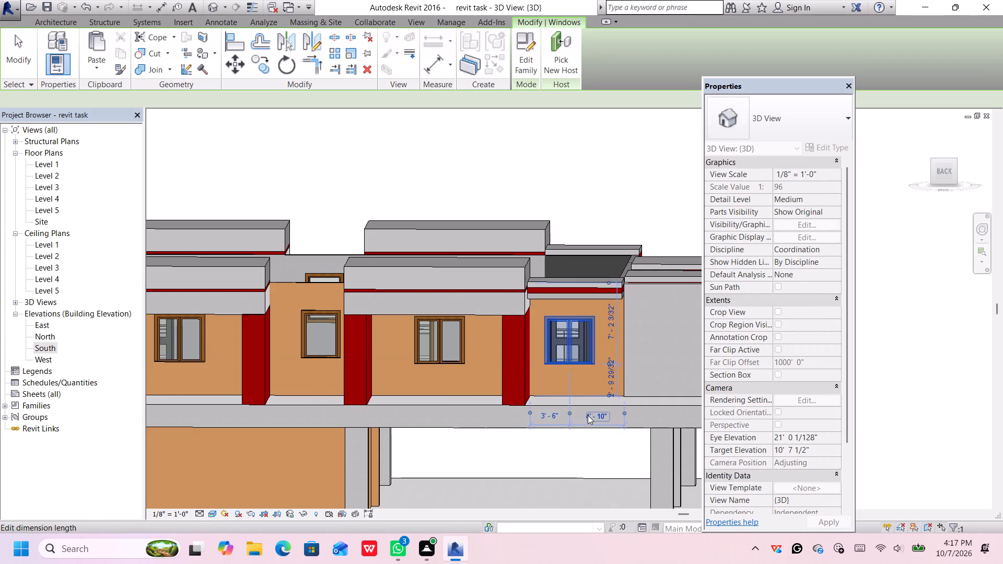
Set the height of the selected end-bay window above the upper balcony floor to 3'.
{"action": "scroll", "coordinate": [588, 415], "scroll_direction": "down", "scroll_amount": 1}
{"action": "middle_click_drag", "start_coordinate": [586, 417], "coordinate": [563, 355]}
{"action": "scroll", "coordinate": [568, 402], "scroll_direction": "up", "scroll_amount": 1}
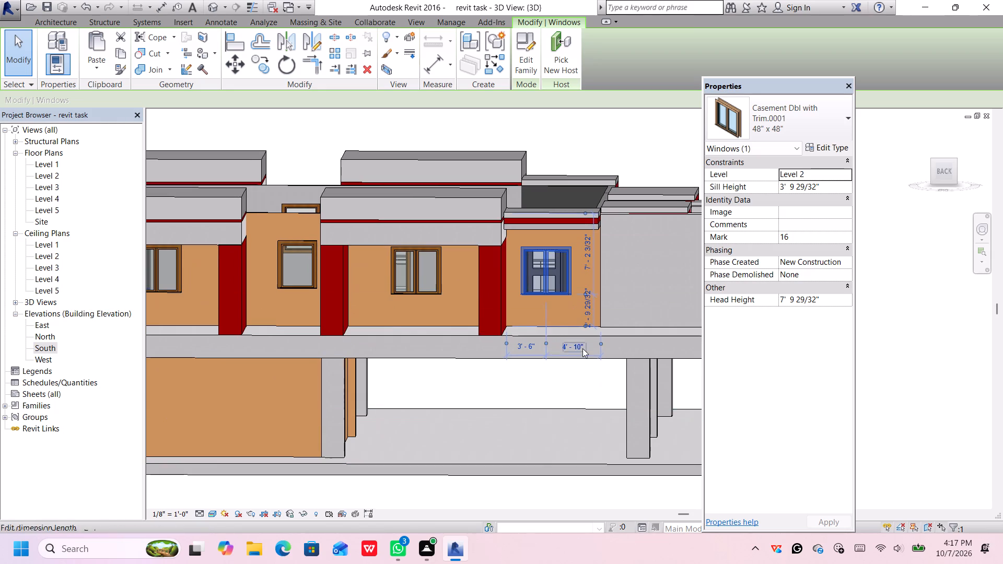
{"action": "left_click", "coordinate": [590, 312]}
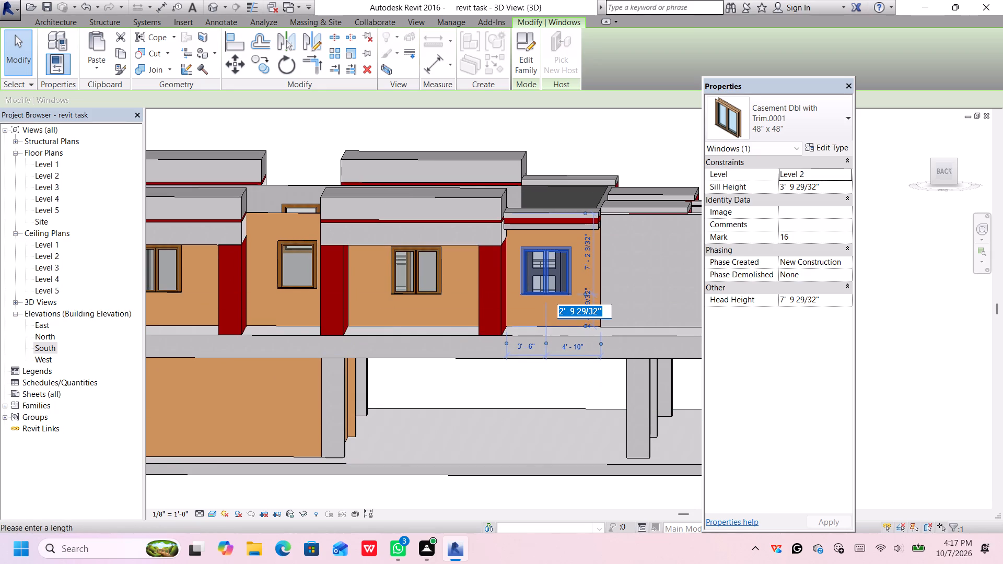
{"action": "key", "text": "BackSpace"}
{"action": "type", "text": "3'"}
{"action": "key", "text": "Return"}
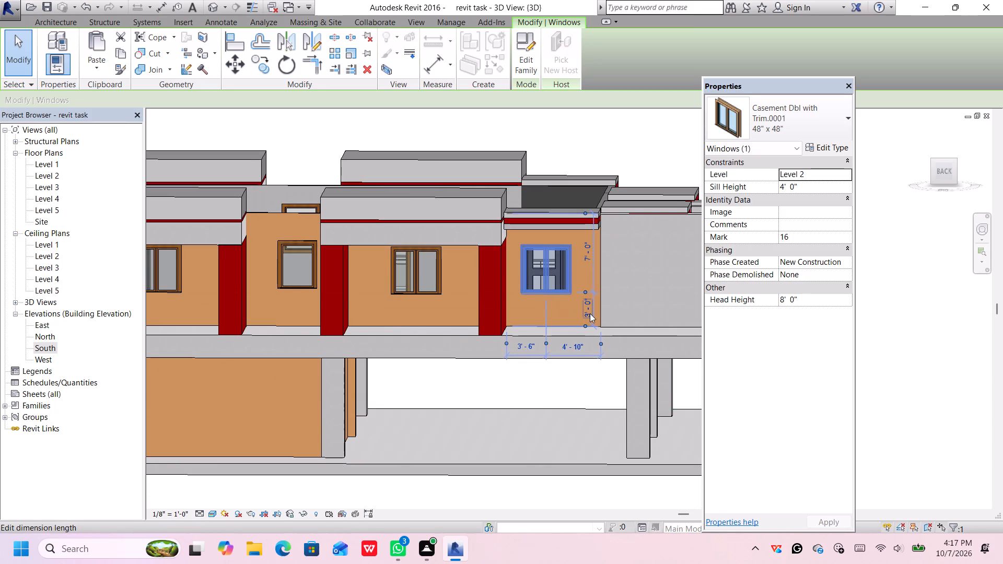
{"action": "middle_click_drag", "start_coordinate": [594, 413], "coordinate": [564, 363]}
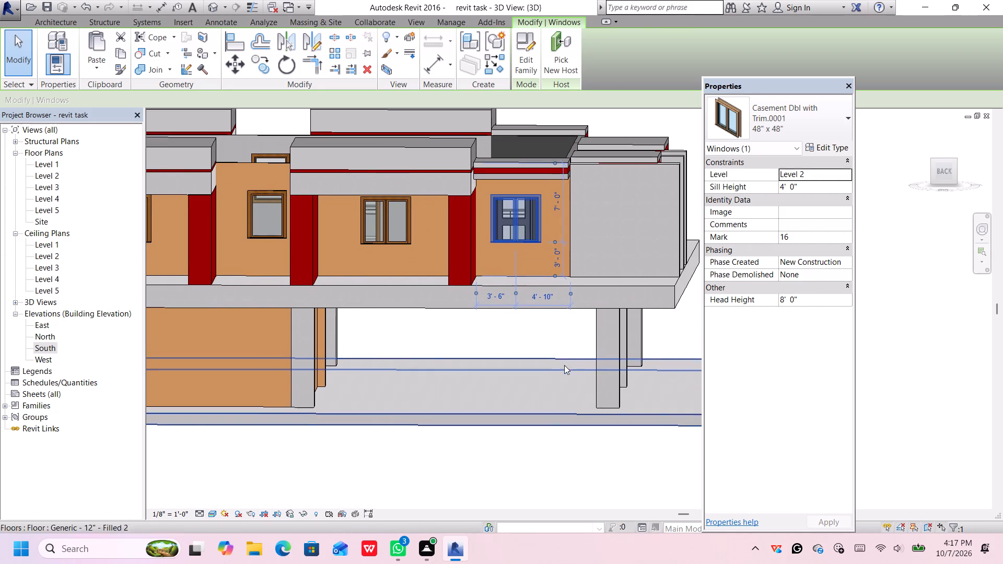
{"action": "left_click", "coordinate": [578, 450]}
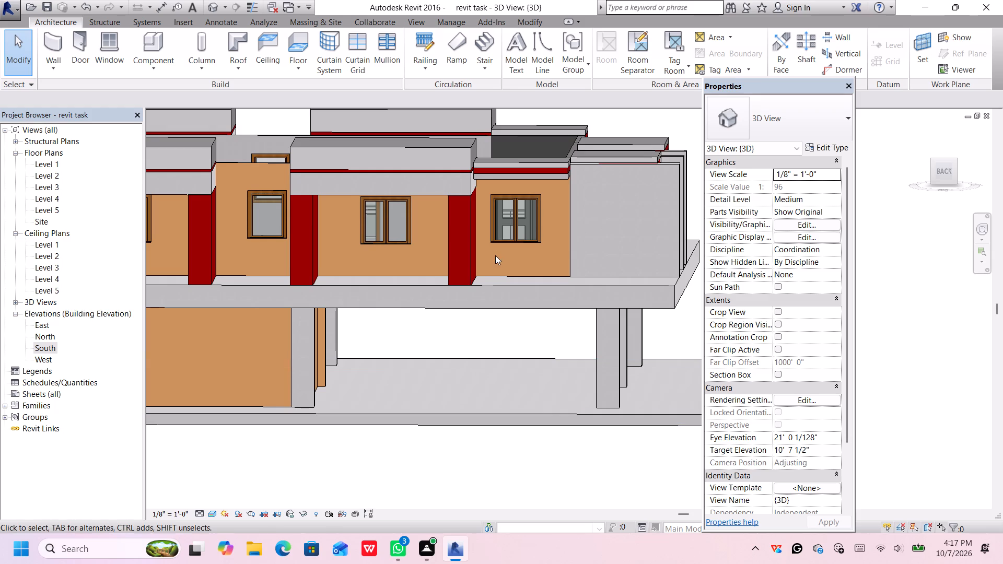
Begin a new railing path sketch with the Glass Panel - Bottom Fill type on the rear side of the building.
{"action": "middle_click_drag", "start_coordinate": [496, 258], "coordinate": [529, 283]}
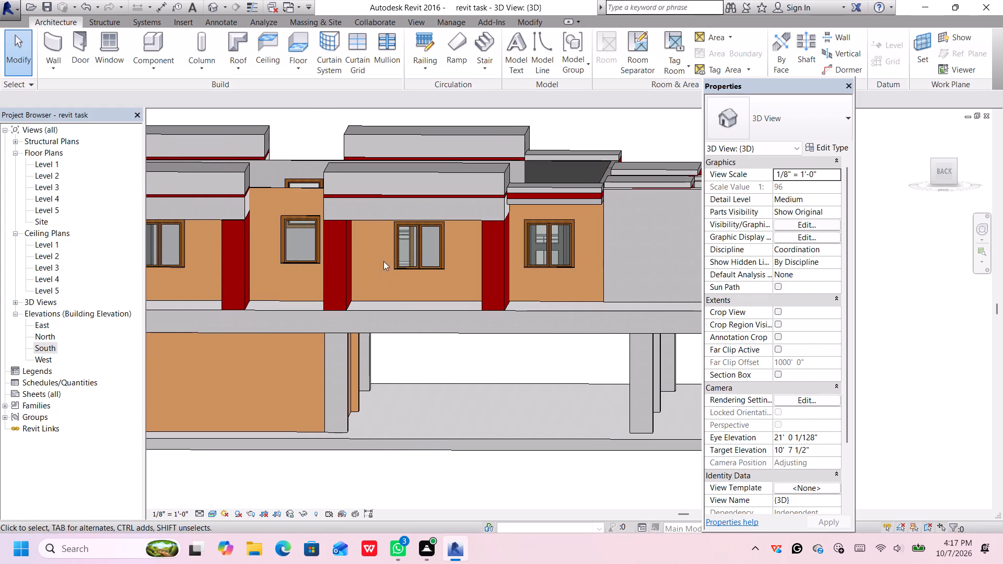
{"action": "left_click", "coordinate": [429, 46]}
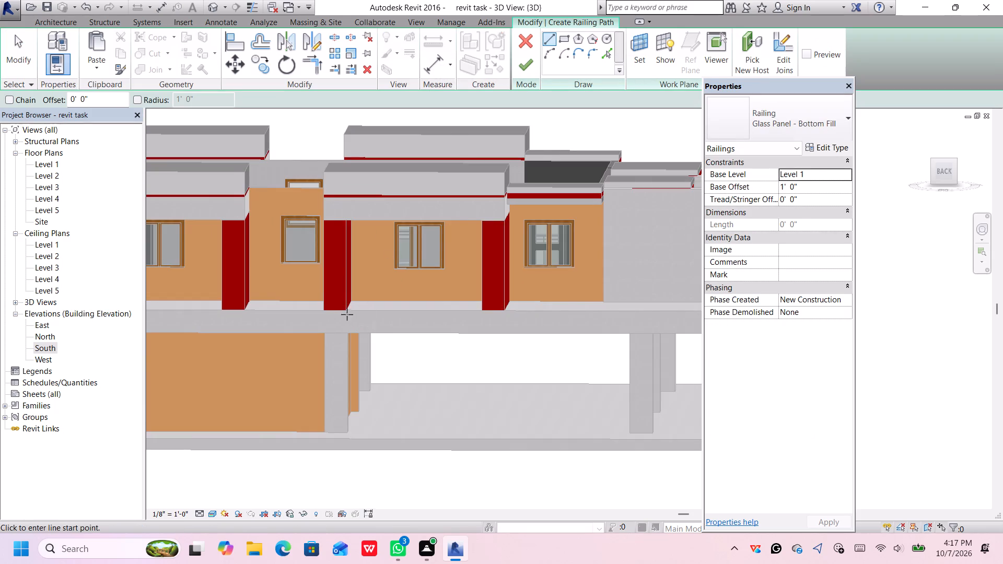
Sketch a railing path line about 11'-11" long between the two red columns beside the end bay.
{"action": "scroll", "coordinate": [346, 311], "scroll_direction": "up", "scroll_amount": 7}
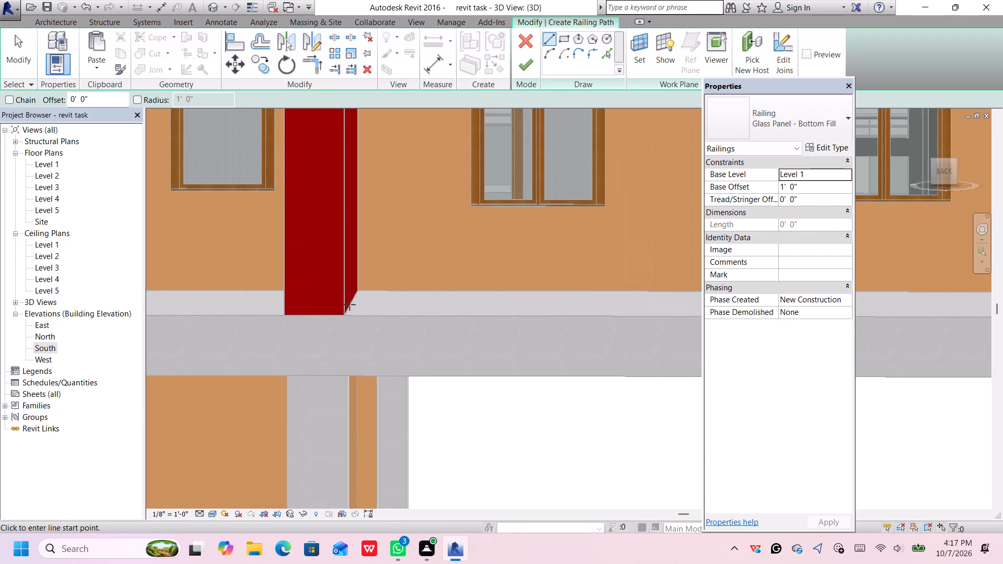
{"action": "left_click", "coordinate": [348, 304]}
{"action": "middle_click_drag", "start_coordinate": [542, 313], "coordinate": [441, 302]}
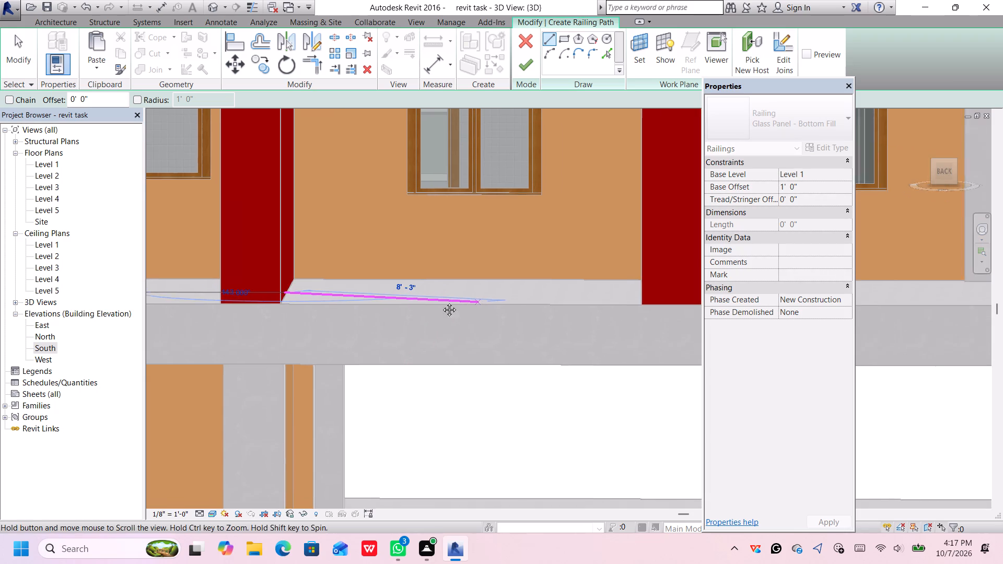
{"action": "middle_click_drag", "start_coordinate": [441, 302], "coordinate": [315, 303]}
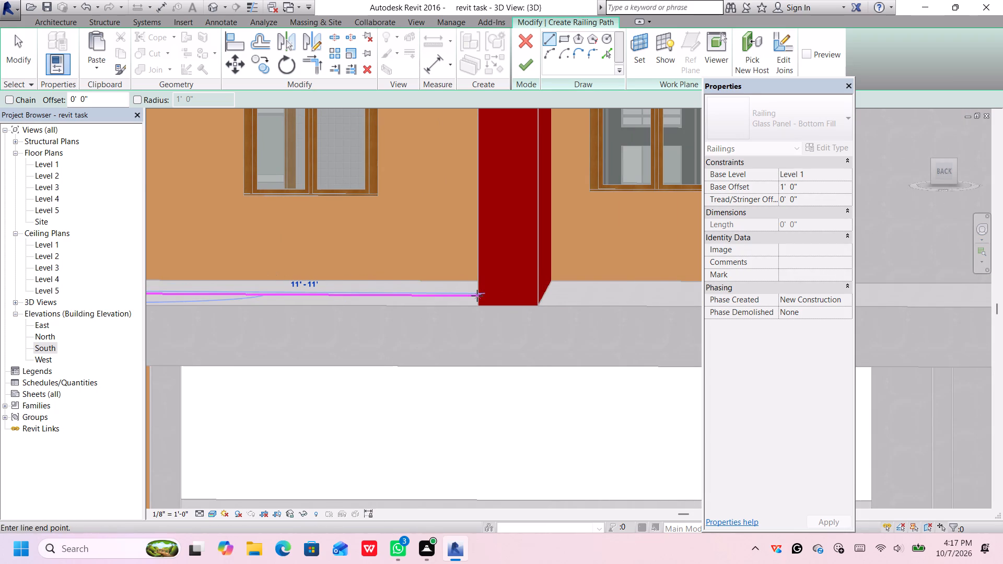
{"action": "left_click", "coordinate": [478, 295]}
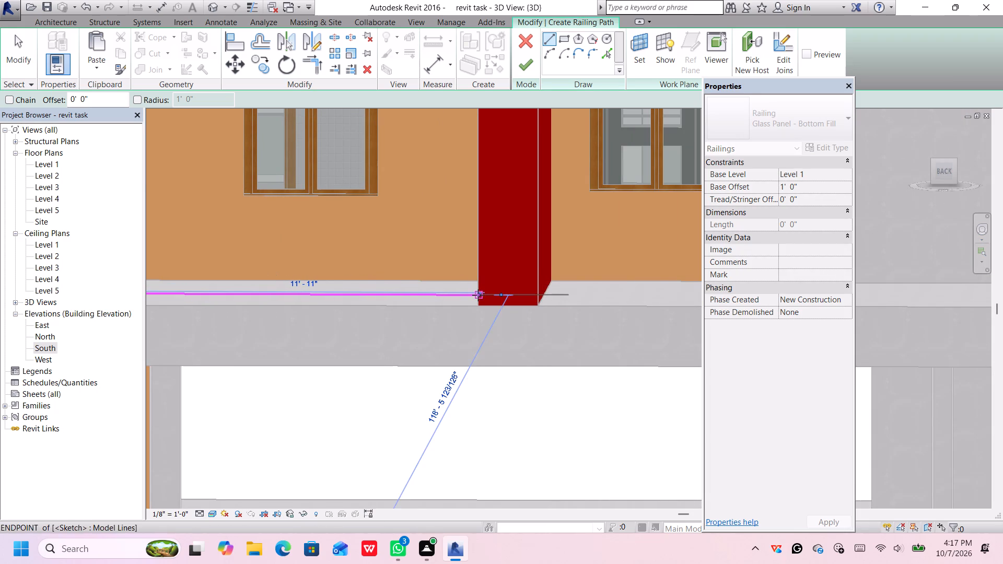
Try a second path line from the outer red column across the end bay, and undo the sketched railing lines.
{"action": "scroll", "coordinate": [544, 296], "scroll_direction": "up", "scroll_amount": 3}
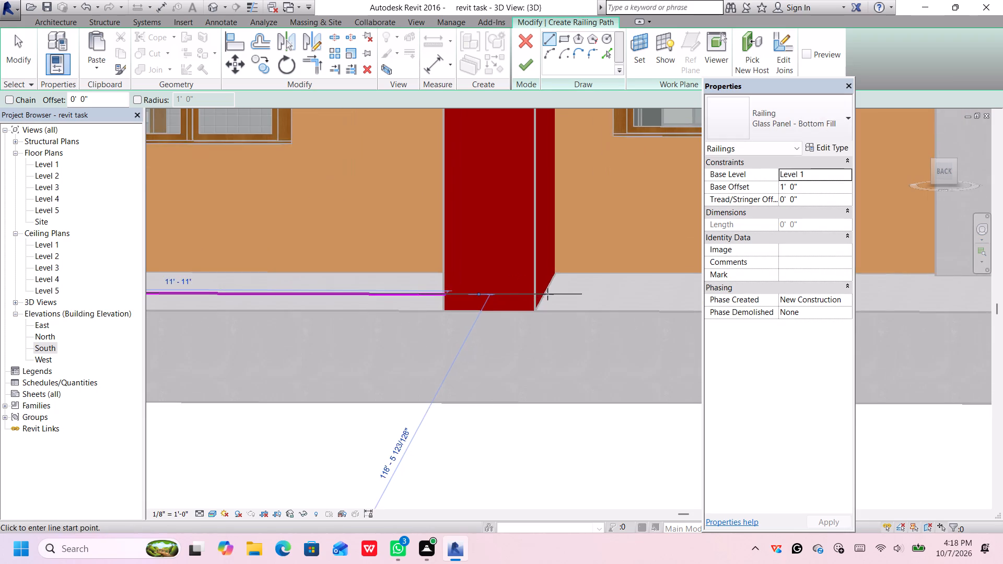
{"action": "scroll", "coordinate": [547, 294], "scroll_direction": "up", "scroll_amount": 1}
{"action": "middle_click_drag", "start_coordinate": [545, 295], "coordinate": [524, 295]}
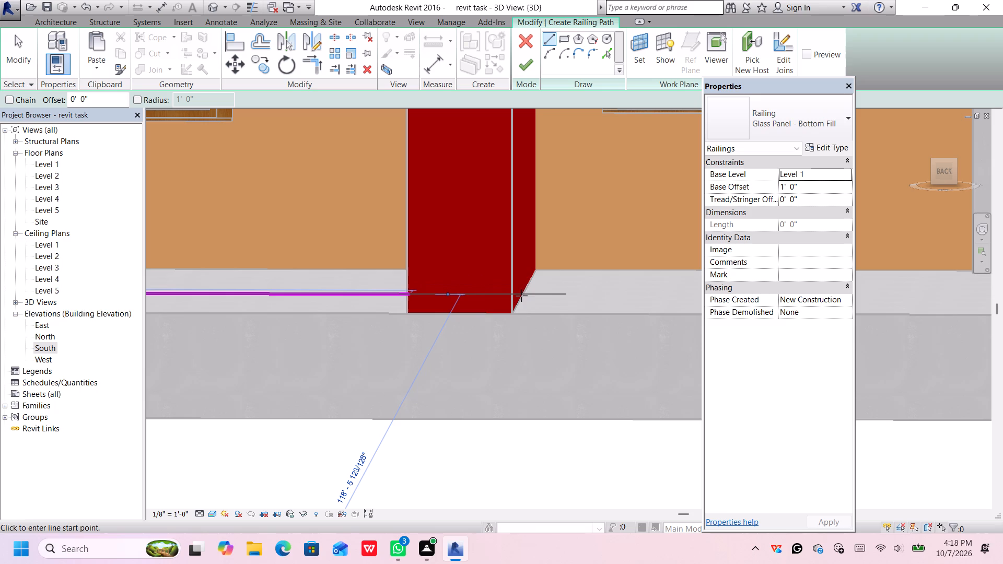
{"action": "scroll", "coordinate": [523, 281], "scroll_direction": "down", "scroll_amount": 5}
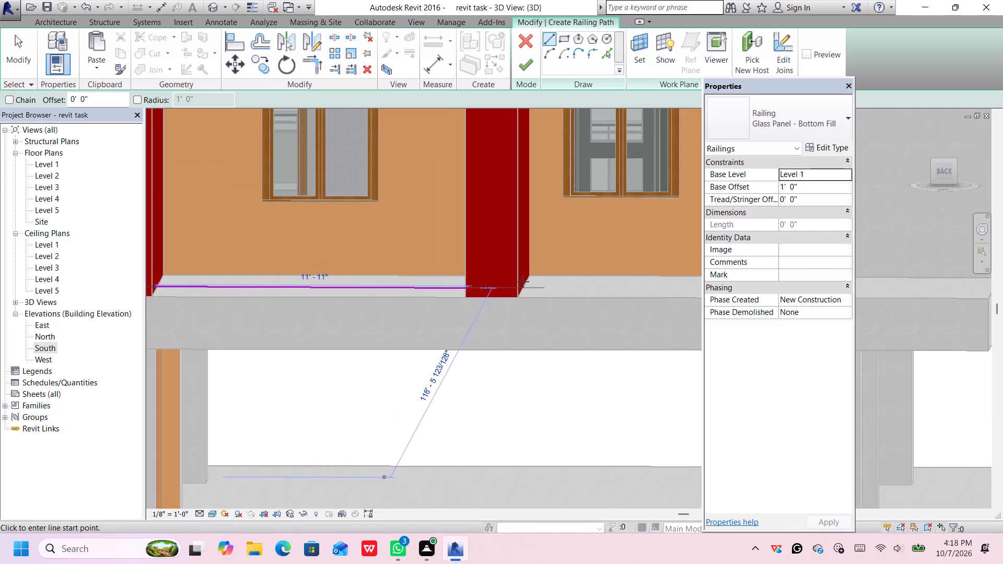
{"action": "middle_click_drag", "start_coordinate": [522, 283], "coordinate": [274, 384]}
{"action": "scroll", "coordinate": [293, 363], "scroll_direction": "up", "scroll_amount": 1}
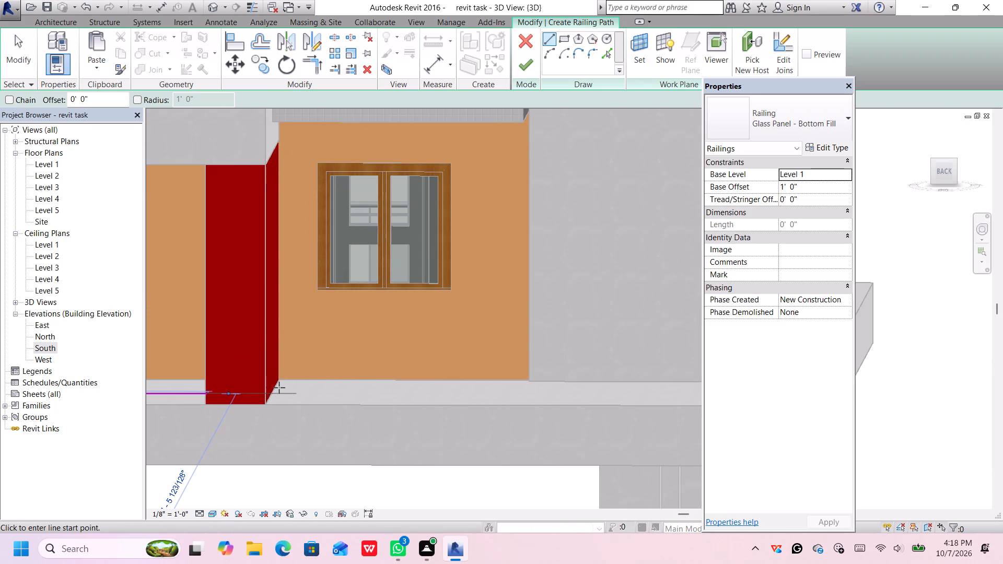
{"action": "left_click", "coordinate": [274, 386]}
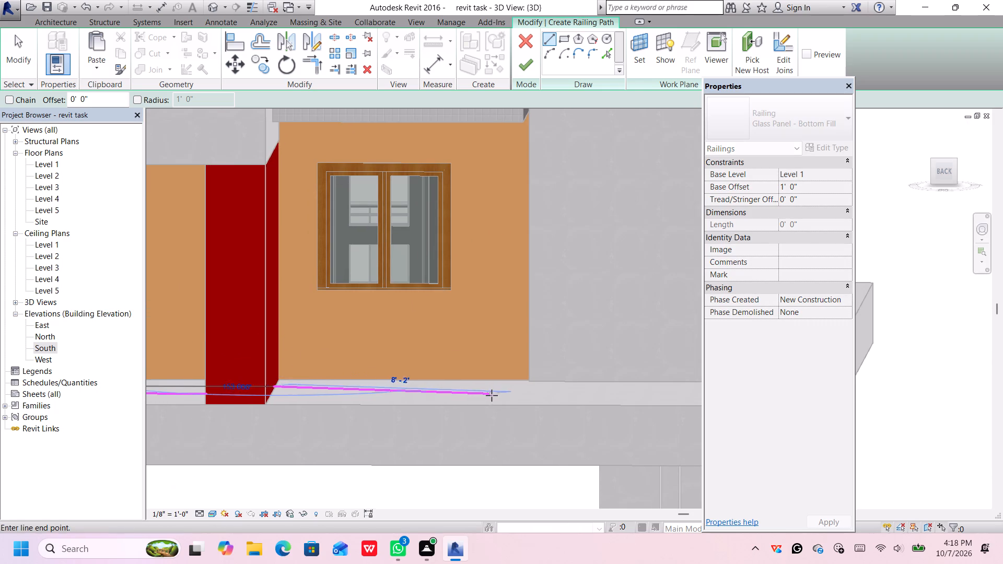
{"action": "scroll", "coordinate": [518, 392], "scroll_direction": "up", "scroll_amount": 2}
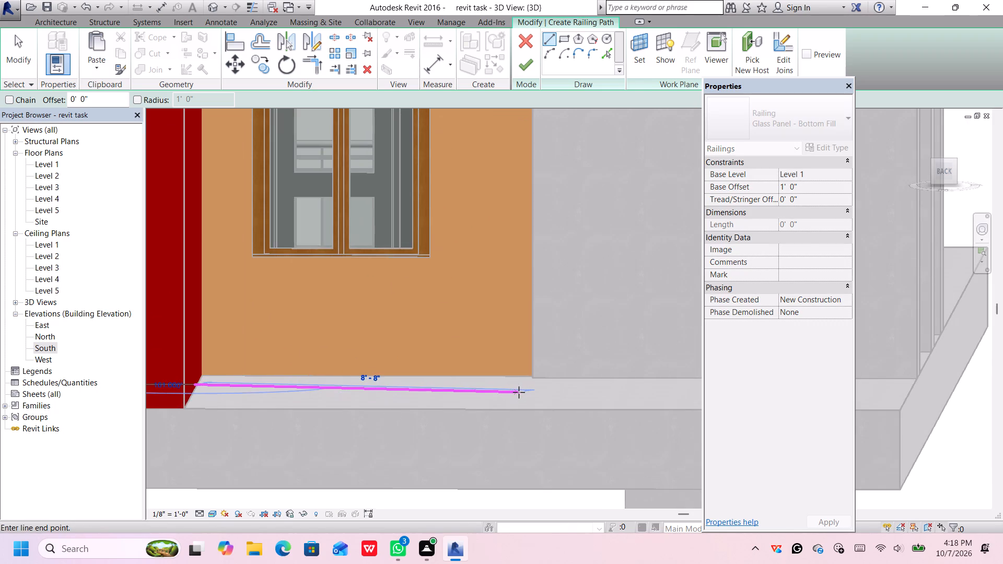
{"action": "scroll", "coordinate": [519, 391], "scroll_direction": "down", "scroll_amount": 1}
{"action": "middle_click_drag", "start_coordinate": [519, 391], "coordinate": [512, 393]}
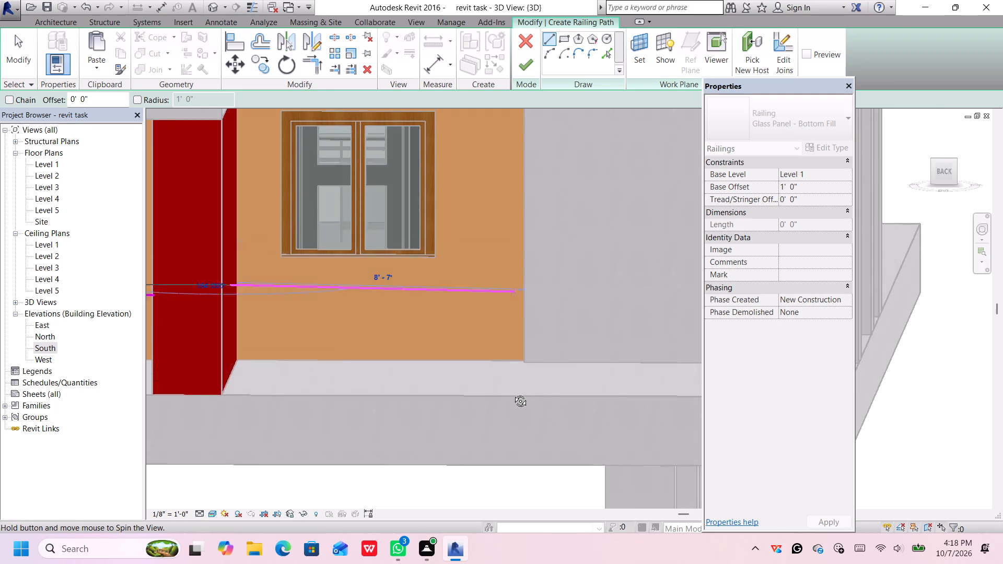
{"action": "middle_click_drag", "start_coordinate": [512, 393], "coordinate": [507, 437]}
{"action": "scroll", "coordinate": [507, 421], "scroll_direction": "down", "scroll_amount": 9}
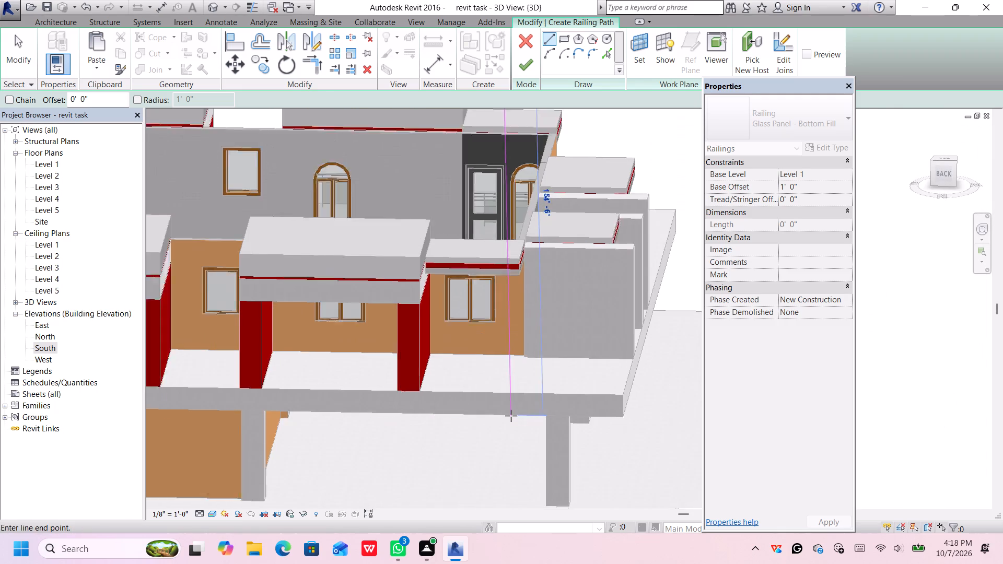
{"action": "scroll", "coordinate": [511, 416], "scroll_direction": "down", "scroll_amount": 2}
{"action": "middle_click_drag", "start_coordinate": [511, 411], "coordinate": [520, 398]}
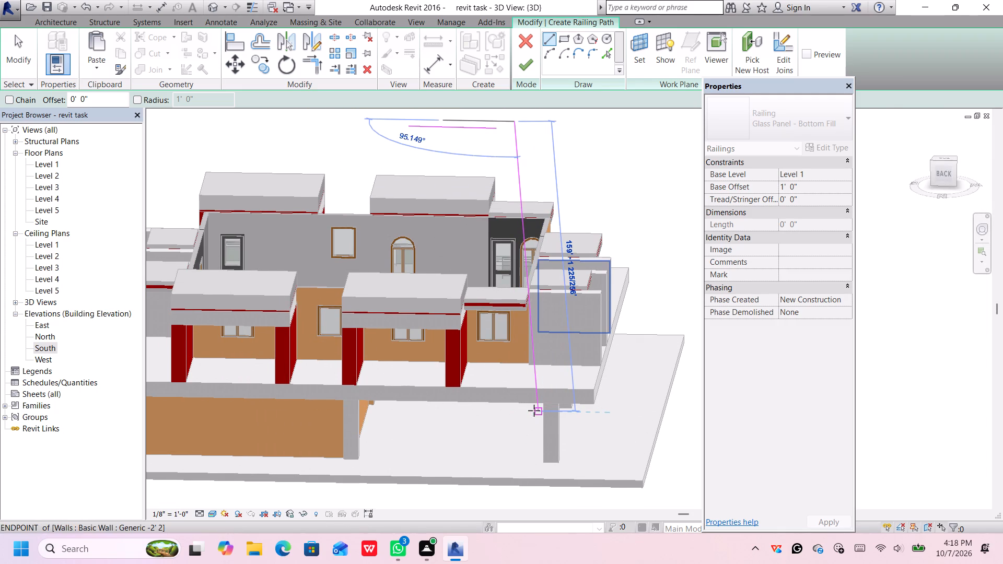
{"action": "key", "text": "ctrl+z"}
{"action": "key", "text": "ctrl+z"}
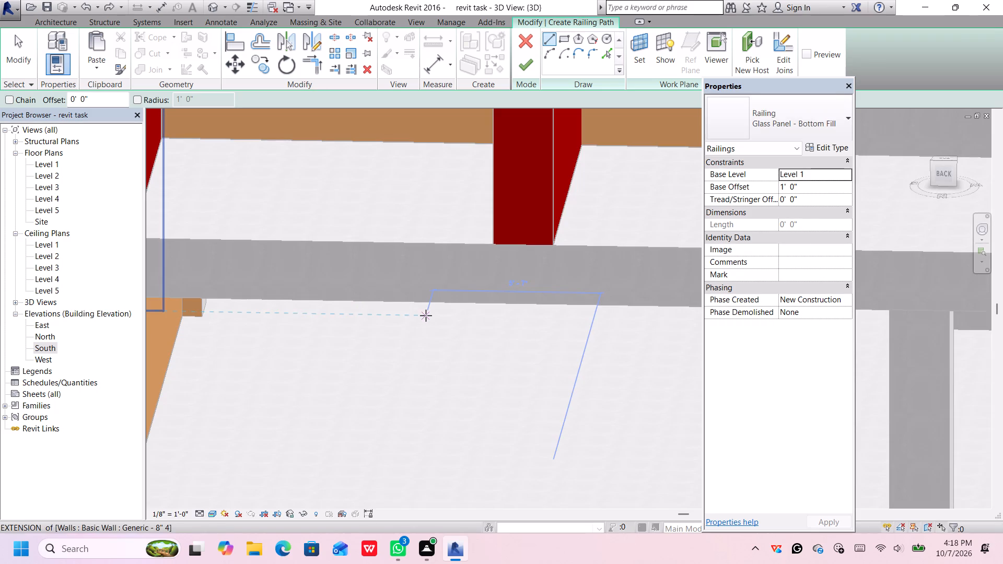
Sketch a horizontal railing path line about 11'-9" long between the two red columns beside the end bay, near the balcony edge.
{"action": "scroll", "coordinate": [426, 315], "scroll_direction": "down", "scroll_amount": 12, "text": "ctrl"}
{"action": "scroll", "coordinate": [426, 355], "scroll_direction": "down", "scroll_amount": 7}
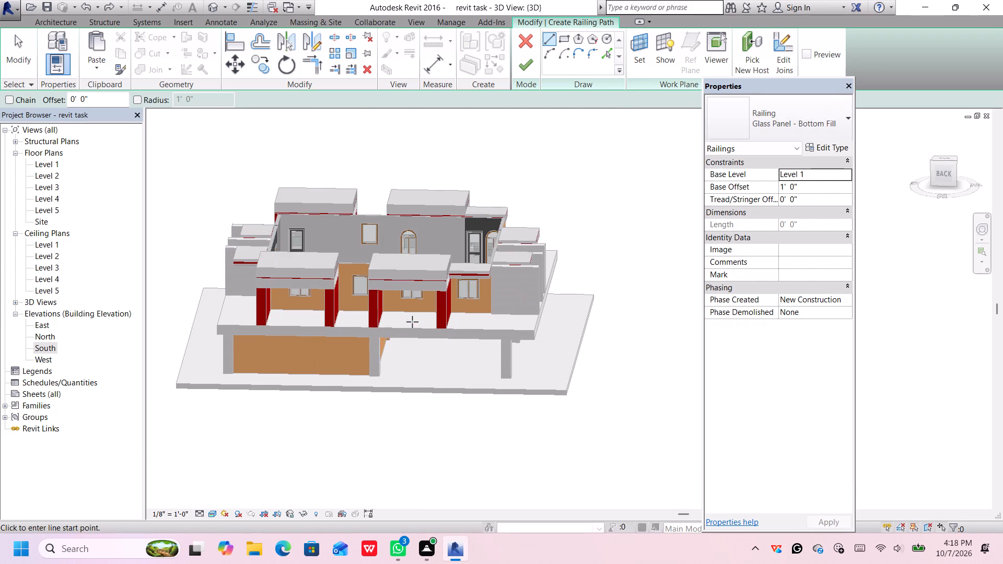
{"action": "scroll", "coordinate": [405, 325], "scroll_direction": "up", "scroll_amount": 8}
{"action": "scroll", "coordinate": [359, 316], "scroll_direction": "up", "scroll_amount": 4}
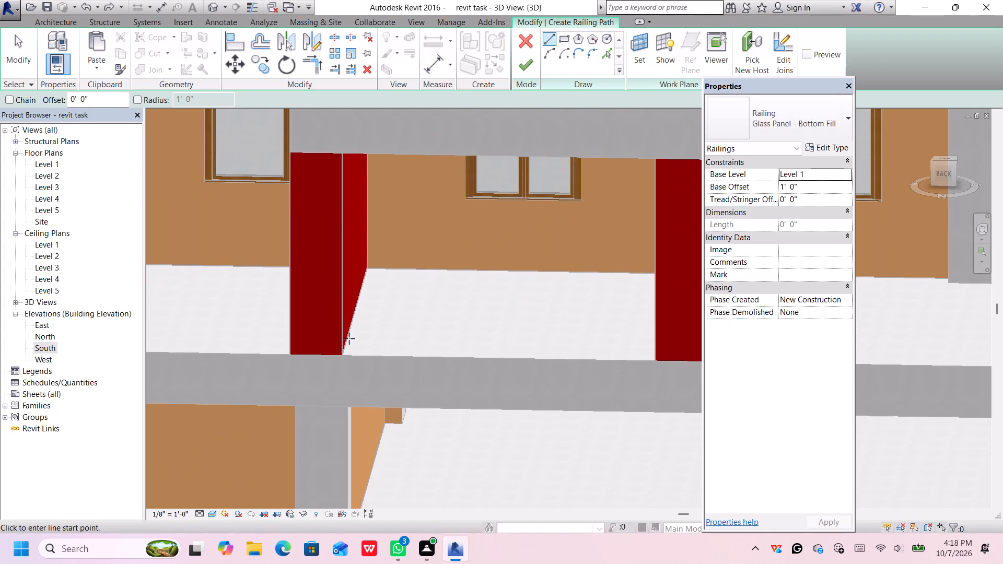
{"action": "left_click", "coordinate": [349, 338]}
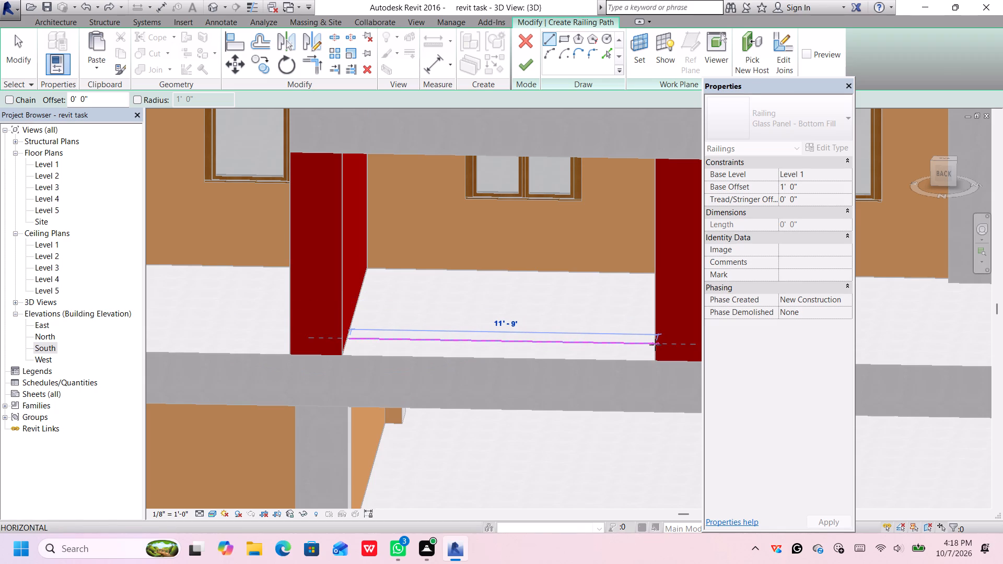
{"action": "left_click", "coordinate": [655, 345]}
Sketch an L-shaped railing path from the outer red column, about 8'-0" across the end bay and about 6'-6" back to the wall.
{"action": "scroll", "coordinate": [627, 362], "scroll_direction": "down", "scroll_amount": 4}
{"action": "middle_click_drag", "start_coordinate": [622, 362], "coordinate": [370, 381]}
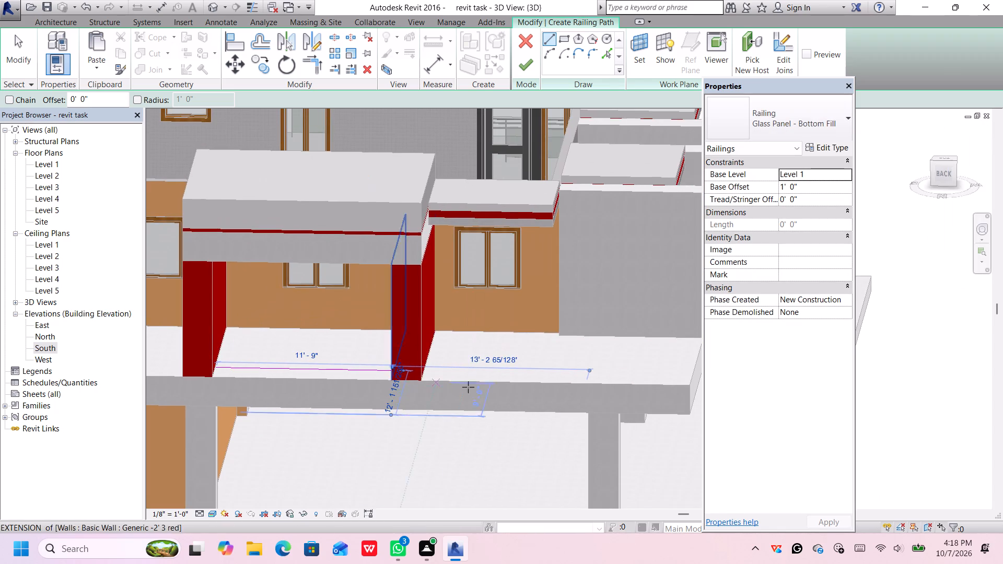
{"action": "scroll", "coordinate": [472, 381], "scroll_direction": "up", "scroll_amount": 5}
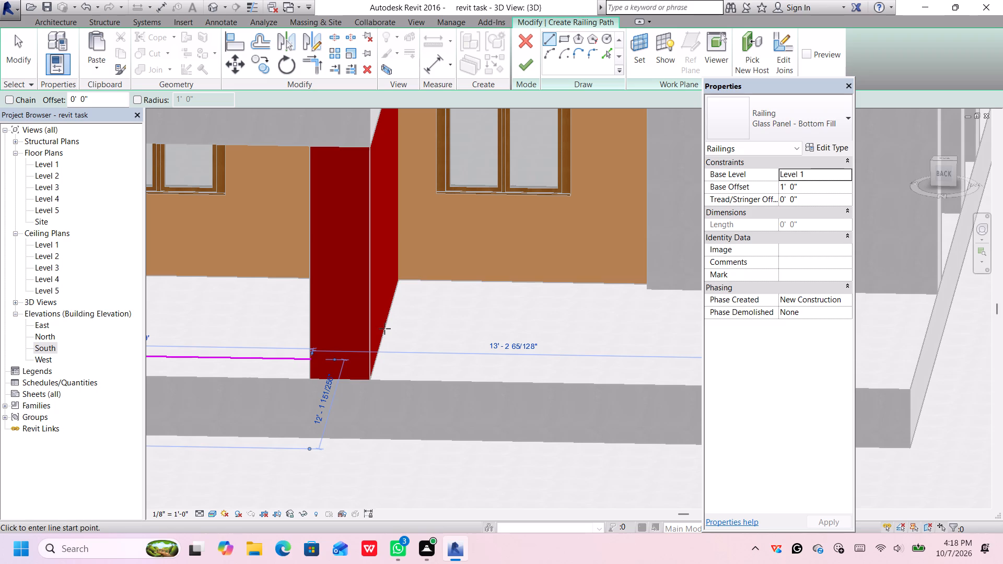
{"action": "left_click", "coordinate": [384, 328]}
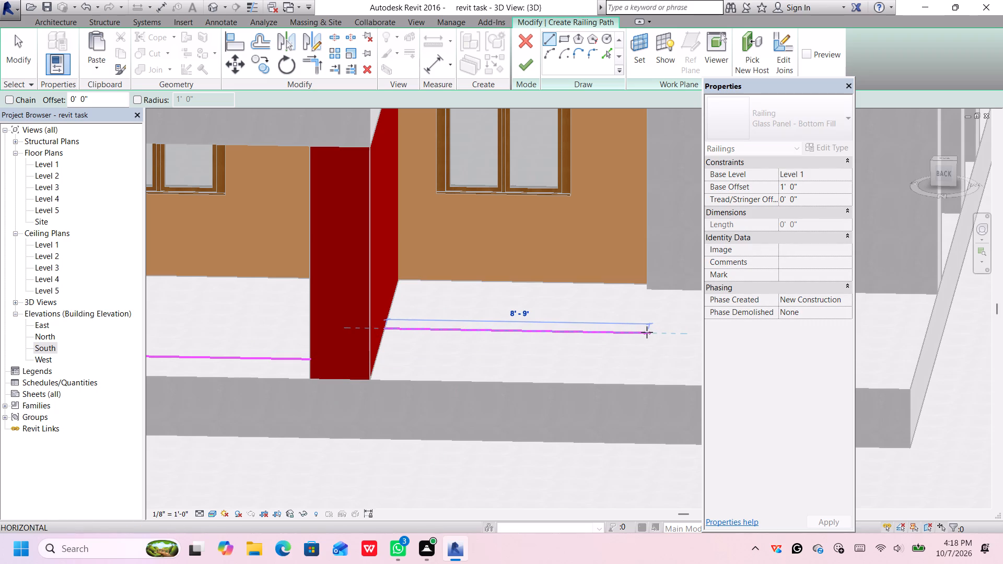
{"action": "scroll", "coordinate": [647, 331], "scroll_direction": "down", "scroll_amount": 2}
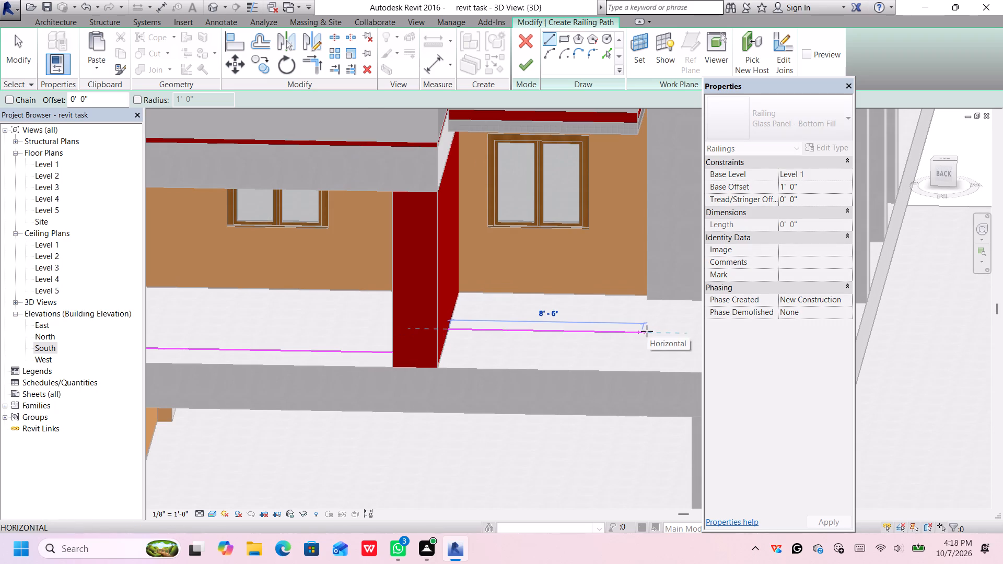
{"action": "left_click", "coordinate": [634, 331]}
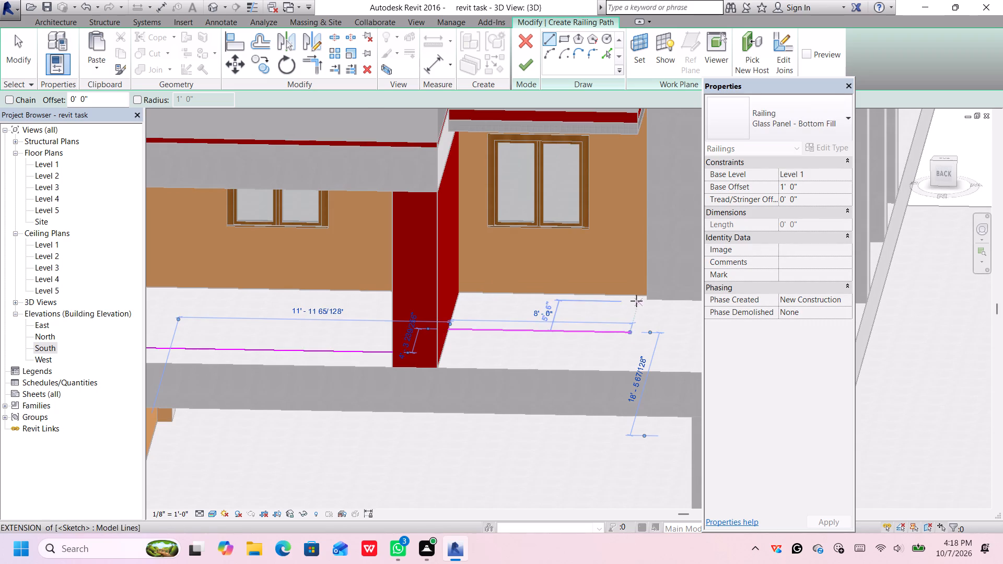
{"action": "left_click", "coordinate": [627, 332]}
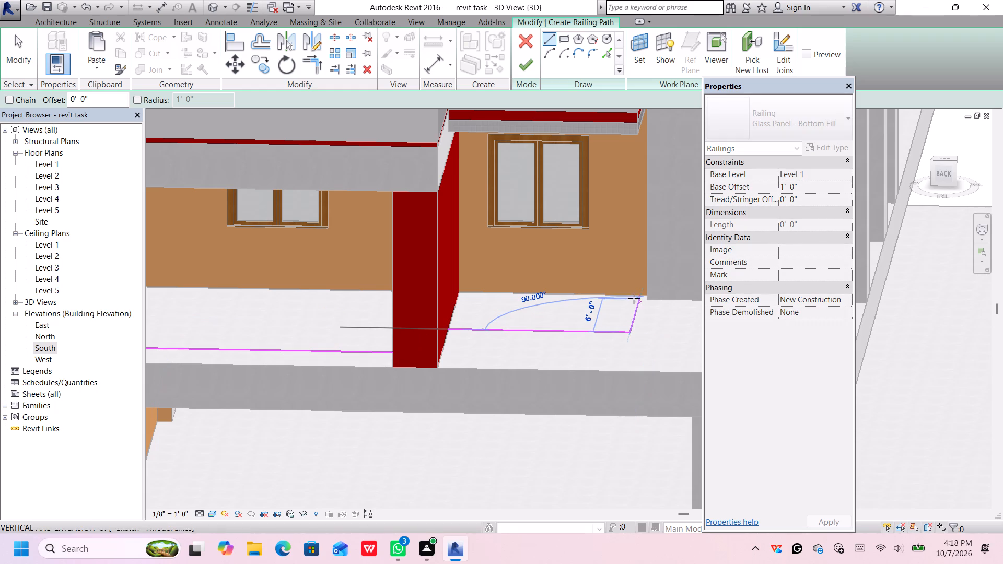
{"action": "left_click", "coordinate": [639, 296]}
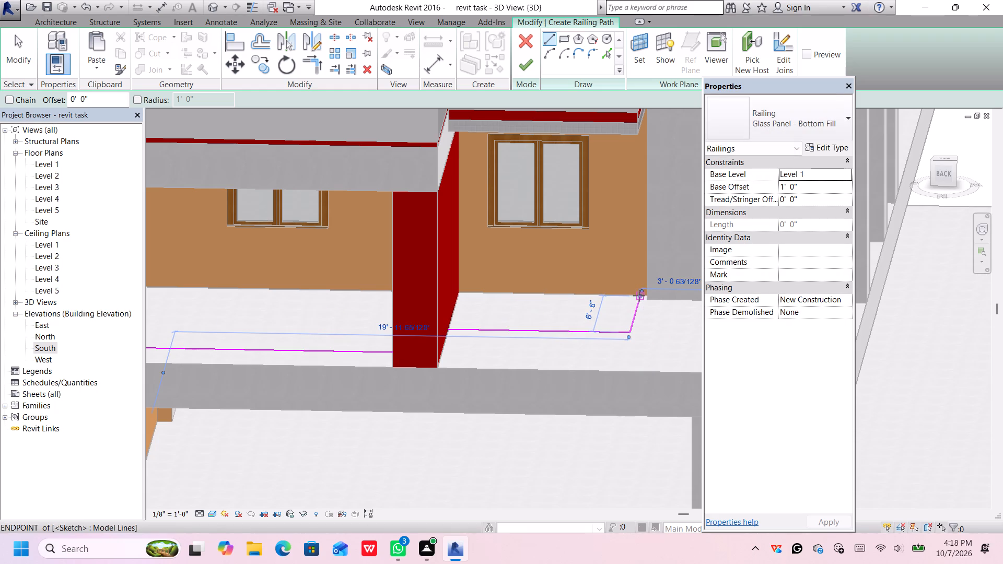
Sketch a railing path line about 11'-6" long between the two red columns of the other roofed bay, near the balcony edge.
{"action": "scroll", "coordinate": [477, 347], "scroll_direction": "down", "scroll_amount": 3}
{"action": "middle_click_drag", "start_coordinate": [458, 351], "coordinate": [751, 357]}
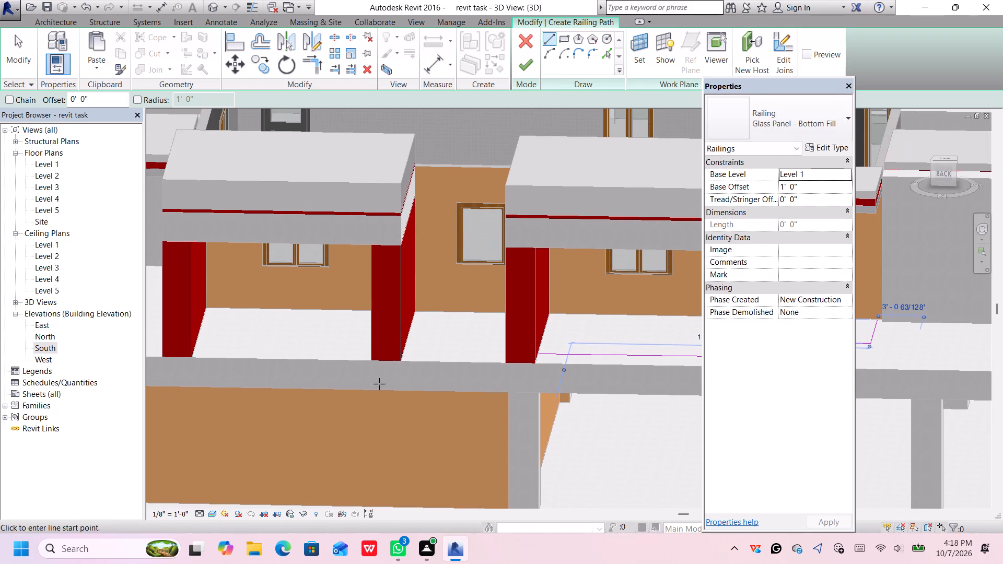
{"action": "middle_click_drag", "start_coordinate": [379, 384], "coordinate": [528, 383]}
{"action": "scroll", "coordinate": [394, 349], "scroll_direction": "up", "scroll_amount": 3}
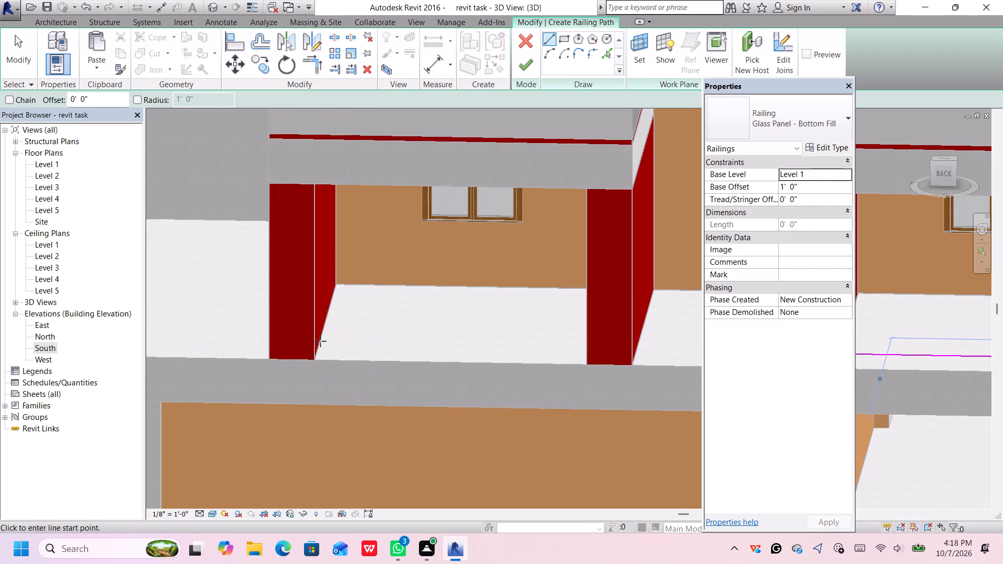
{"action": "left_click", "coordinate": [314, 345]}
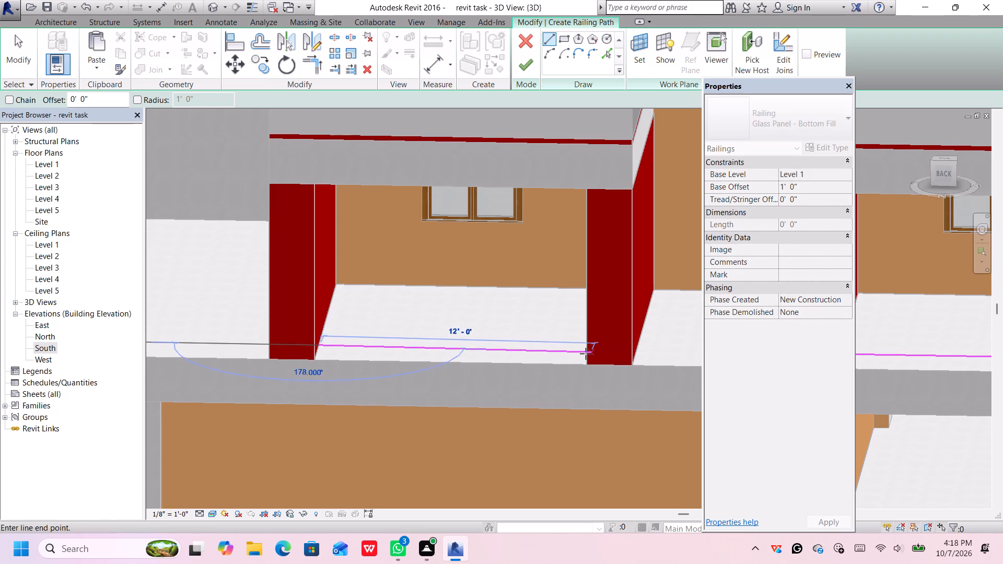
{"action": "left_click", "coordinate": [586, 348]}
{"action": "scroll", "coordinate": [365, 361], "scroll_direction": "down", "scroll_amount": 3}
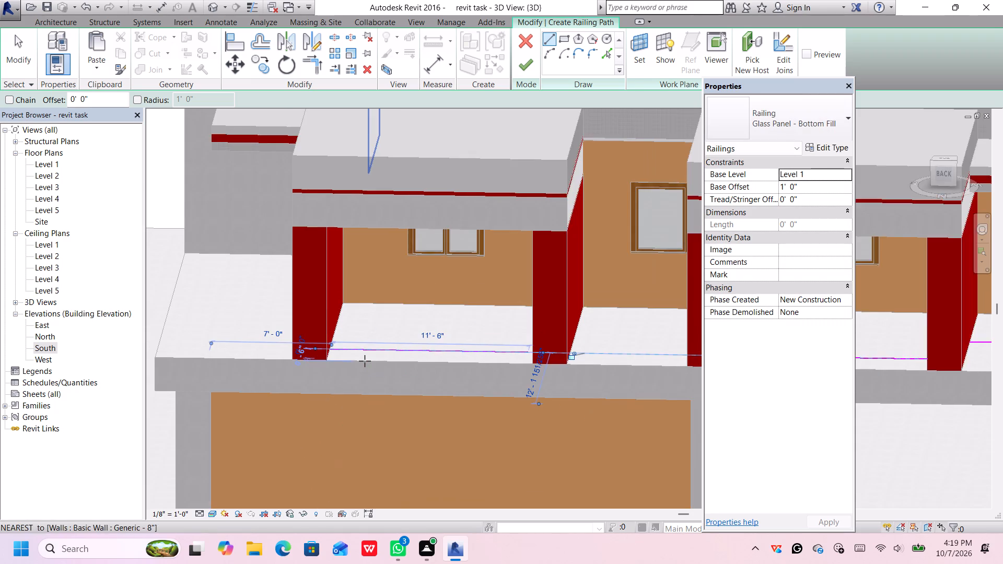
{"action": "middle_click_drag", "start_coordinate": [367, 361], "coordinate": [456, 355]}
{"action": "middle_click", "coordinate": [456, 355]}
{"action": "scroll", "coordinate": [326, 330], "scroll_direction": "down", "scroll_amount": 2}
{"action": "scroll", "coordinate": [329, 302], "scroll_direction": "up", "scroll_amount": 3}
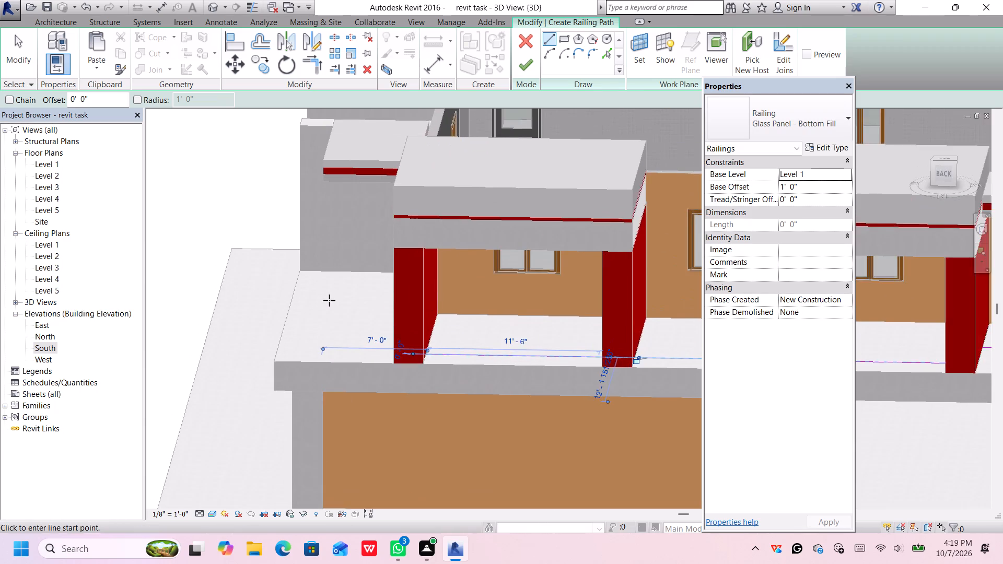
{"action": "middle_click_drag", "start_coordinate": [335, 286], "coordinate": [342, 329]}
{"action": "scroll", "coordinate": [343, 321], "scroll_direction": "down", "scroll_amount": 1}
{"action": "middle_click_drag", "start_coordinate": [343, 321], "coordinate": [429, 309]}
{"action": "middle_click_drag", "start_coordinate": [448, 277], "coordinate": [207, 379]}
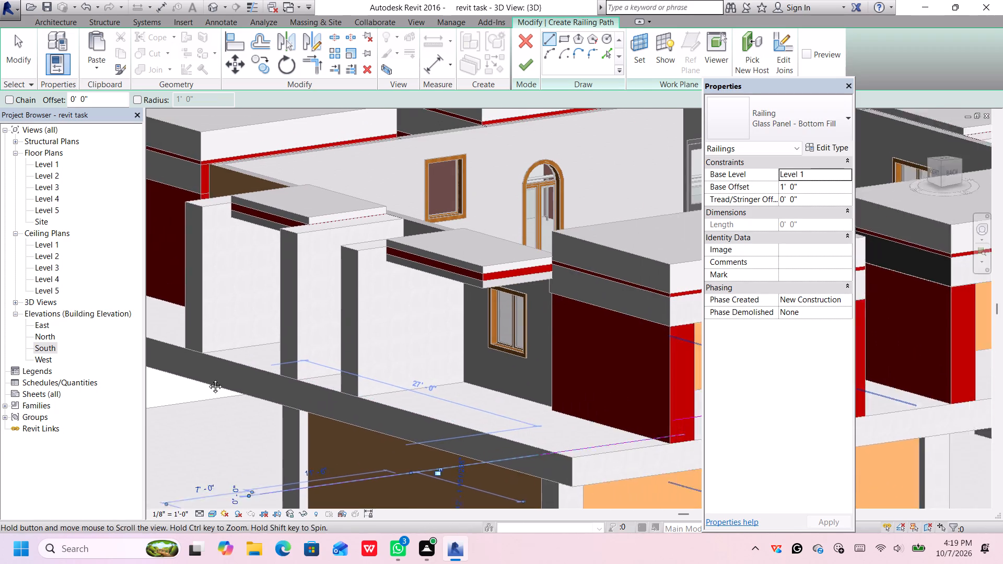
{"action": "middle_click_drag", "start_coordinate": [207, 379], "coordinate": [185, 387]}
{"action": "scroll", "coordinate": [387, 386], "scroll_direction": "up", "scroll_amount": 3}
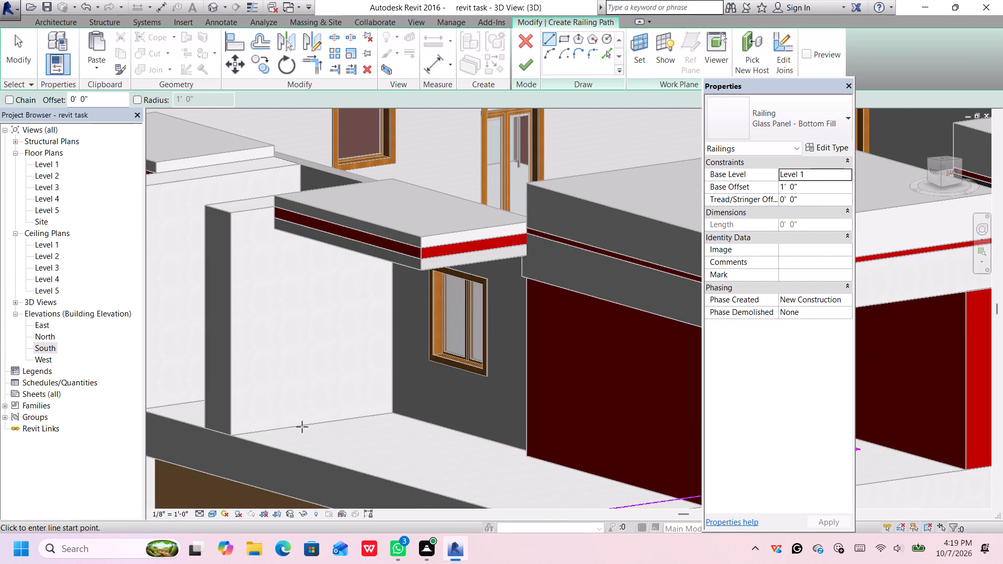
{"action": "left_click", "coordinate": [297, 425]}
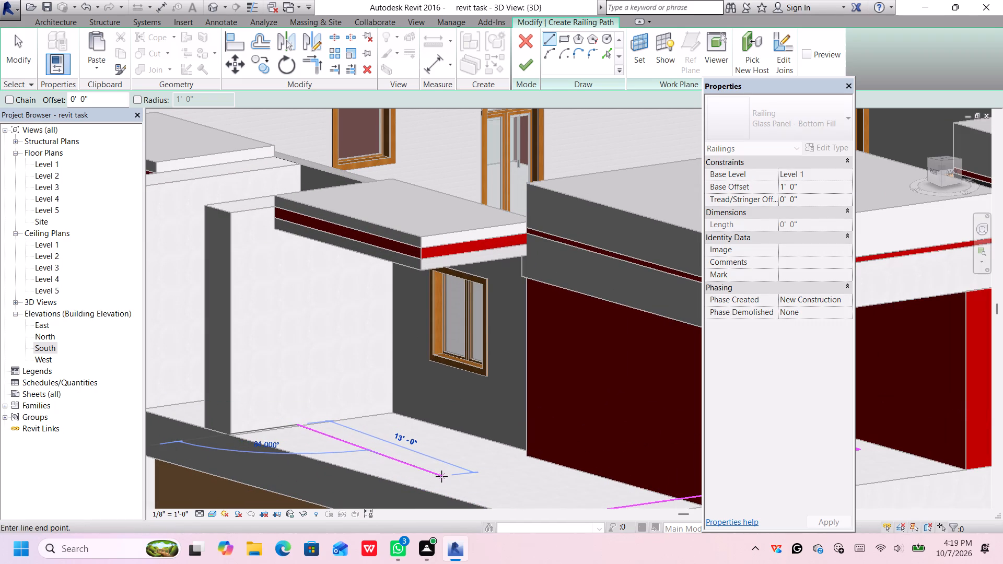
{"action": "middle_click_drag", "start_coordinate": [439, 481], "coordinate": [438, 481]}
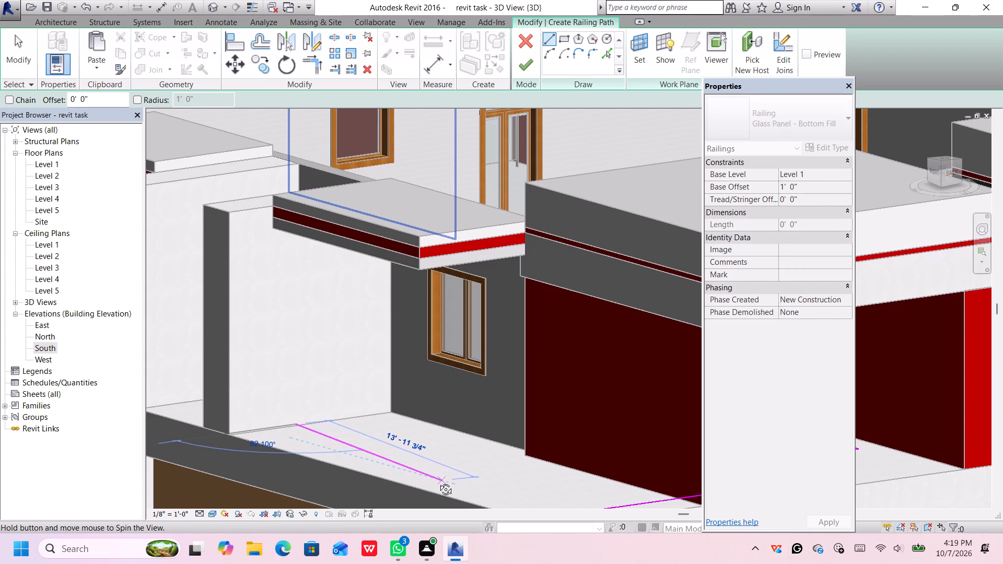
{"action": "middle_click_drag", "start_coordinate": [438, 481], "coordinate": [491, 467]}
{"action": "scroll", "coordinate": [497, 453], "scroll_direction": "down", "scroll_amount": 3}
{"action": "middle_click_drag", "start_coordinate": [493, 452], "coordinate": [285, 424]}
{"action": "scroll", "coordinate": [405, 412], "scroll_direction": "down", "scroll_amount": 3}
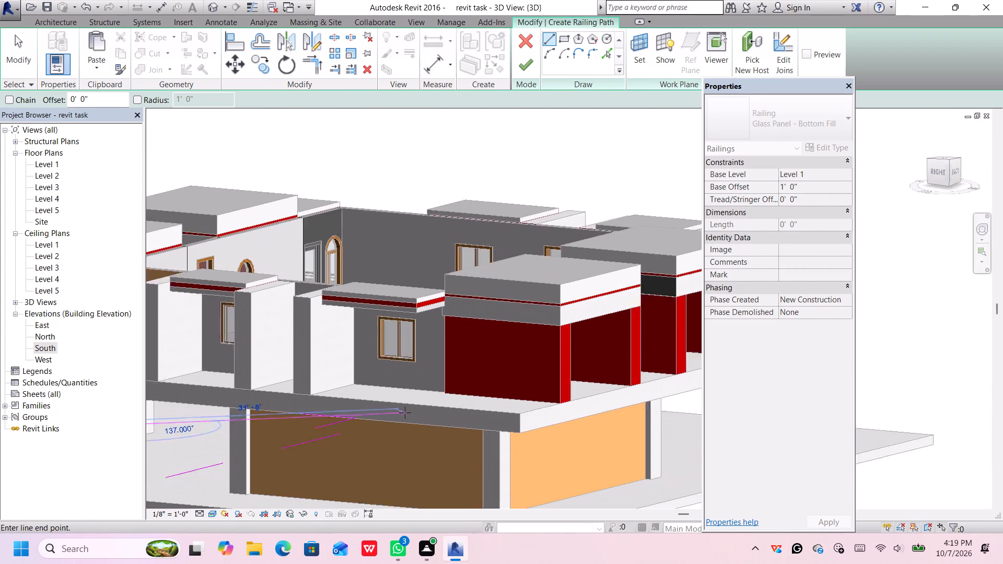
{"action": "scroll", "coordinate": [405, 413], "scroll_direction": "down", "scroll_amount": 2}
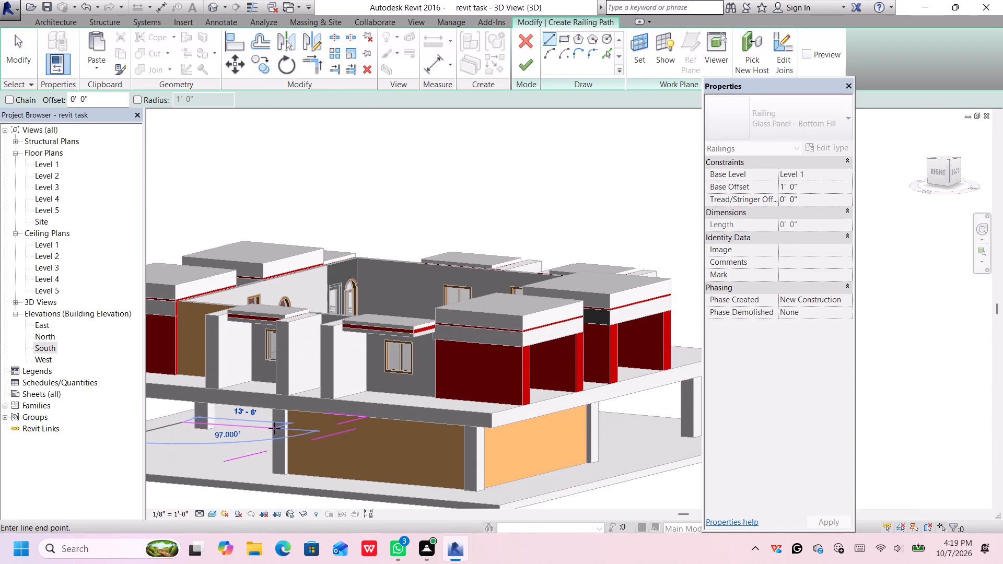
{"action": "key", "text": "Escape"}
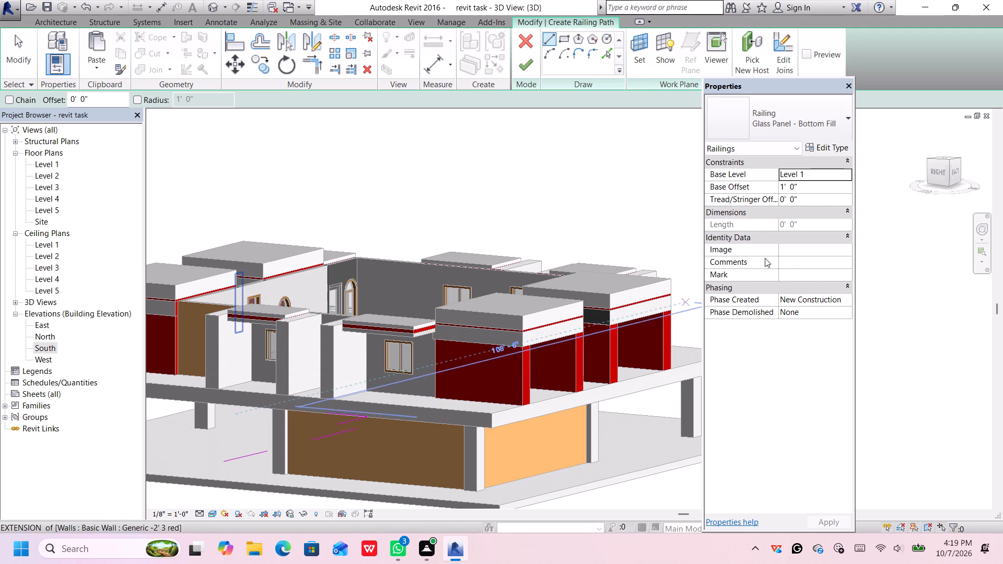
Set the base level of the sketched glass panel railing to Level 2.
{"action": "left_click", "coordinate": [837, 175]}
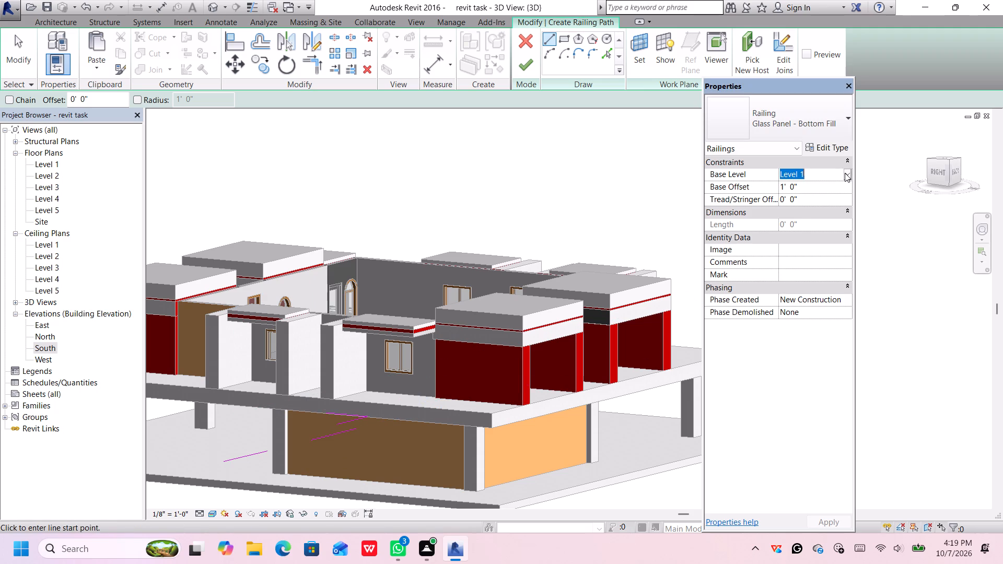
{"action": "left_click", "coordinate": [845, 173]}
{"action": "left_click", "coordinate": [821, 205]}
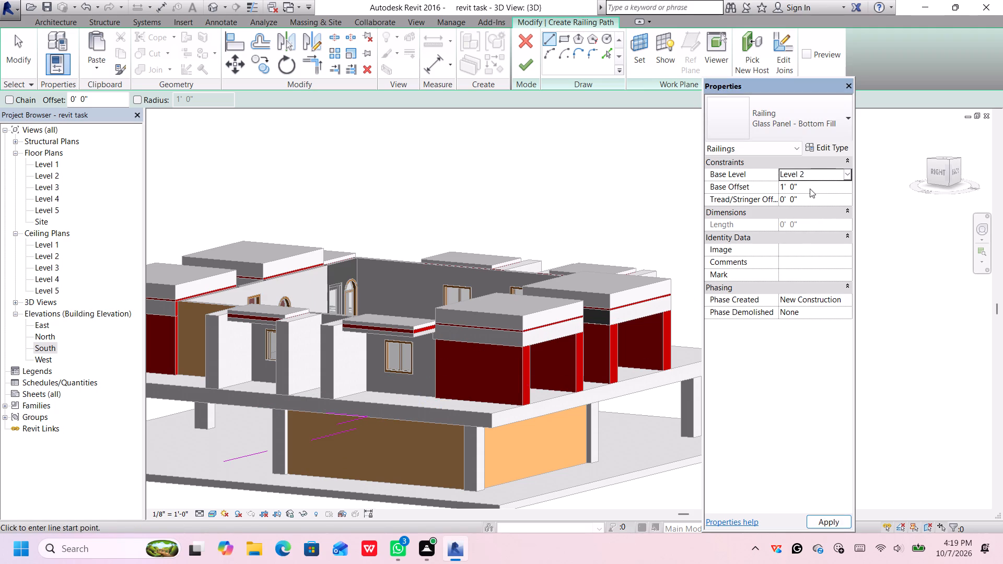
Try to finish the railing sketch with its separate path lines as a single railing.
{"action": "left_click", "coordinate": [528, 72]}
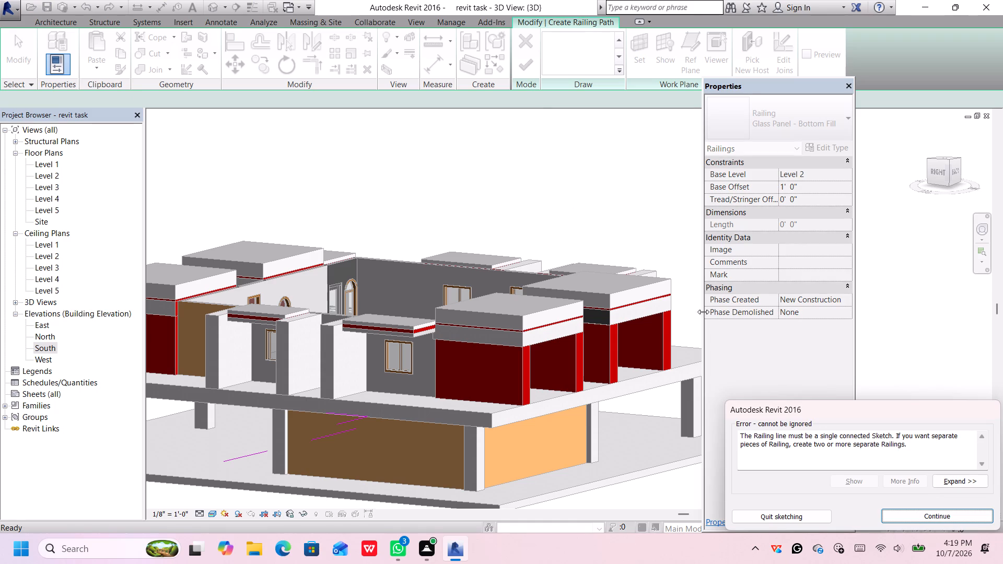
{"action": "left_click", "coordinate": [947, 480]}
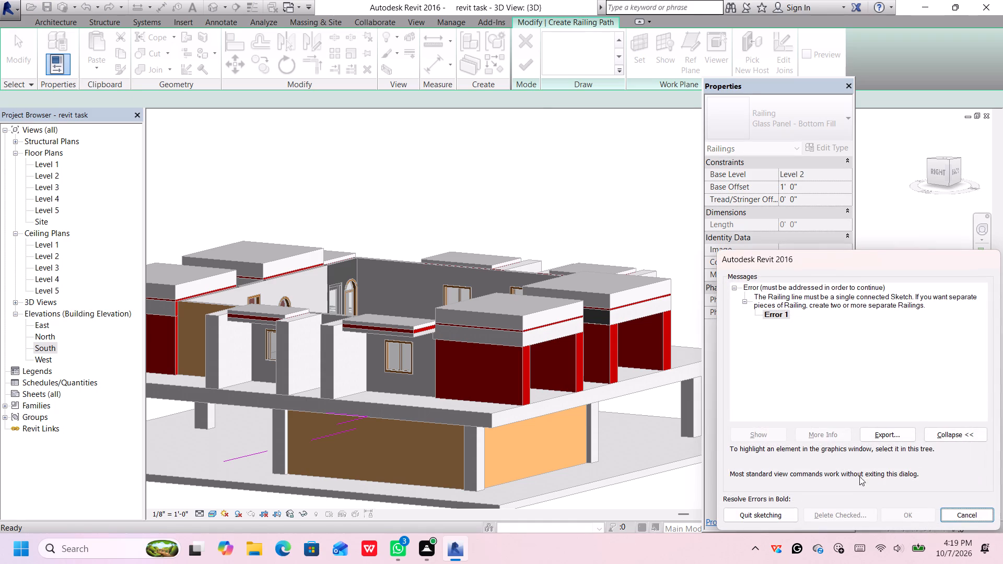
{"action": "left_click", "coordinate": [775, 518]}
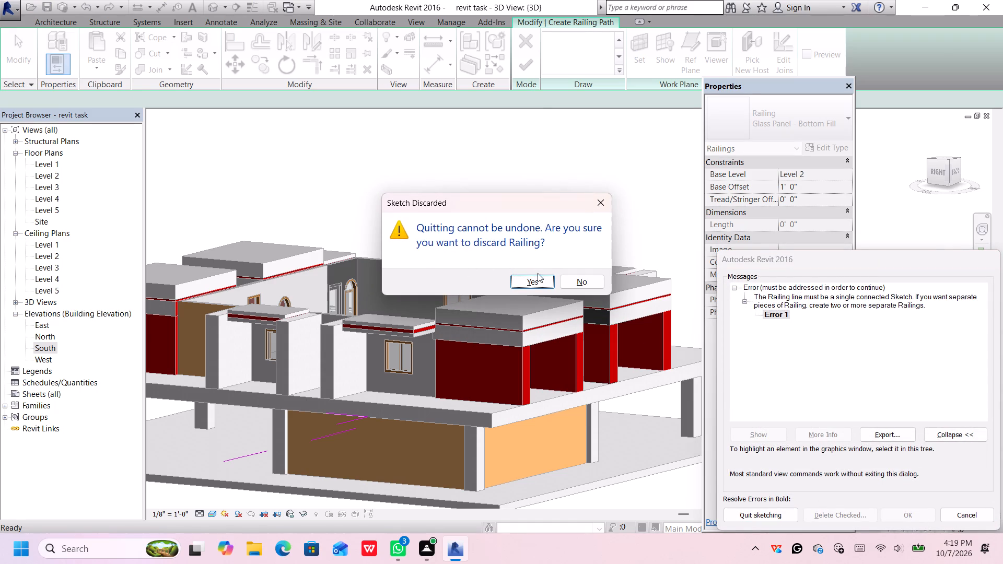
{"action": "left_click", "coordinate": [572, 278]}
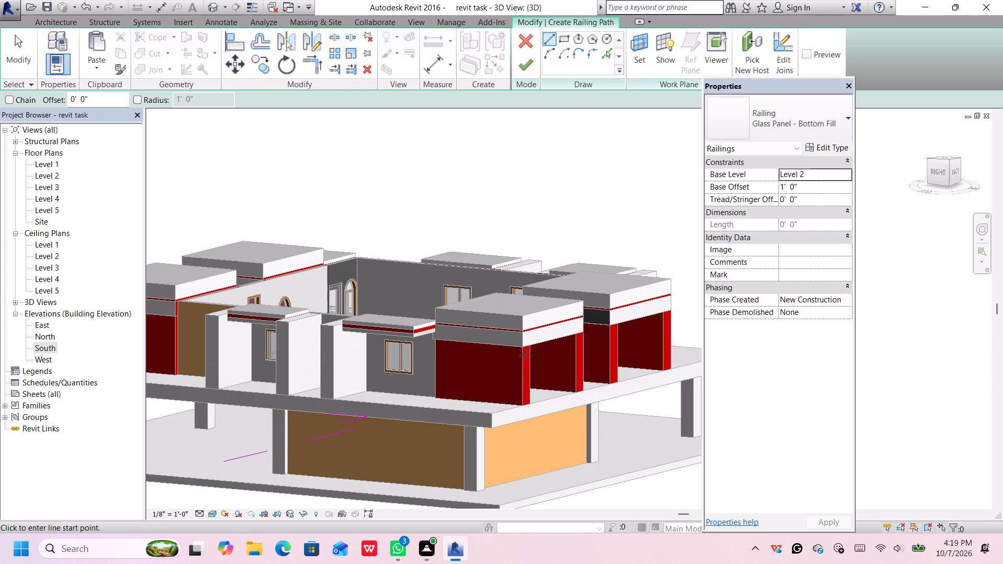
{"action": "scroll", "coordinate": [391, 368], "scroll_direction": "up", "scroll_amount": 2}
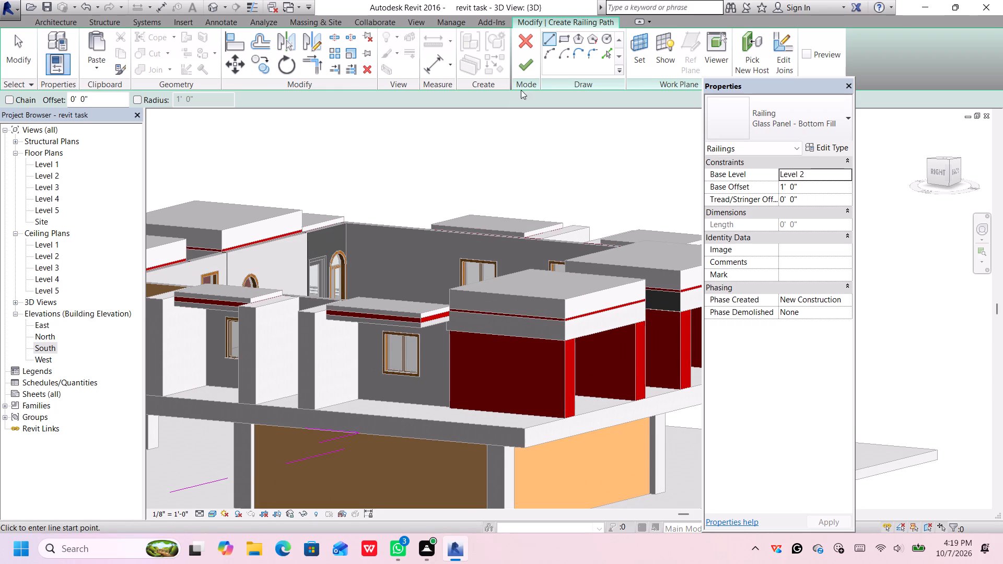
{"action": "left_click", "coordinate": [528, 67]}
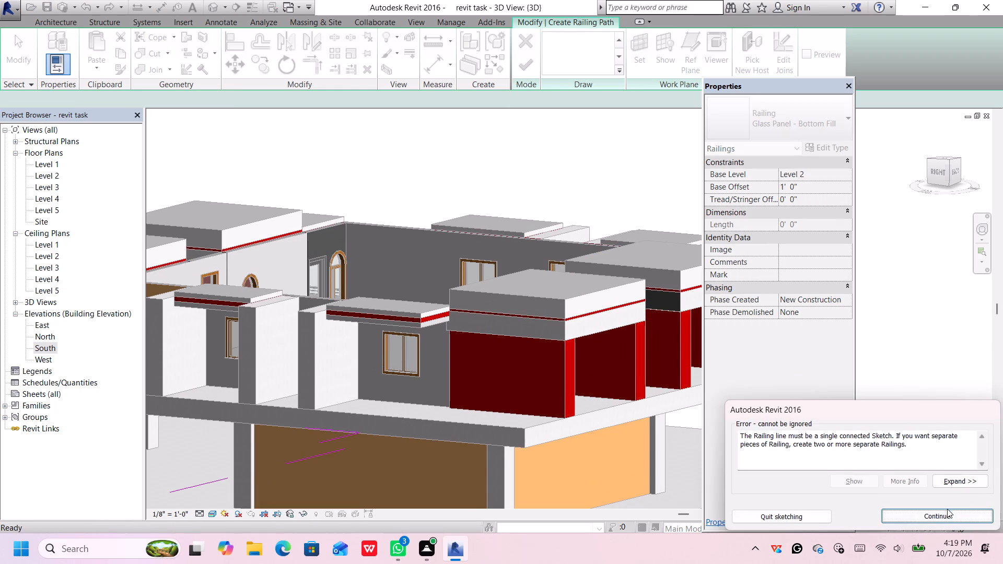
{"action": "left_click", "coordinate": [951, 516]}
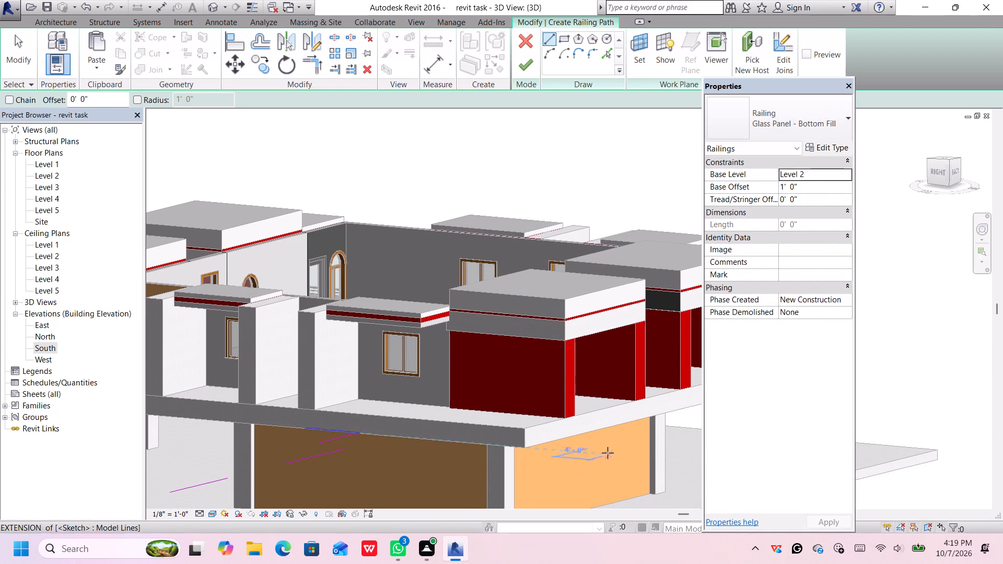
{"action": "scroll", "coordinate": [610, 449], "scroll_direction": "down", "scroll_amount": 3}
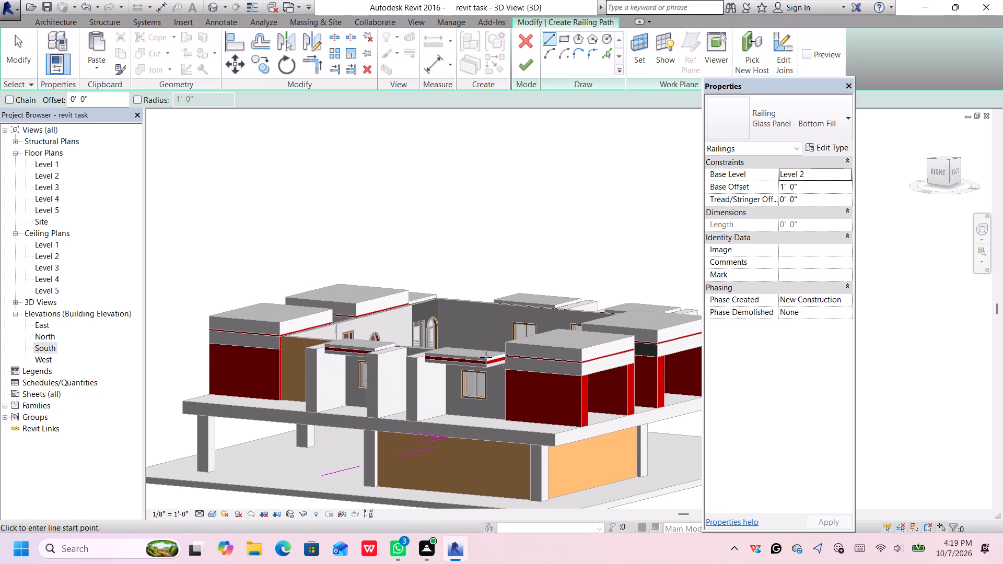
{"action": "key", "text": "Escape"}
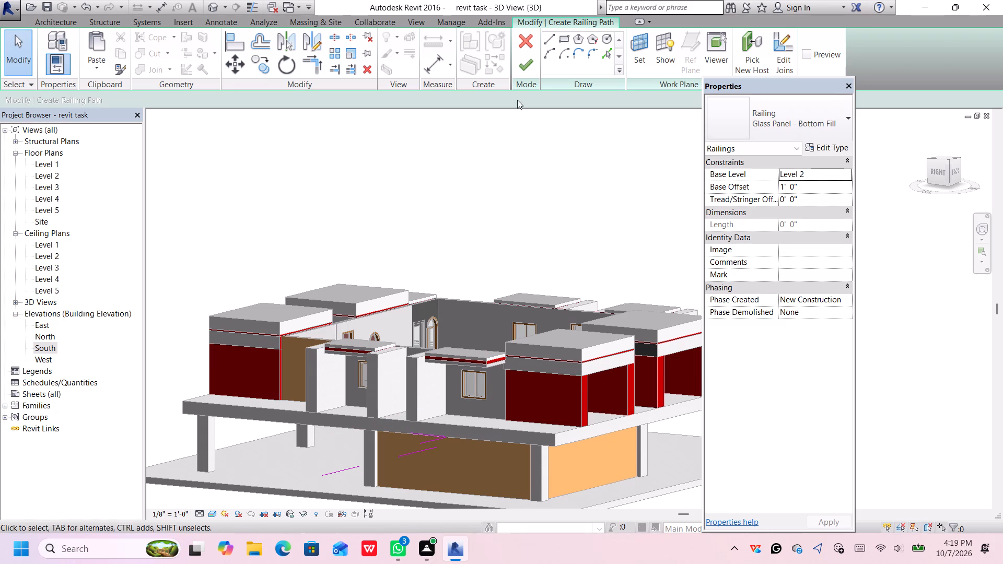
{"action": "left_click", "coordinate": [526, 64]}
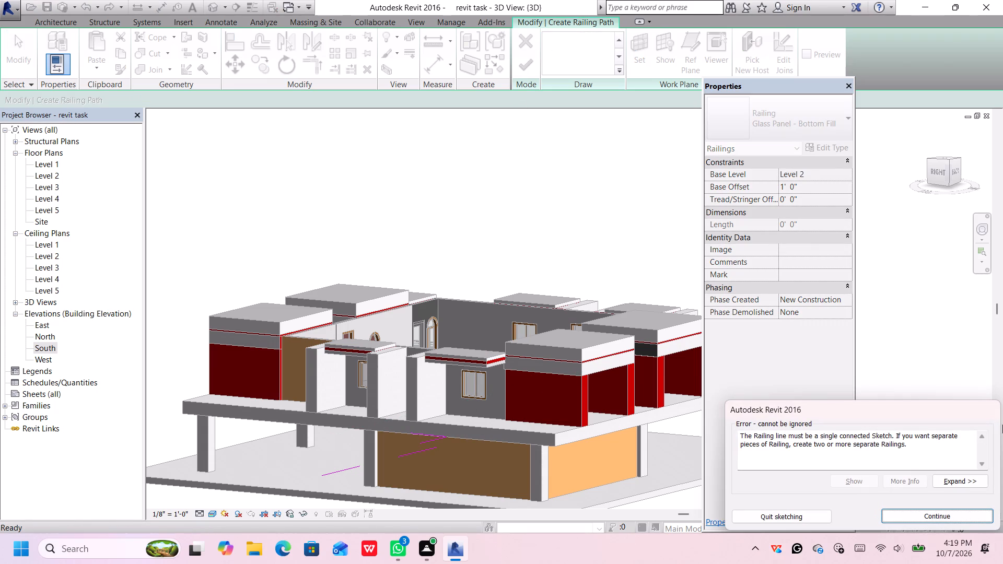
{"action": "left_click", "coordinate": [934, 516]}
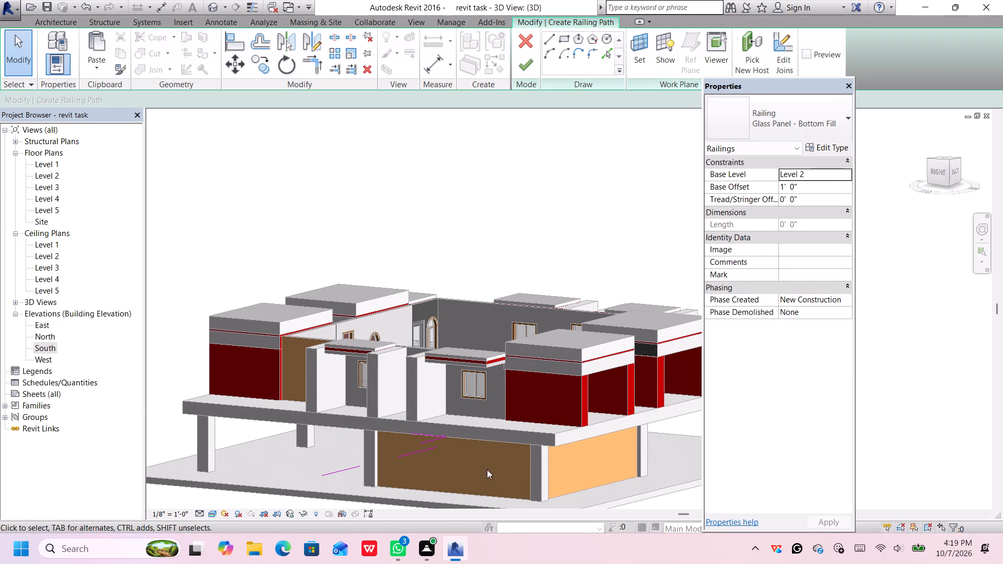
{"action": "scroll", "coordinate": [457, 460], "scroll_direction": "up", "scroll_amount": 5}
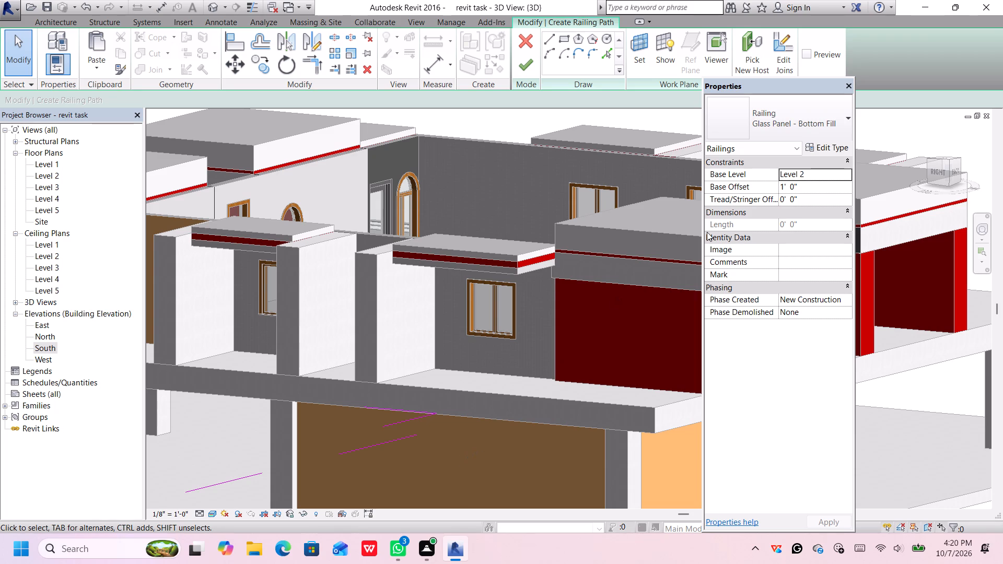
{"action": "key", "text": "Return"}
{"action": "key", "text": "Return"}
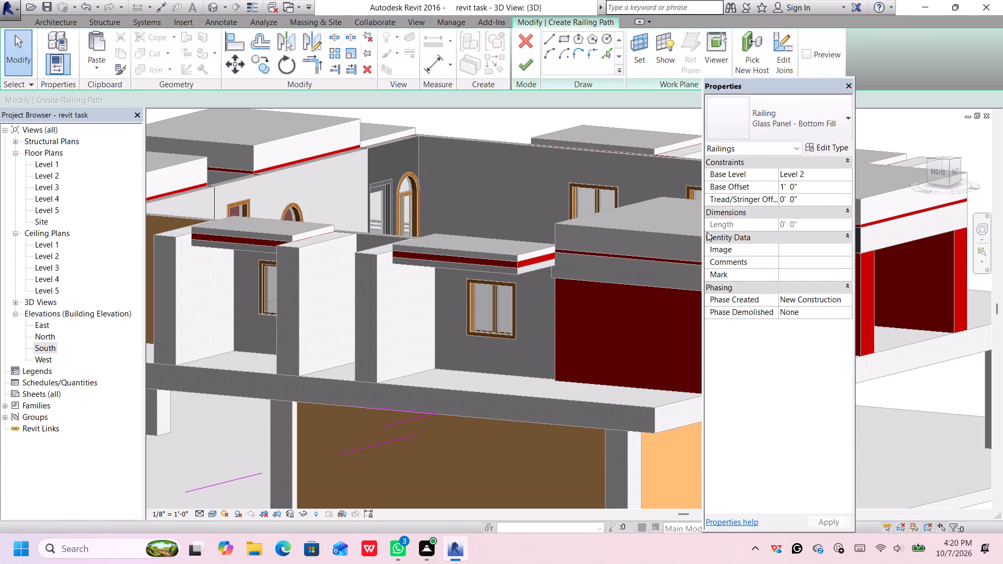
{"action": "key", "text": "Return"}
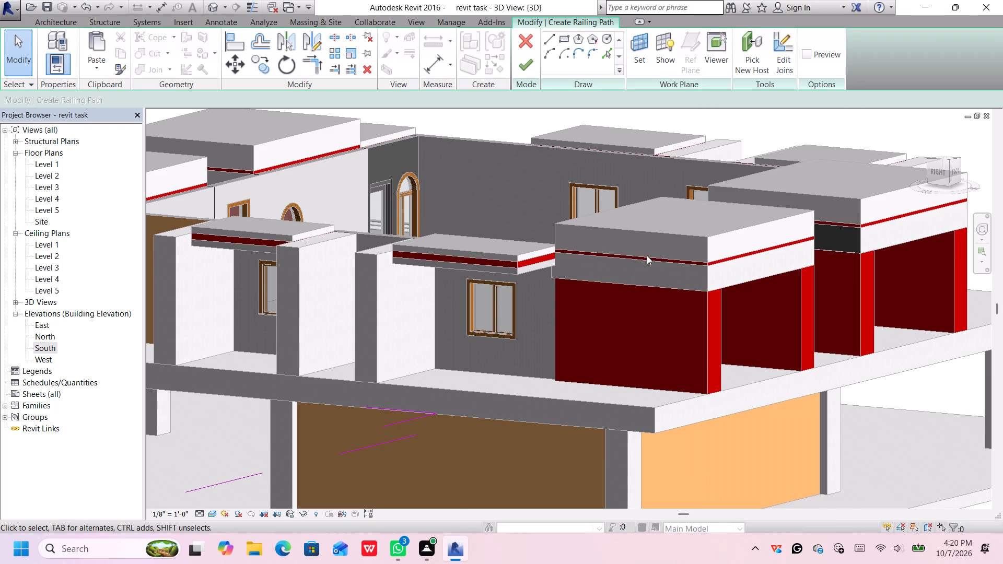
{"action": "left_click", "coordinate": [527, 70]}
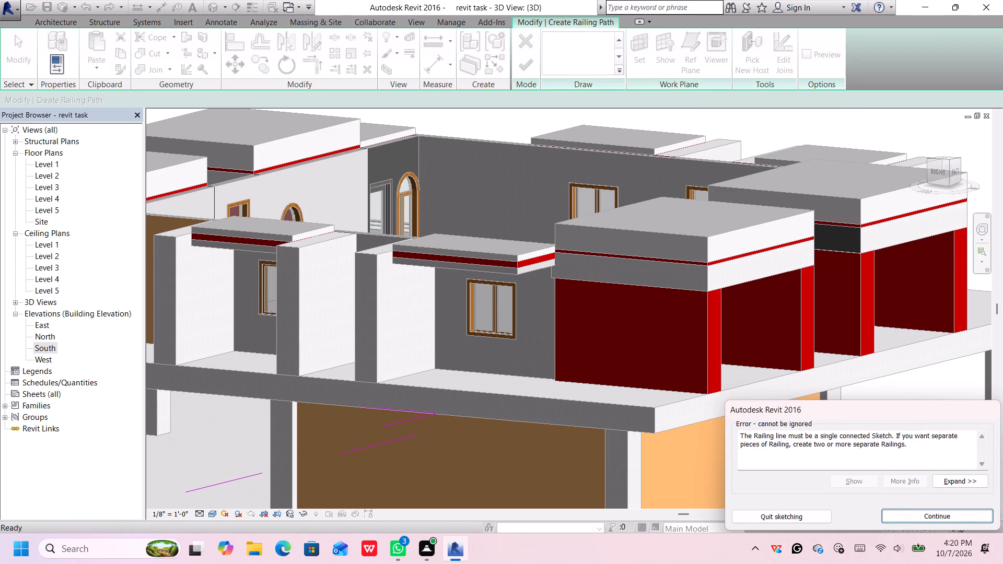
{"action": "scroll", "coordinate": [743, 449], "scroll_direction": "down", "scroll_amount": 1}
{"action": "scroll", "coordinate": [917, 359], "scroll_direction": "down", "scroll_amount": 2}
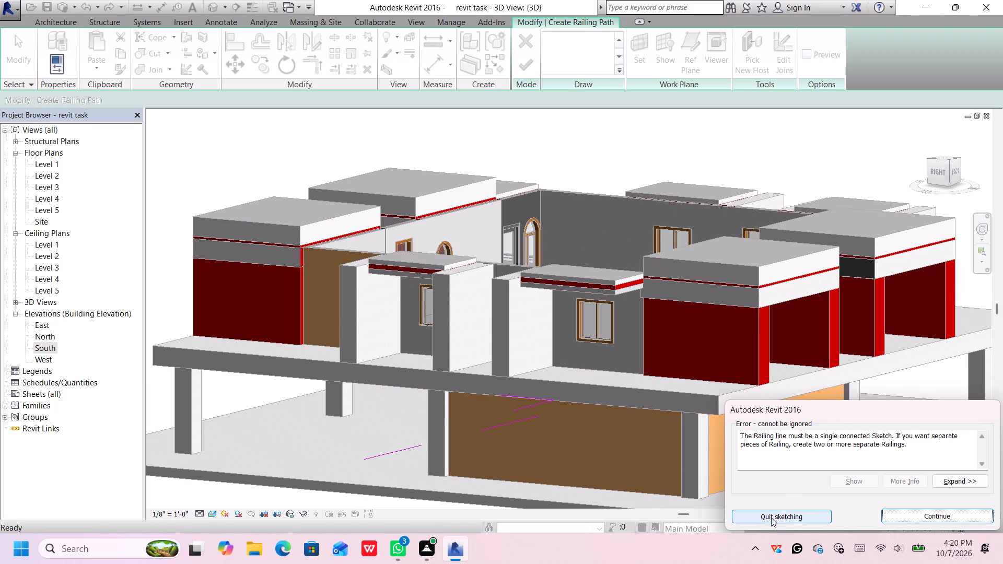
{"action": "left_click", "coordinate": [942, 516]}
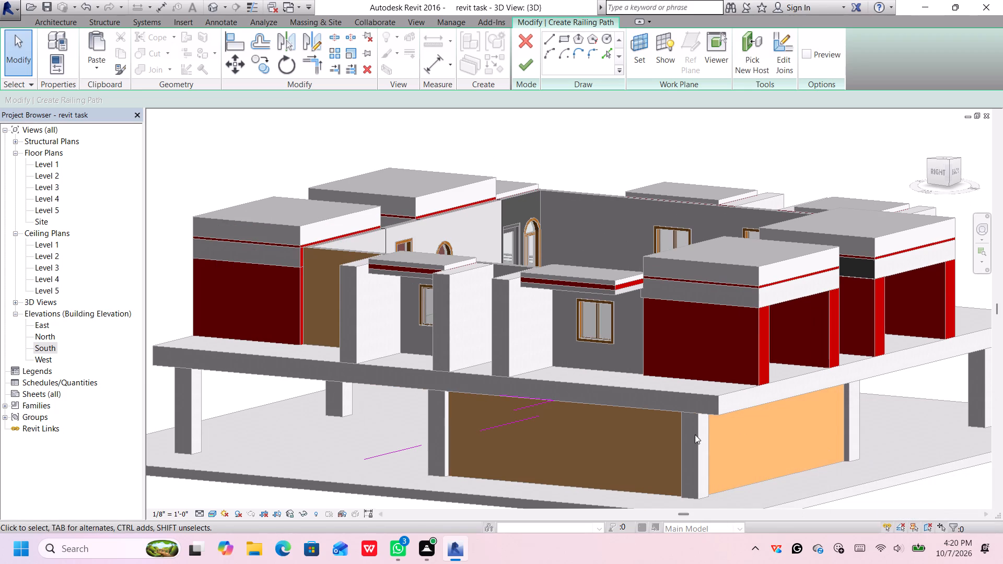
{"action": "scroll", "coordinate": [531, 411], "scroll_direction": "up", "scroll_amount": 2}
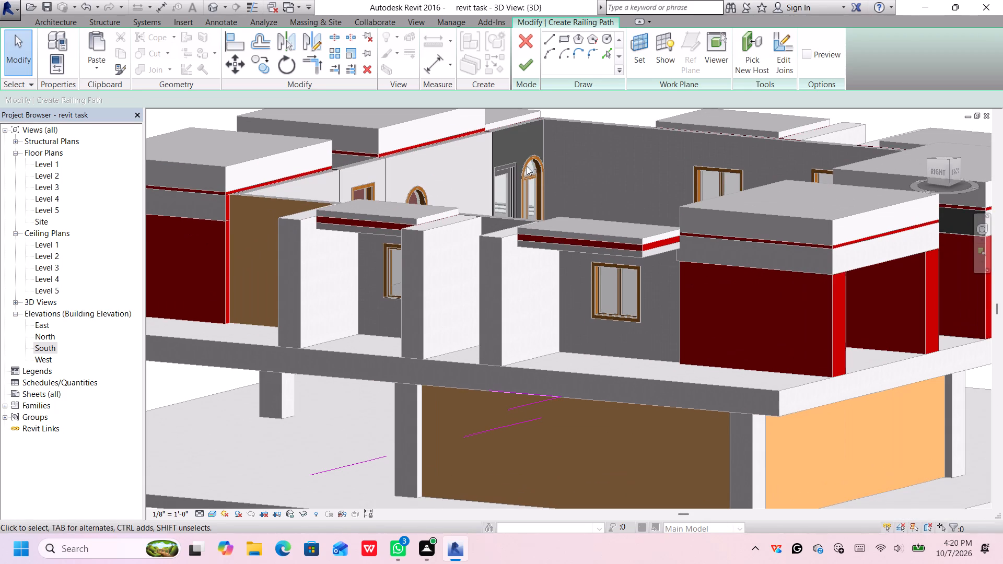
Discard the railing sketch and exit railing path editing.
{"action": "left_click", "coordinate": [521, 45]}
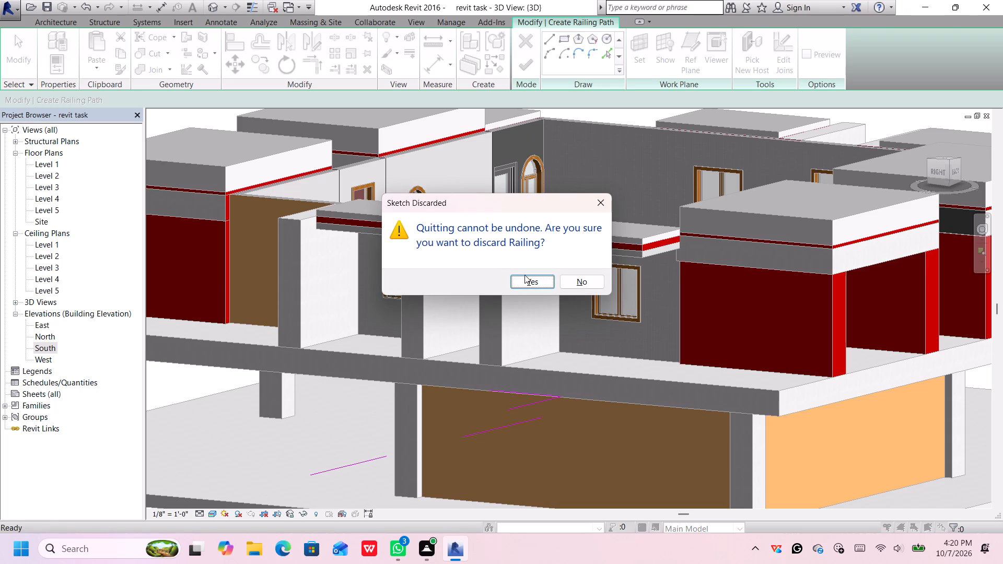
{"action": "left_click", "coordinate": [526, 276]}
Examine the existing glass panel railings between the columns on the opposite side of the house.
{"action": "scroll", "coordinate": [589, 273], "scroll_direction": "down", "scroll_amount": 3}
{"action": "middle_click_drag", "start_coordinate": [609, 256], "coordinate": [505, 342]}
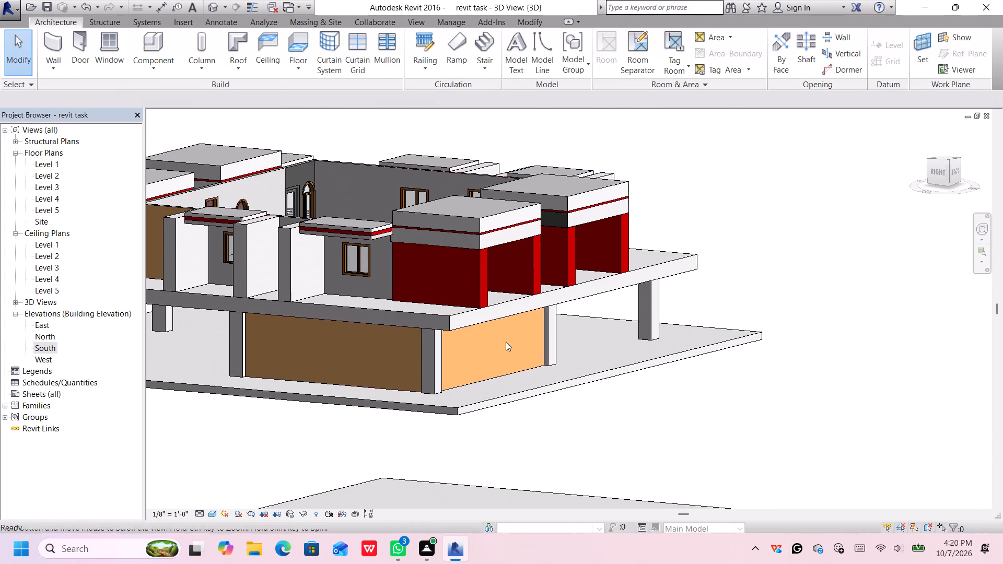
{"action": "middle_click_drag", "start_coordinate": [549, 314], "coordinate": [500, 357]}
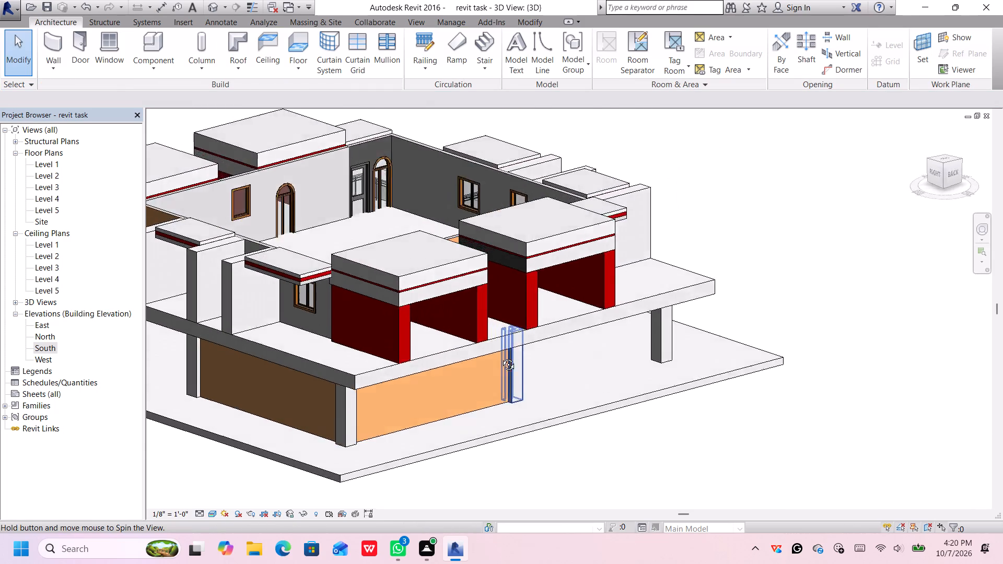
{"action": "middle_click_drag", "start_coordinate": [500, 357], "coordinate": [401, 368]}
{"action": "middle_click_drag", "start_coordinate": [571, 354], "coordinate": [357, 410]}
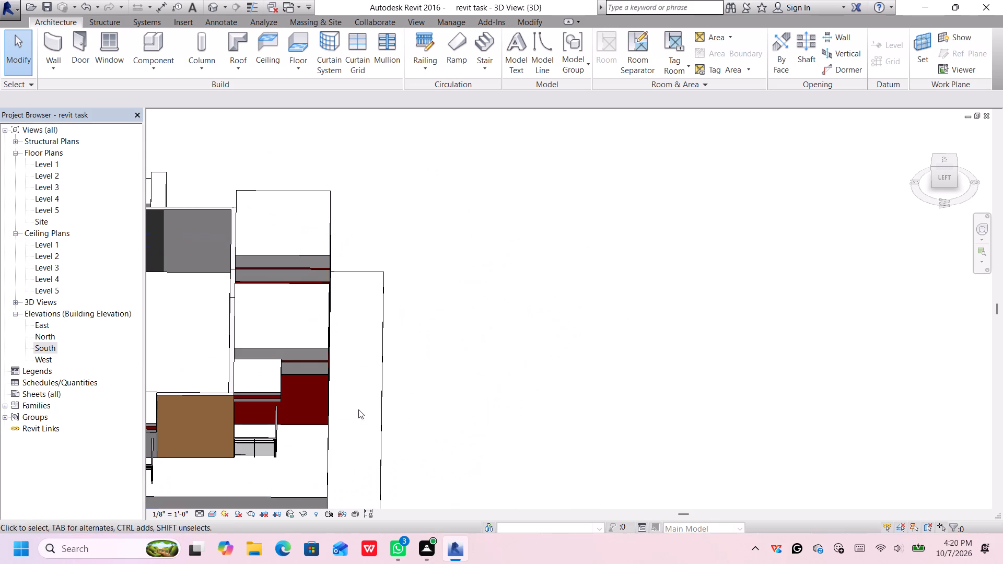
{"action": "scroll", "coordinate": [377, 401], "scroll_direction": "down", "scroll_amount": 3}
{"action": "middle_click_drag", "start_coordinate": [400, 390], "coordinate": [757, 348]}
{"action": "scroll", "coordinate": [400, 391], "scroll_direction": "up", "scroll_amount": 1}
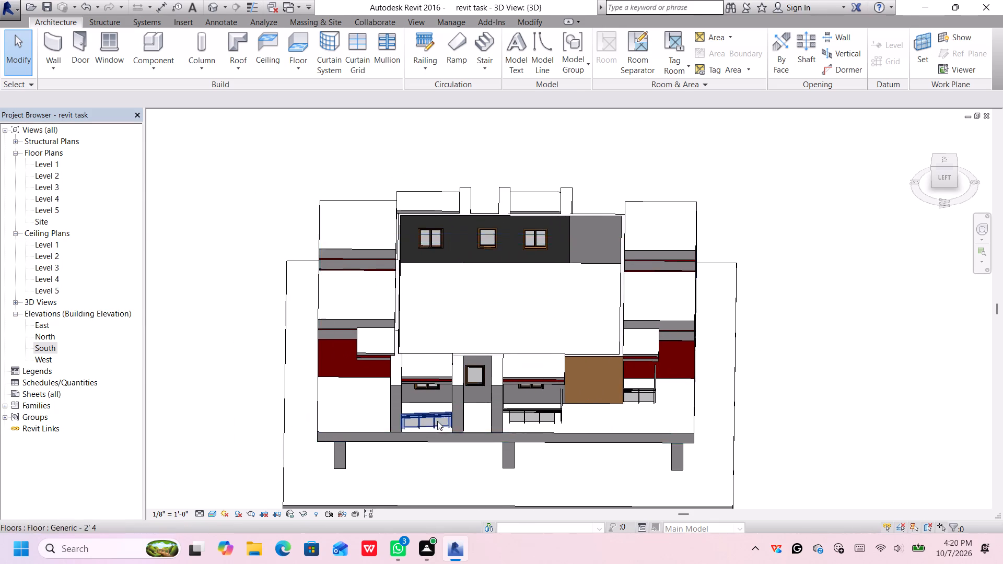
{"action": "scroll", "coordinate": [437, 421], "scroll_direction": "up", "scroll_amount": 9}
{"action": "scroll", "coordinate": [501, 438], "scroll_direction": "up", "scroll_amount": 1}
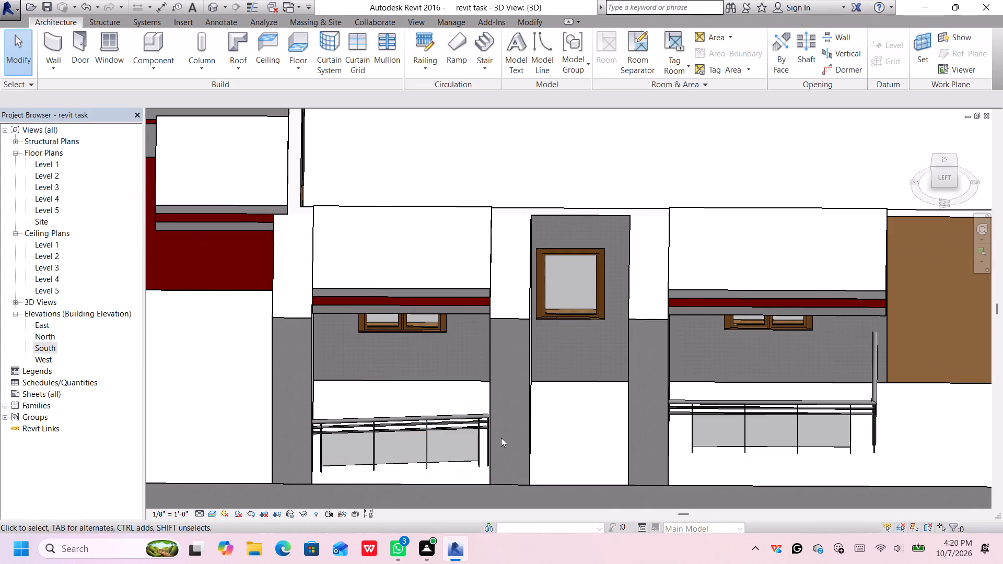
Delete the sloping glass panel railing from the bay between the two columns.
{"action": "scroll", "coordinate": [501, 438], "scroll_direction": "up", "scroll_amount": 1}
{"action": "left_click", "coordinate": [476, 415]}
{"action": "scroll", "coordinate": [470, 429], "scroll_direction": "up", "scroll_amount": 2}
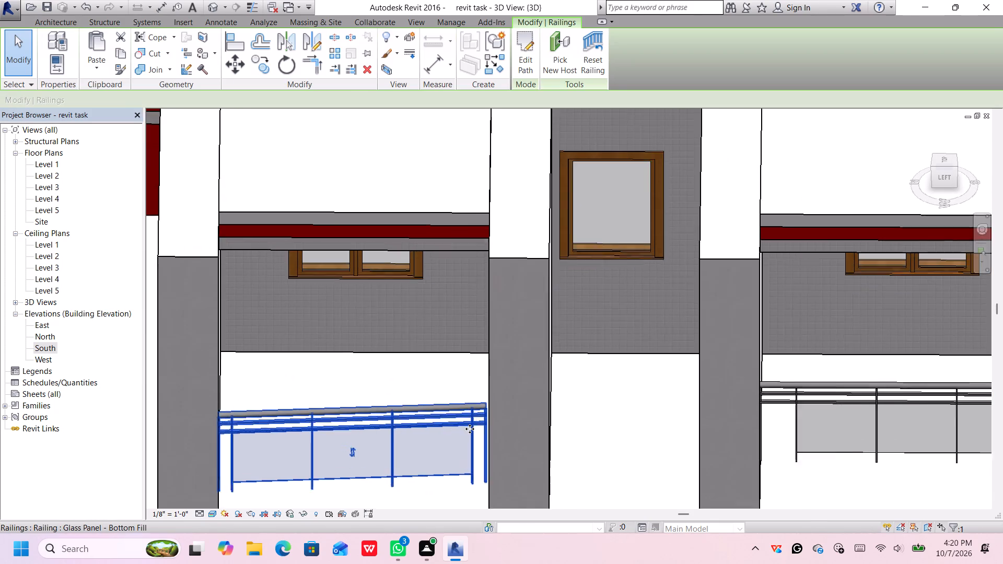
{"action": "scroll", "coordinate": [470, 429], "scroll_direction": "up", "scroll_amount": 1}
{"action": "middle_click_drag", "start_coordinate": [483, 414], "coordinate": [565, 363]}
{"action": "middle_click", "coordinate": [565, 363]}
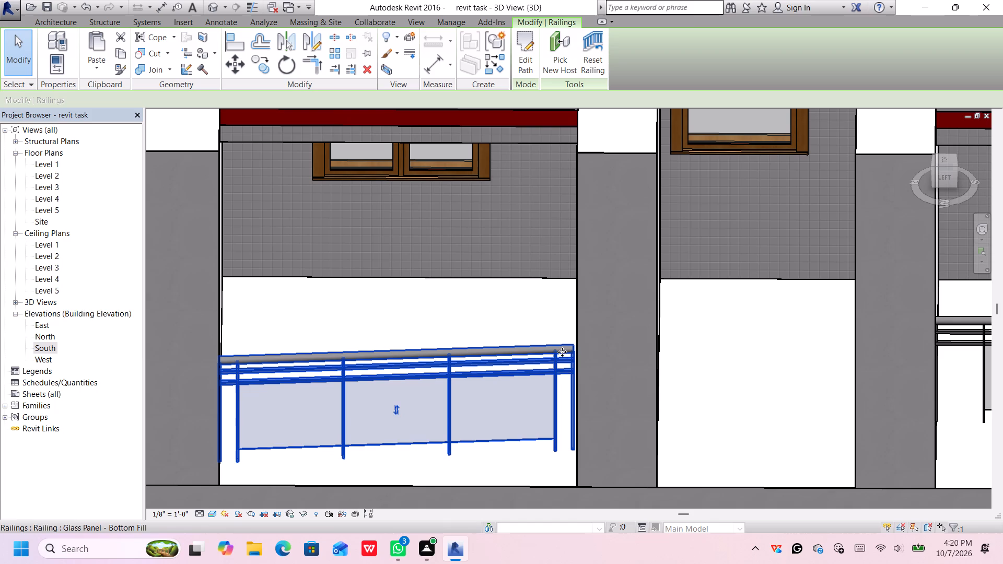
{"action": "left_click_drag", "start_coordinate": [563, 351], "coordinate": [565, 374]}
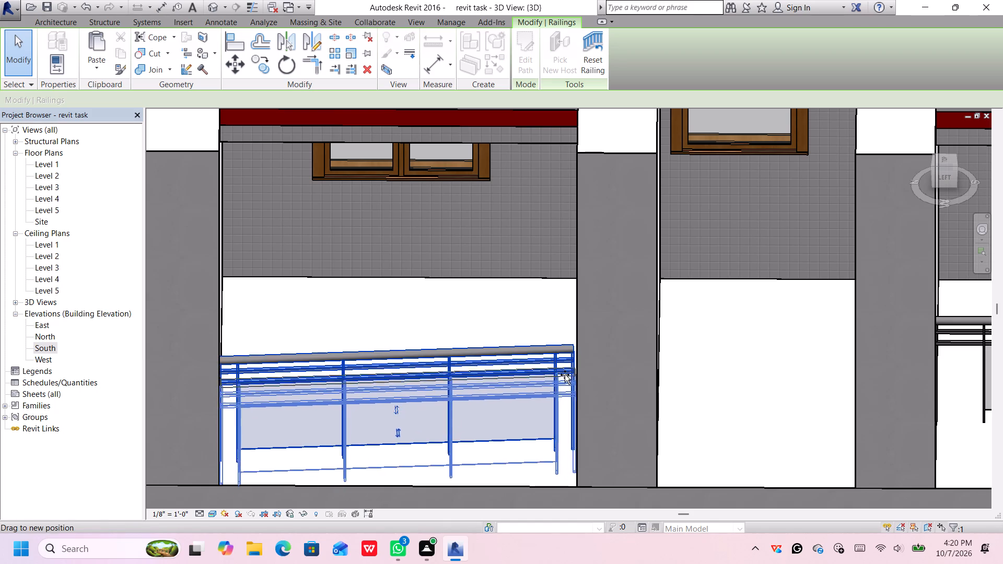
{"action": "left_click_drag", "start_coordinate": [565, 374], "coordinate": [564, 372]}
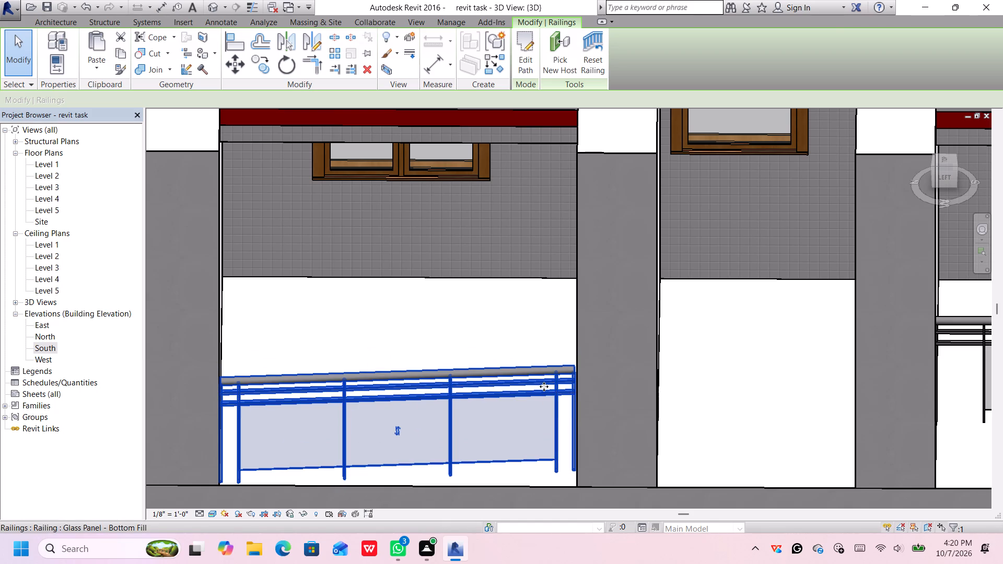
{"action": "key", "text": "Delete"}
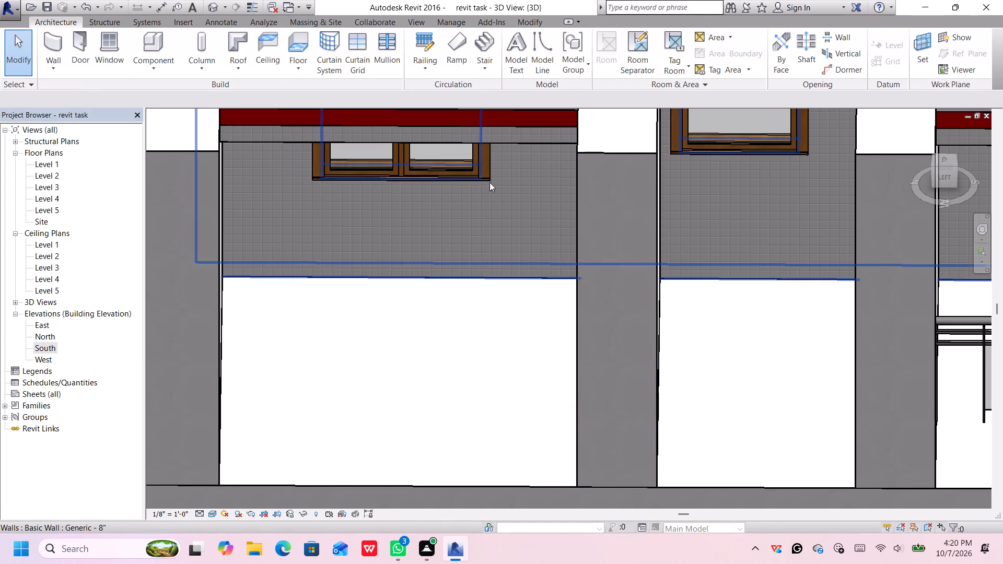
Save the project and create a new railing from a straight path about 8' 9" long between the two columns of the emptied bay.
{"action": "left_click", "coordinate": [425, 42]}
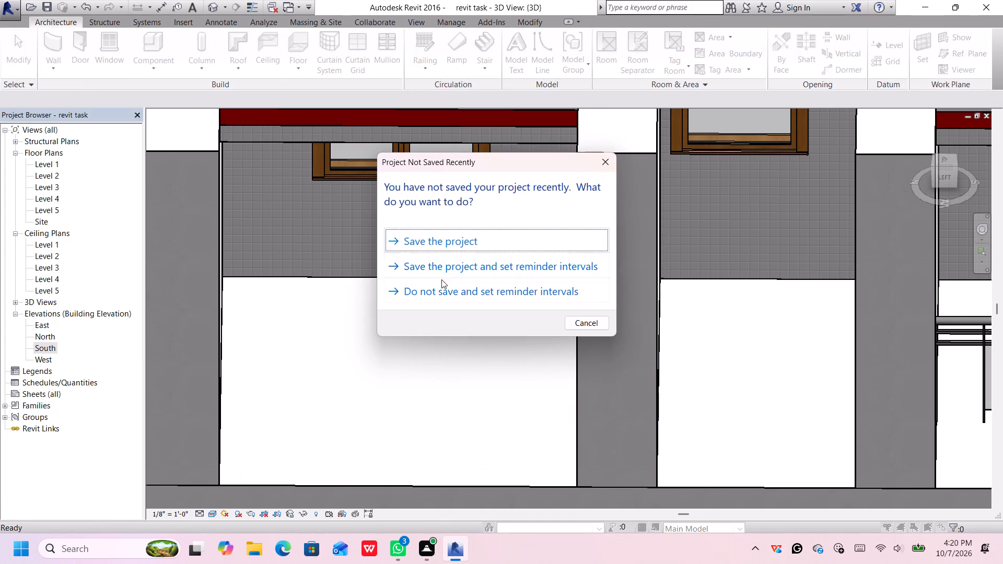
{"action": "left_click", "coordinate": [463, 245]}
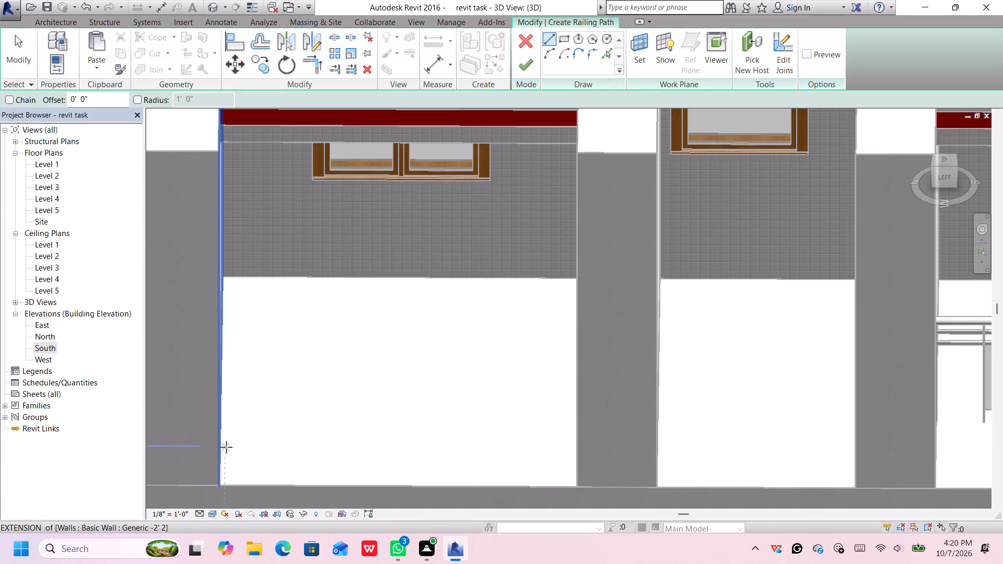
{"action": "scroll", "coordinate": [226, 447], "scroll_direction": "up", "scroll_amount": 1}
{"action": "left_click", "coordinate": [220, 455]}
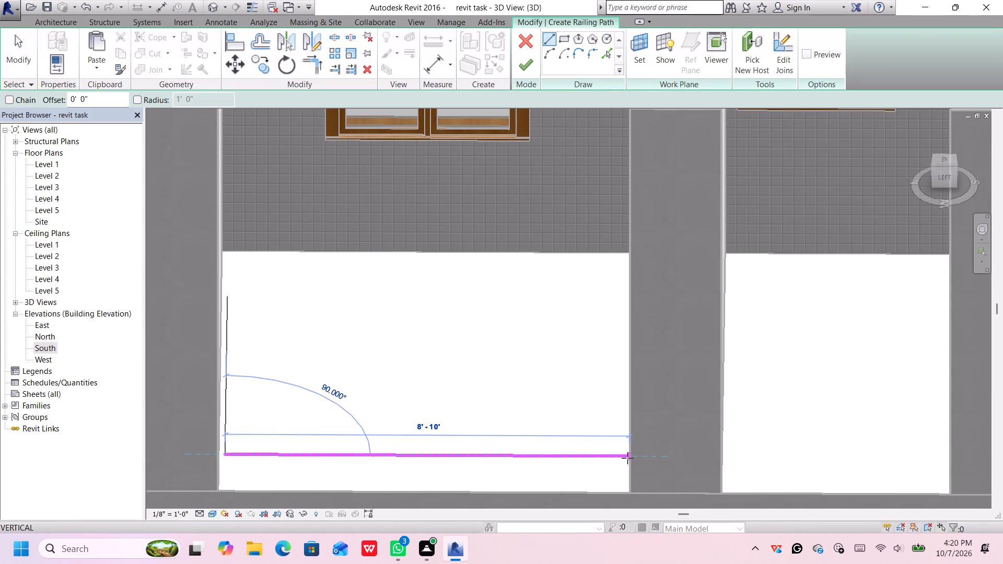
{"action": "left_click", "coordinate": [627, 461]}
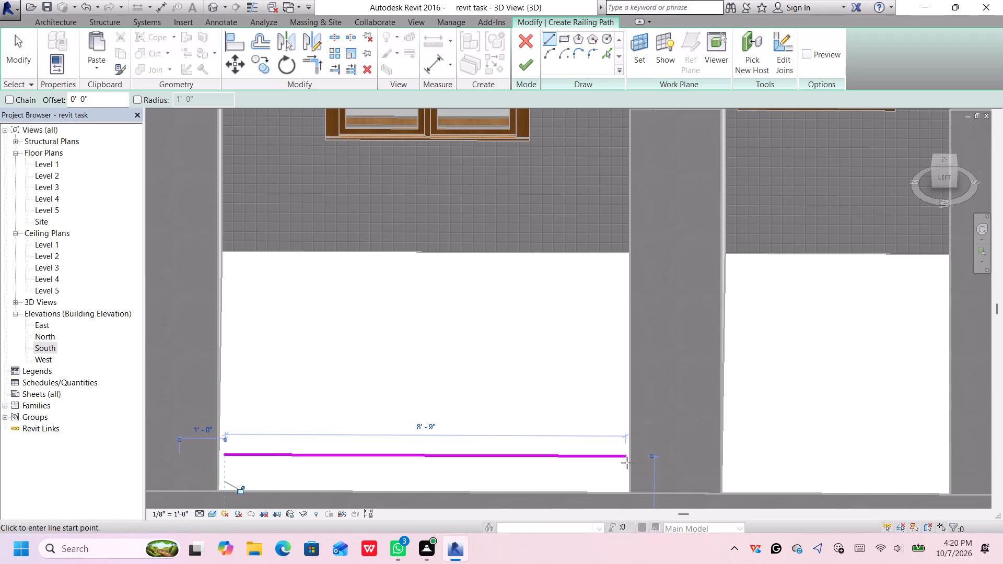
{"action": "scroll", "coordinate": [619, 457], "scroll_direction": "down", "scroll_amount": 2}
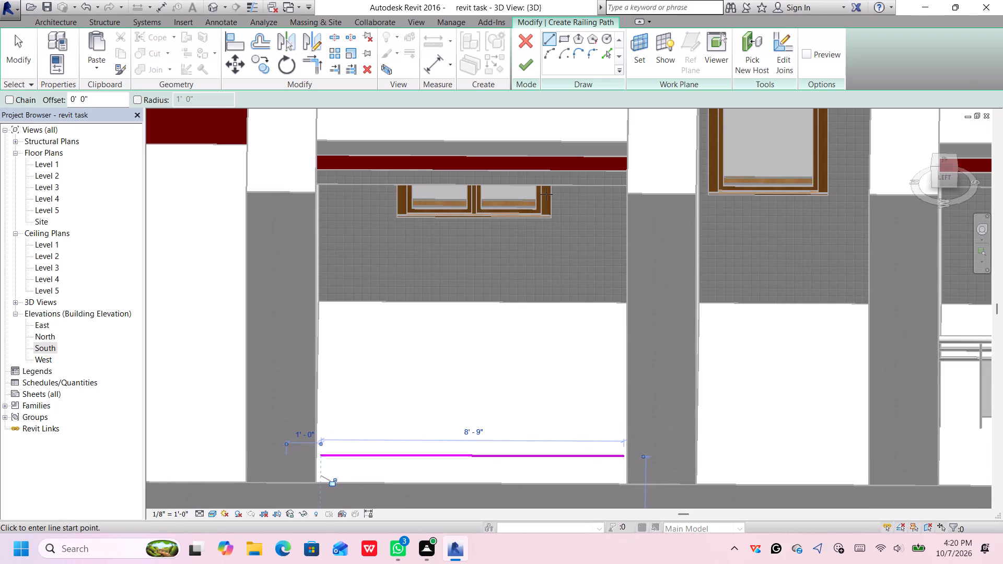
{"action": "left_click", "coordinate": [533, 69]}
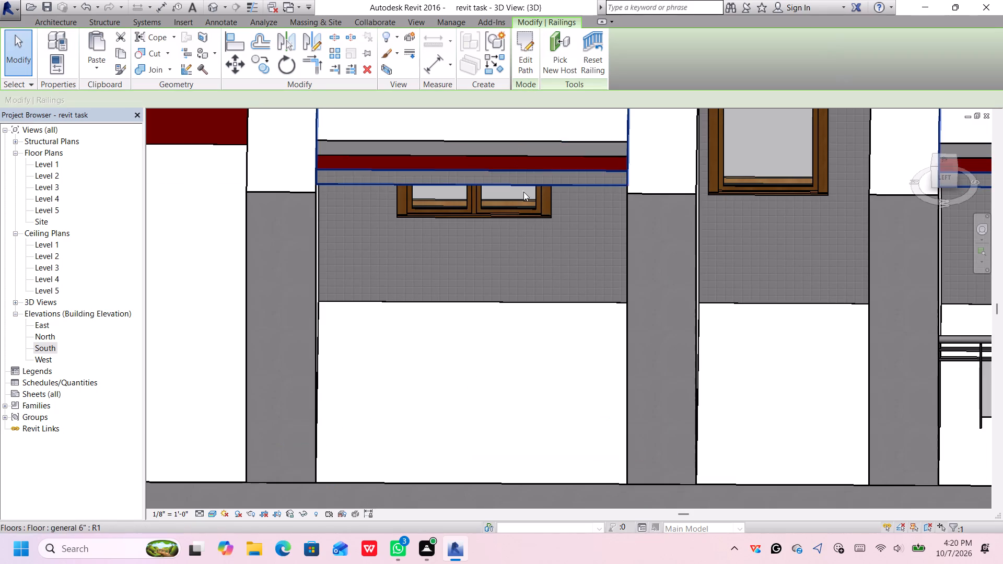
Set the new glass panel railing's base level to Level 2.
{"action": "right_click", "coordinate": [524, 162]}
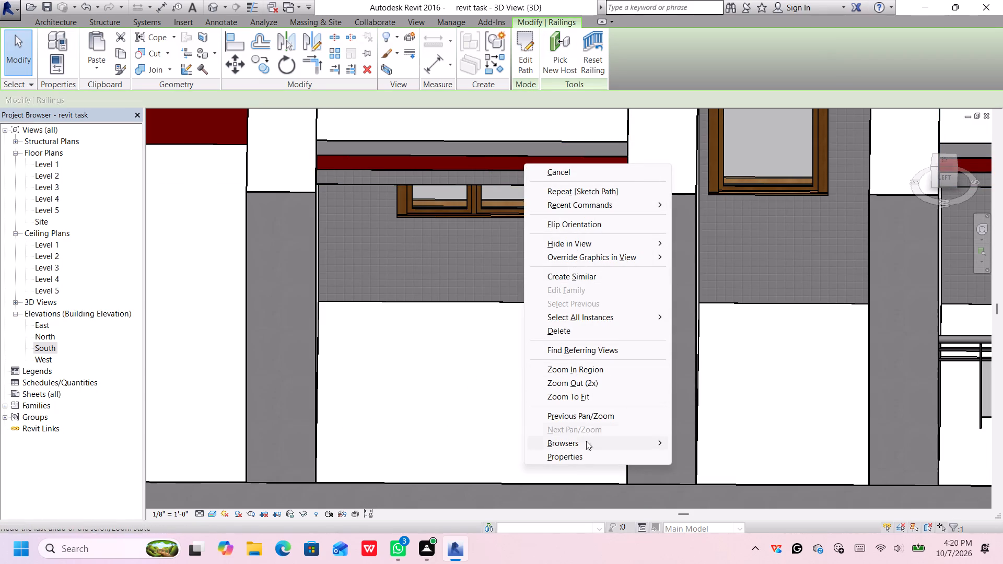
{"action": "left_click", "coordinate": [590, 457]}
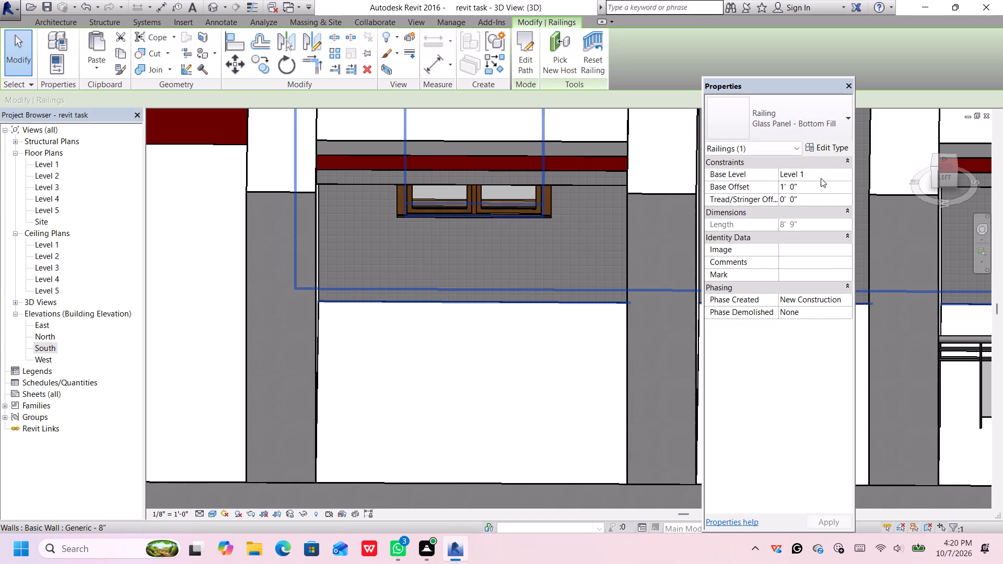
{"action": "left_click", "coordinate": [823, 177]}
{"action": "left_click", "coordinate": [849, 173]}
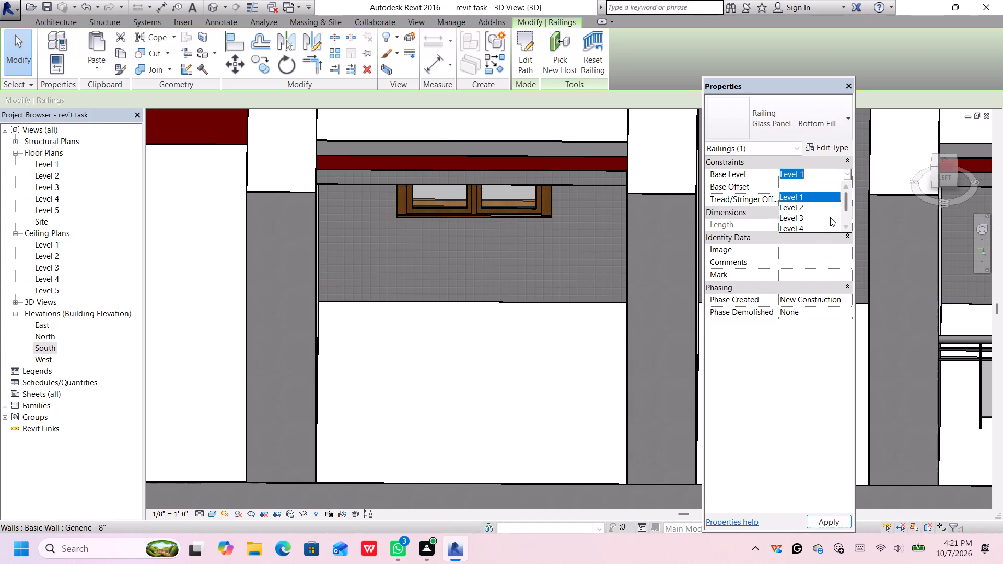
{"action": "left_click", "coordinate": [820, 207]}
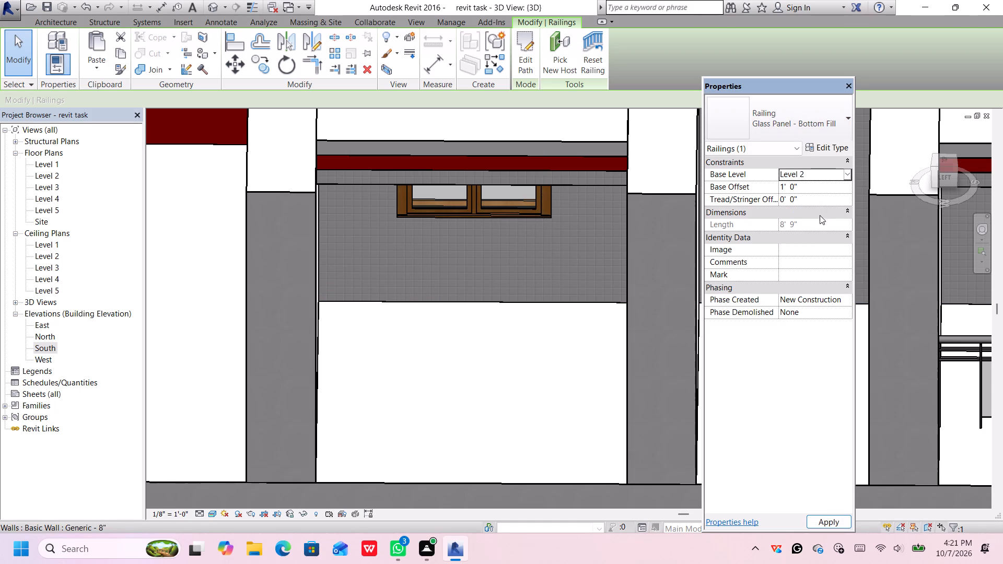
{"action": "left_click", "coordinate": [819, 523]}
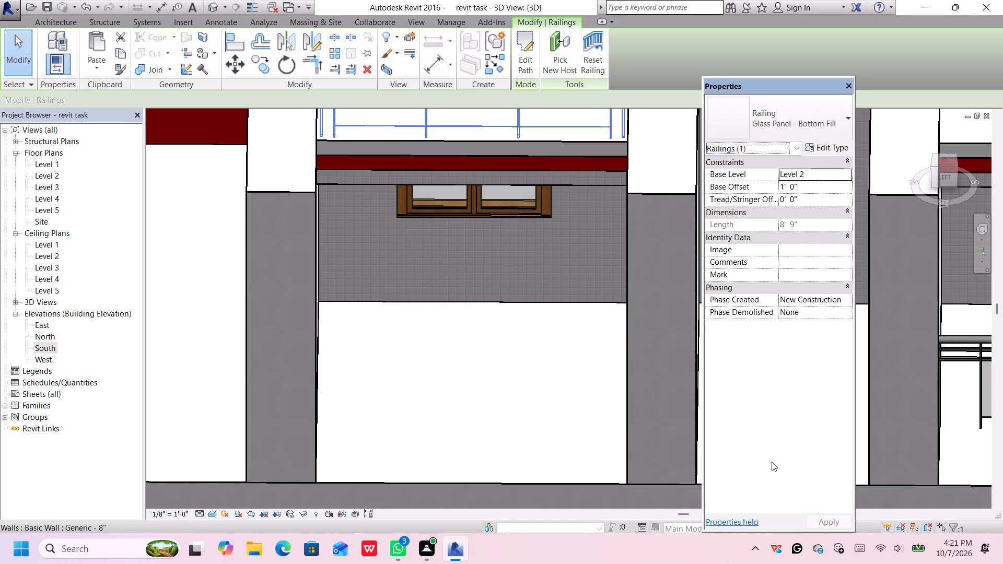
Nudge the new railing down in small increments into the opening between the two columns.
{"action": "scroll", "coordinate": [592, 277], "scroll_direction": "down", "scroll_amount": 2}
{"action": "middle_click_drag", "start_coordinate": [593, 260], "coordinate": [577, 344]}
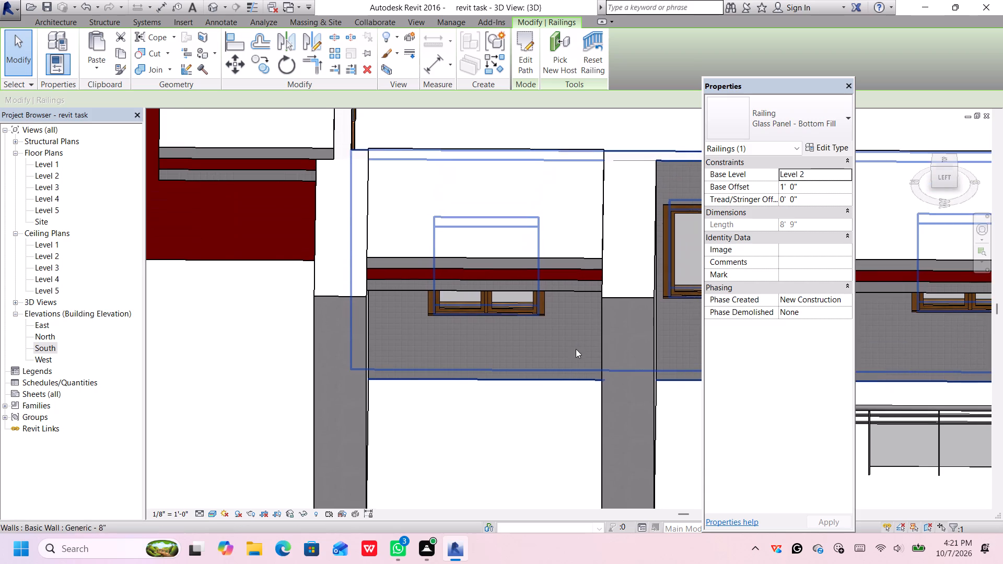
{"action": "key", "text": "Down"}
{"action": "key", "text": "Down"}
{"action": "key", "text": "Down"}
{"action": "key", "text": "Down"}
{"action": "key", "text": "Down"}
{"action": "key", "text": "Down"}
{"action": "key", "text": "Down"}
{"action": "key", "text": "Down"}
{"action": "key", "text": "Down"}
{"action": "key", "text": "Down"}
{"action": "key", "text": "Down"}
{"action": "key", "text": "Down"}
{"action": "key", "text": "Down"}
{"action": "key", "text": "Down"}
{"action": "key", "text": "Down"}
{"action": "key", "text": "Down"}
{"action": "key", "text": "Down"}
{"action": "key", "text": "Down"}
{"action": "key", "text": "Down"}
{"action": "key", "text": "Down"}
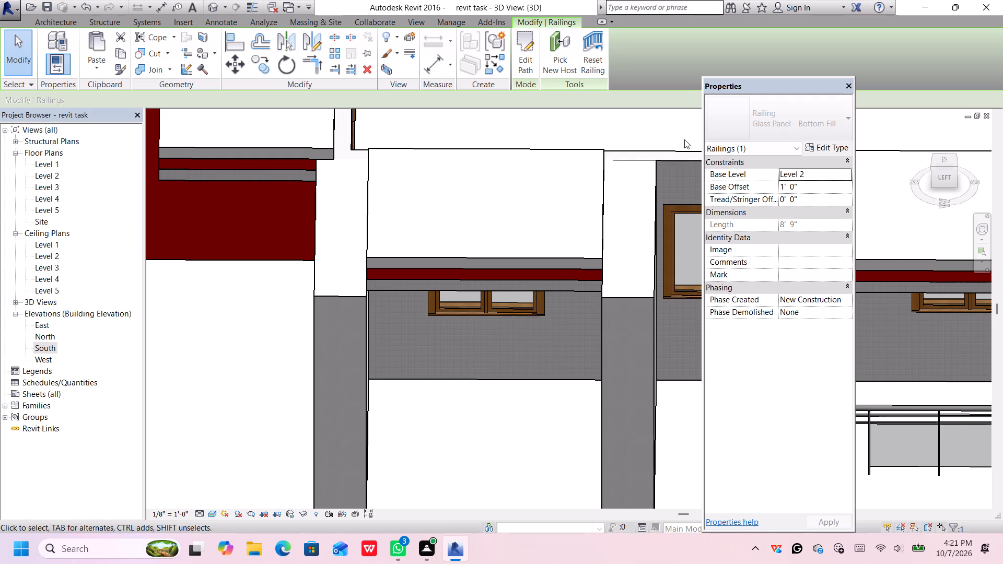
{"action": "key", "text": "Down"}
{"action": "key", "text": "Down"}
{"action": "key", "text": "Down"}
{"action": "key", "text": "Down"}
{"action": "key", "text": "Down"}
{"action": "key", "text": "Down"}
{"action": "key", "text": "Down"}
{"action": "key", "text": "Down"}
{"action": "key", "text": "Down"}
{"action": "key", "text": "Down"}
{"action": "key", "text": "Down"}
{"action": "key", "text": "Down"}
{"action": "key", "text": "Down"}
{"action": "key", "text": "Down"}
{"action": "key", "text": "Down"}
{"action": "key", "text": "Down"}
{"action": "key", "text": "Down"}
{"action": "key", "text": "Down"}
{"action": "key", "text": "Down"}
{"action": "key", "text": "Down"}
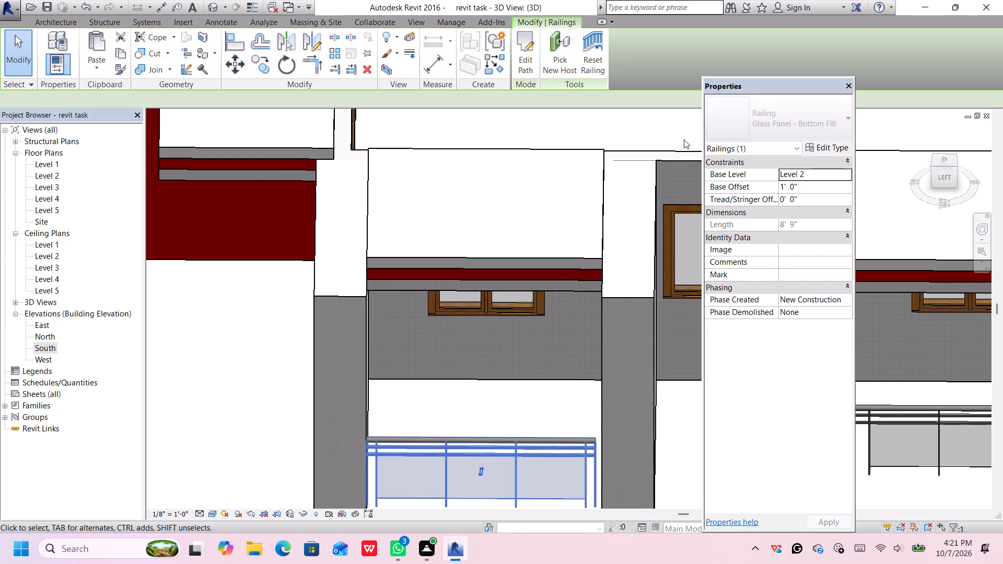
Nudge the new railing back up slightly to line it up with the glass panel railing in the neighbouring bay.
{"action": "scroll", "coordinate": [537, 323], "scroll_direction": "down", "scroll_amount": 2}
{"action": "middle_click_drag", "start_coordinate": [532, 328], "coordinate": [529, 280]}
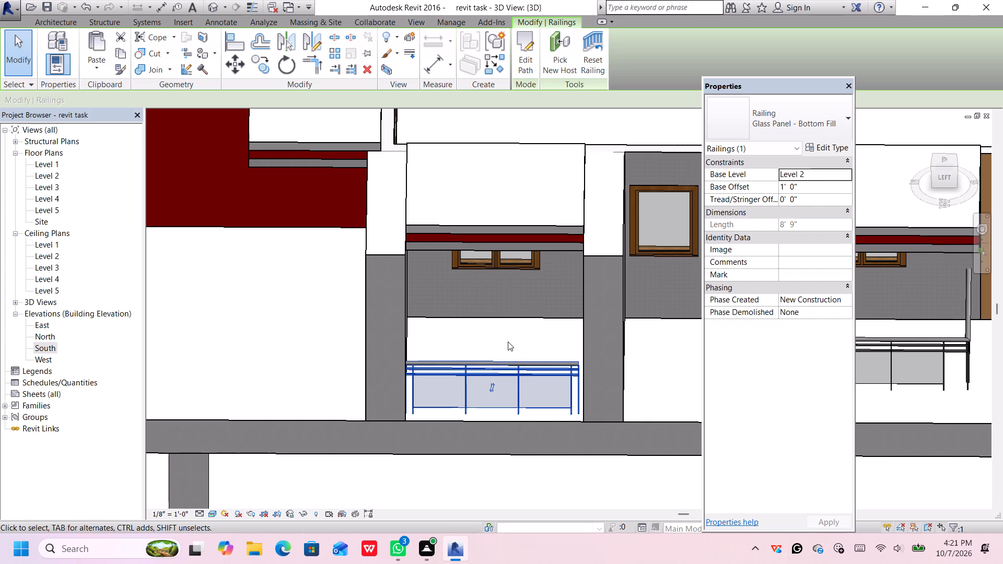
{"action": "key", "text": "Up"}
{"action": "key", "text": "Up"}
{"action": "key", "text": "Up"}
{"action": "key", "text": "Up"}
{"action": "key", "text": "Up"}
{"action": "key", "text": "Up"}
{"action": "key", "text": "Up"}
{"action": "key", "text": "Up"}
{"action": "key", "text": "Up"}
{"action": "key", "text": "Up"}
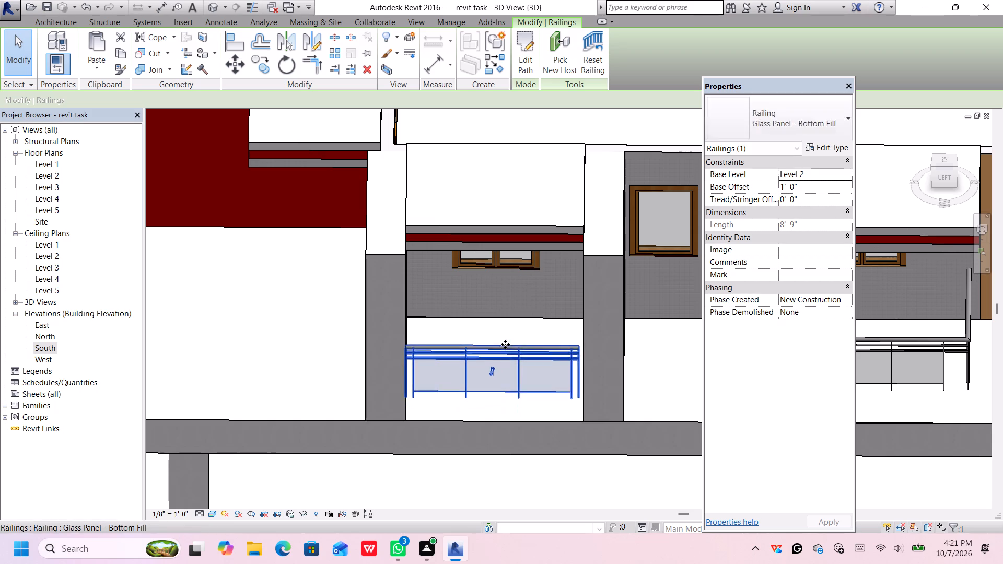
{"action": "key", "text": "Up"}
{"action": "key", "text": "Down"}
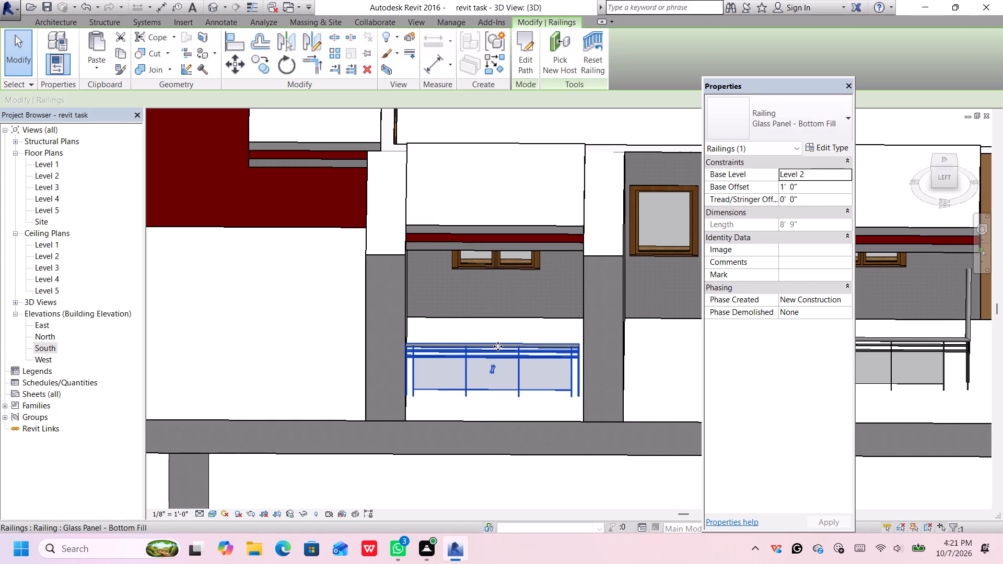
{"action": "key", "text": "Up"}
{"action": "key", "text": "Up"}
{"action": "key", "text": "Down"}
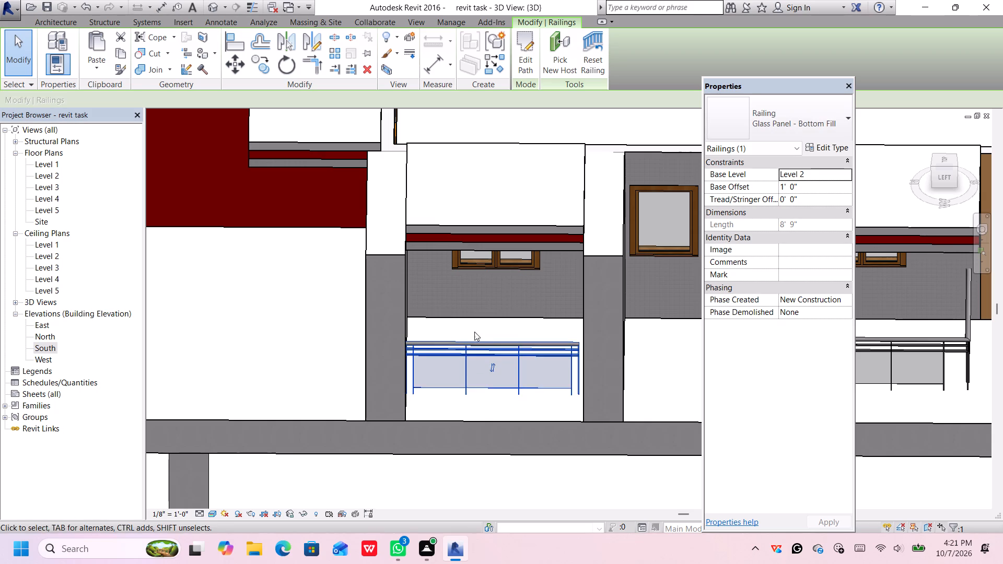
{"action": "key", "text": "Up"}
{"action": "key", "text": "Up"}
{"action": "key", "text": "Up"}
{"action": "key", "text": "Up"}
{"action": "key", "text": "Down"}
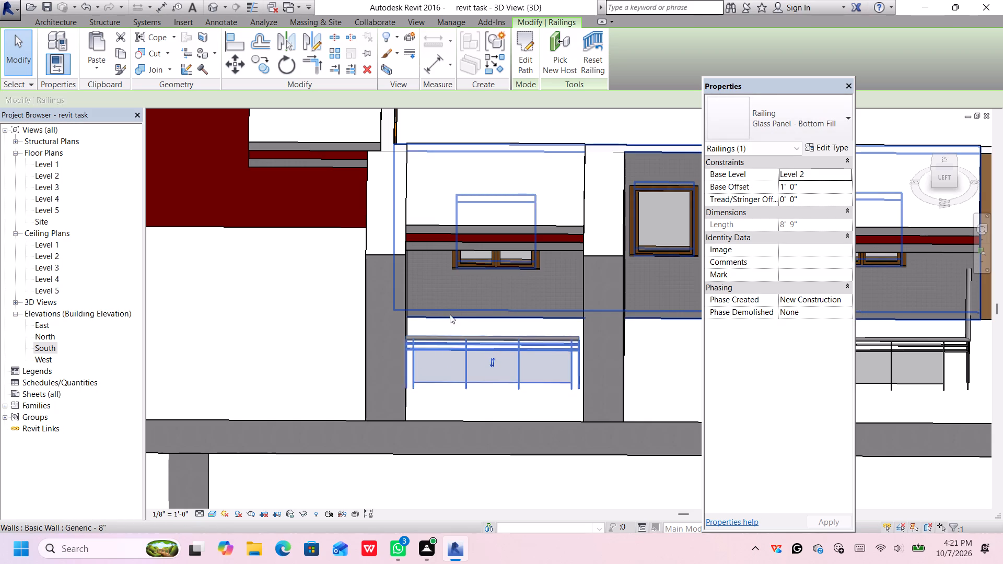
Shift the Generic -2' 2 wall beside the new railing slightly toward it, to about 7' 1" from the next column wall.
{"action": "scroll", "coordinate": [451, 283], "scroll_direction": "down", "scroll_amount": 4}
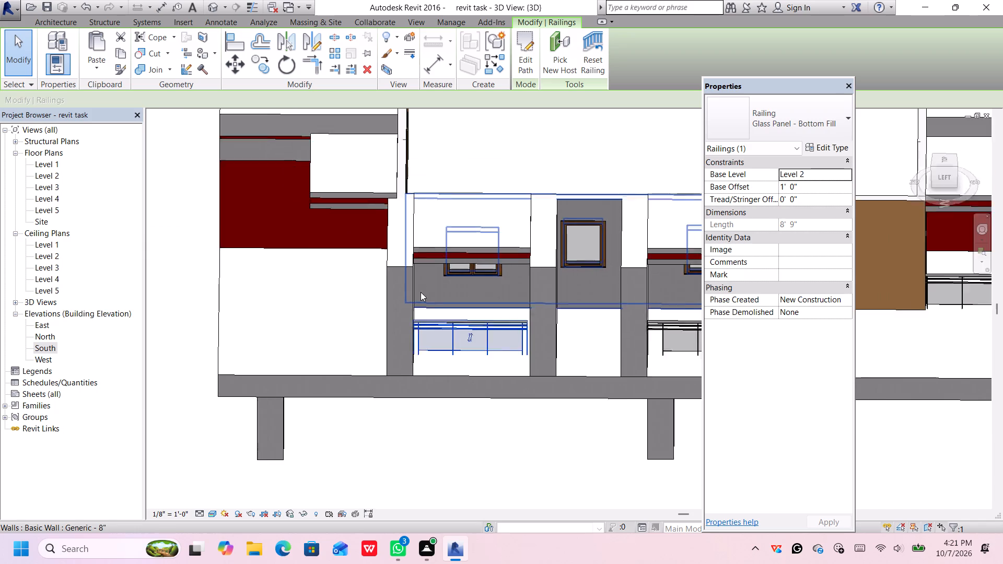
{"action": "middle_click_drag", "start_coordinate": [499, 420], "coordinate": [488, 378]}
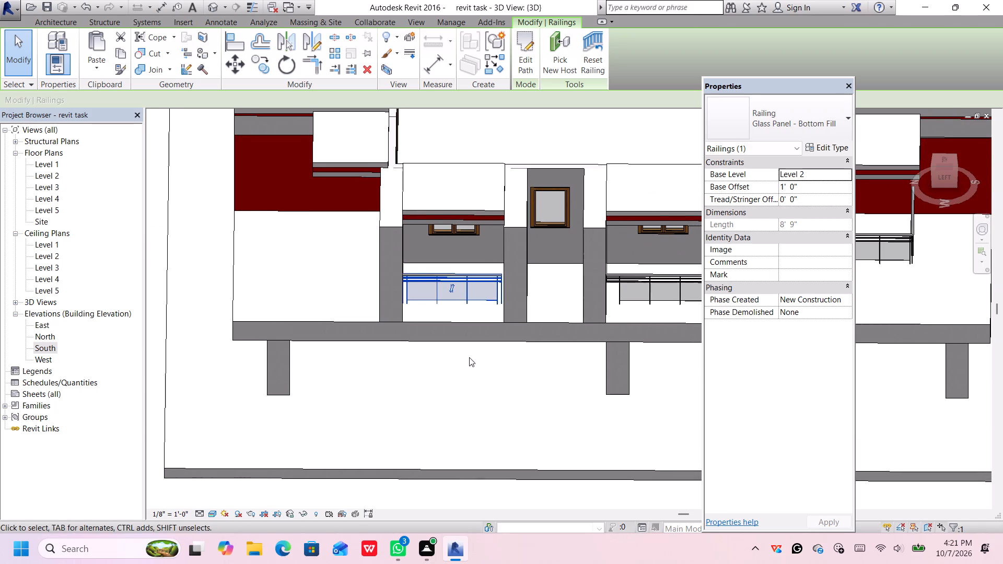
{"action": "middle_click_drag", "start_coordinate": [471, 360], "coordinate": [488, 389]}
{"action": "middle_click_drag", "start_coordinate": [484, 292], "coordinate": [488, 352]}
{"action": "scroll", "coordinate": [488, 352], "scroll_direction": "down", "scroll_amount": 2}
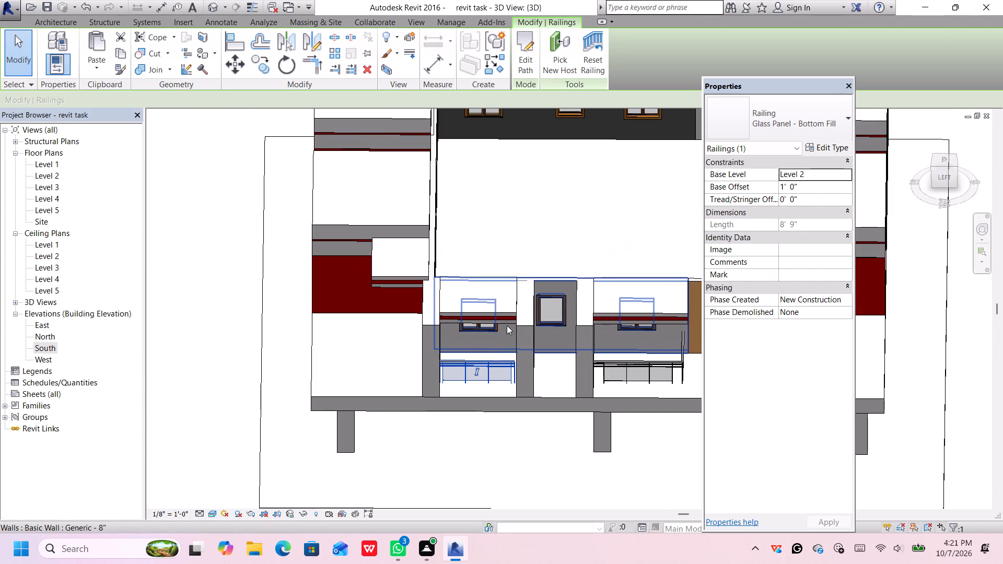
{"action": "scroll", "coordinate": [508, 325], "scroll_direction": "up", "scroll_amount": 5}
{"action": "left_click", "coordinate": [530, 327]}
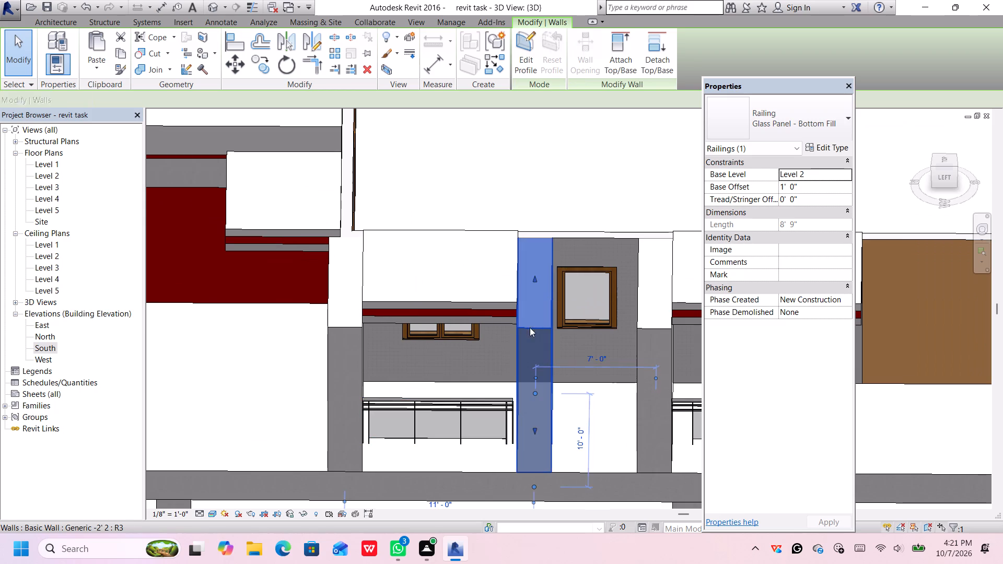
{"action": "scroll", "coordinate": [531, 326], "scroll_direction": "up", "scroll_amount": 3}
{"action": "left_click_drag", "start_coordinate": [531, 326], "coordinate": [532, 321]}
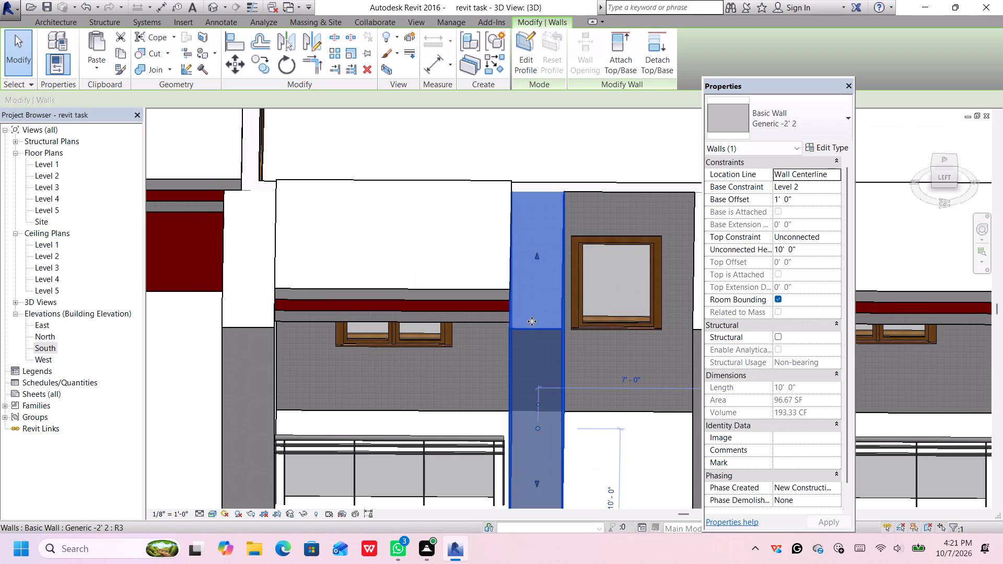
{"action": "left_click_drag", "start_coordinate": [532, 321], "coordinate": [530, 307]}
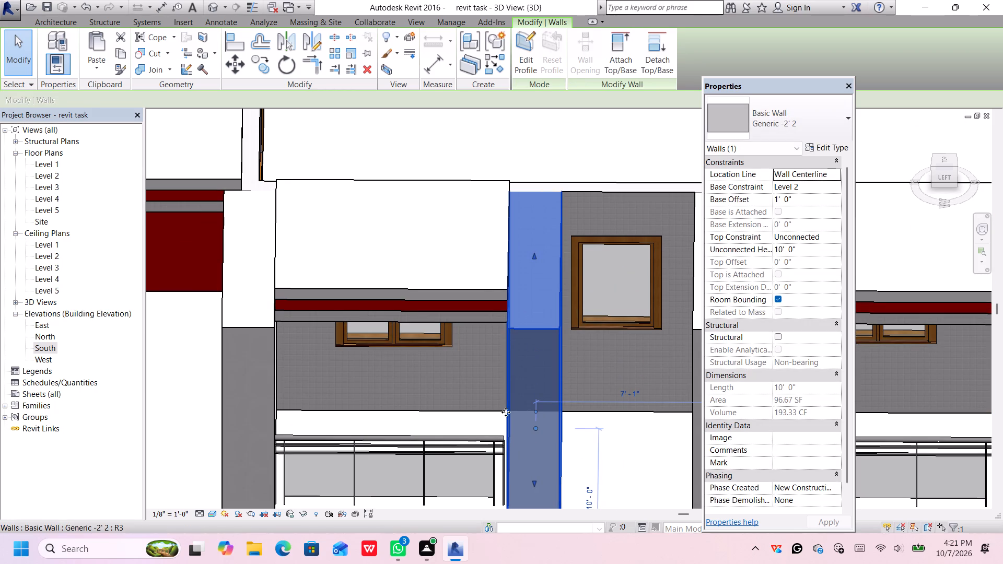
Sketch an L-shaped glass panel railing path, about 7' 8" by 5' 10", along the canopy slab edges above the rear corner window.
{"action": "scroll", "coordinate": [506, 411], "scroll_direction": "down", "scroll_amount": 2}
{"action": "middle_click_drag", "start_coordinate": [508, 405], "coordinate": [509, 285]}
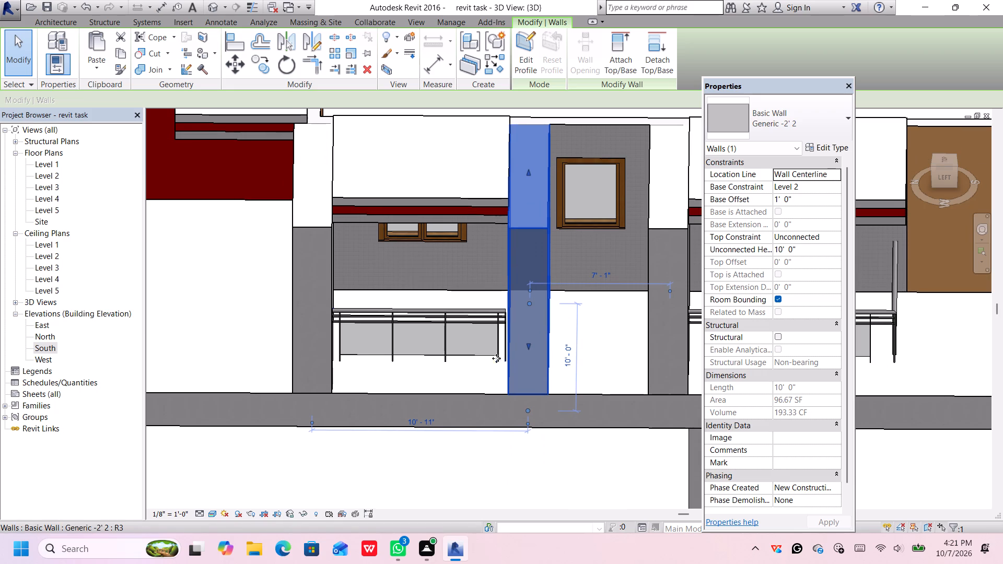
{"action": "scroll", "coordinate": [364, 426], "scroll_direction": "down", "scroll_amount": 4}
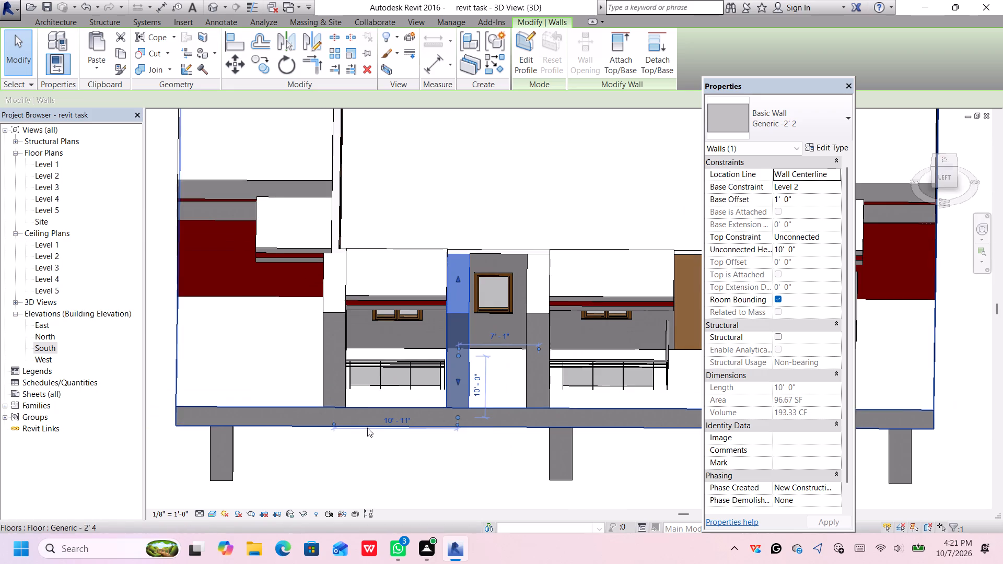
{"action": "middle_click_drag", "start_coordinate": [374, 440], "coordinate": [407, 388]}
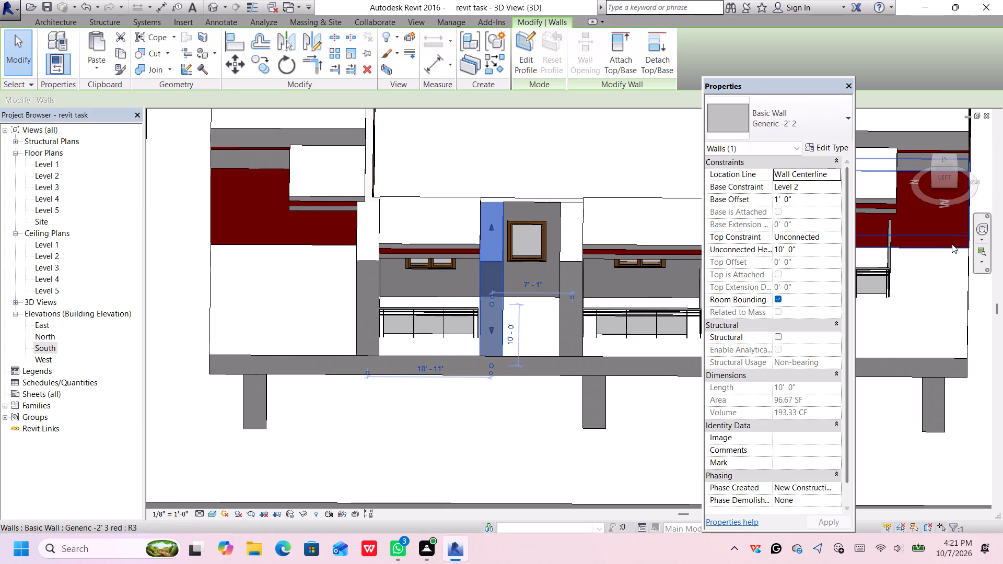
{"action": "left_click", "coordinate": [935, 166]}
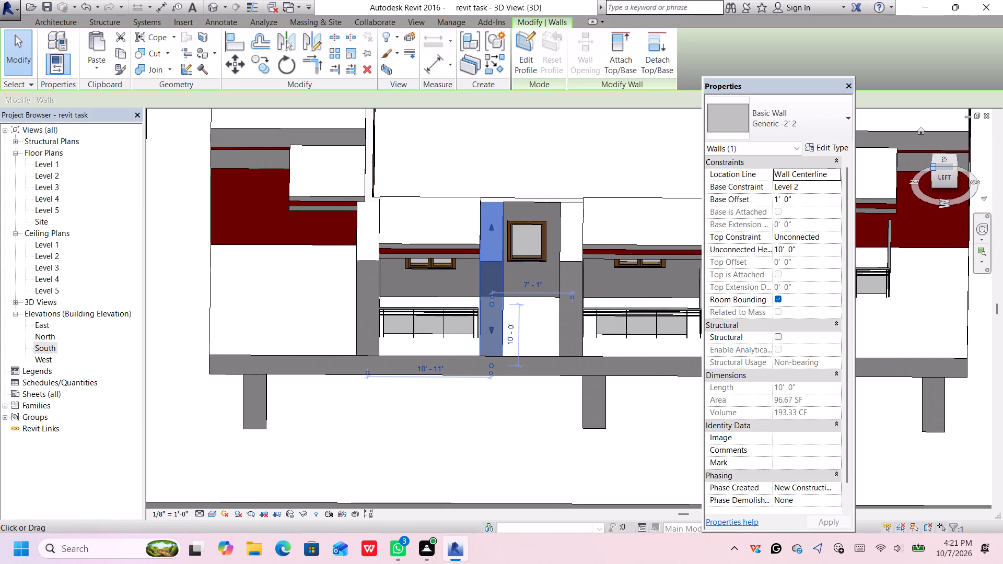
{"action": "left_click", "coordinate": [934, 166]}
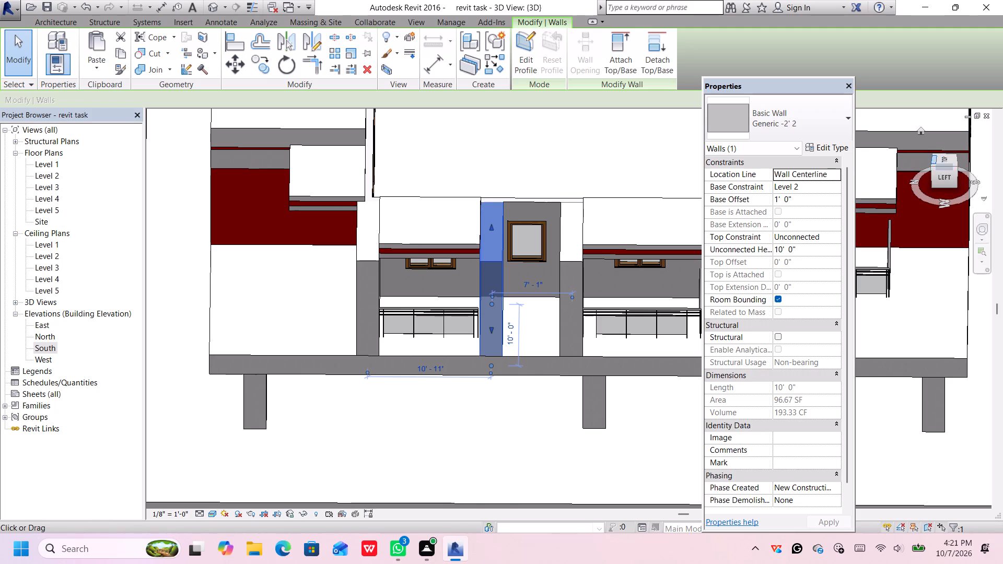
{"action": "scroll", "coordinate": [440, 403], "scroll_direction": "down", "scroll_amount": 1}
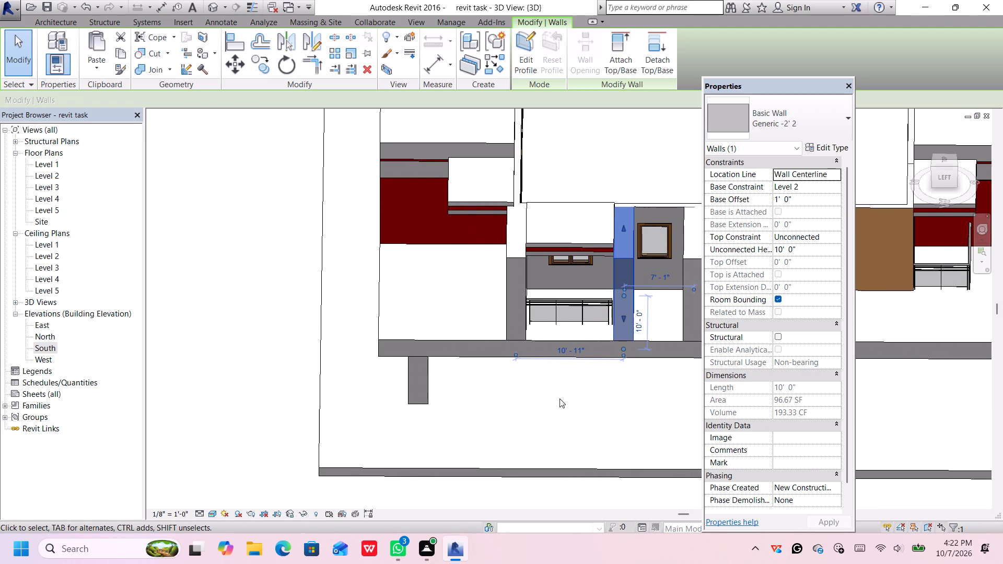
{"action": "key", "text": "Escape"}
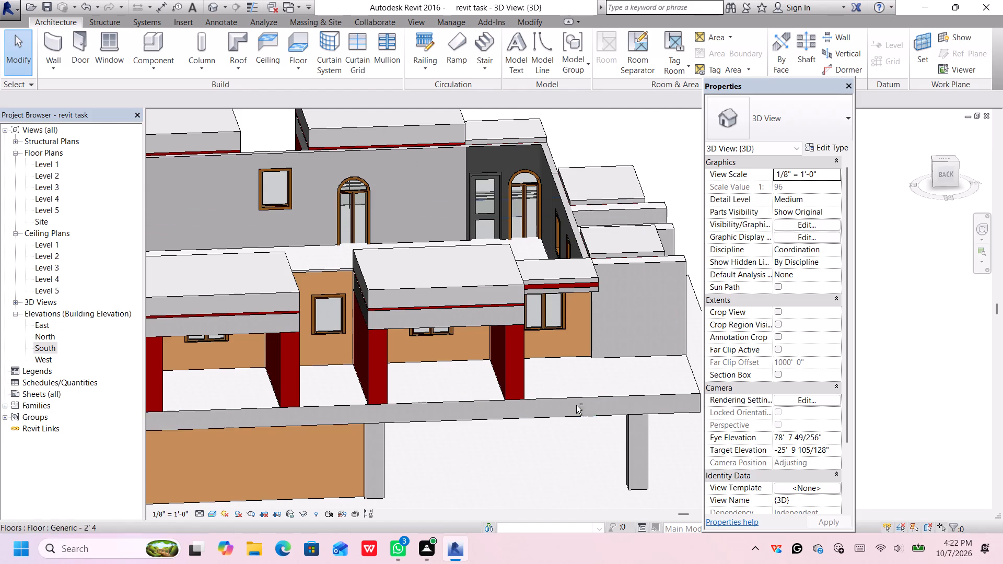
{"action": "scroll", "coordinate": [573, 373], "scroll_direction": "up", "scroll_amount": 5}
{"action": "middle_click_drag", "start_coordinate": [591, 363], "coordinate": [517, 372]}
{"action": "scroll", "coordinate": [419, 308], "scroll_direction": "up", "scroll_amount": 1}
{"action": "middle_click_drag", "start_coordinate": [415, 284], "coordinate": [436, 394]}
{"action": "middle_click", "coordinate": [436, 397]}
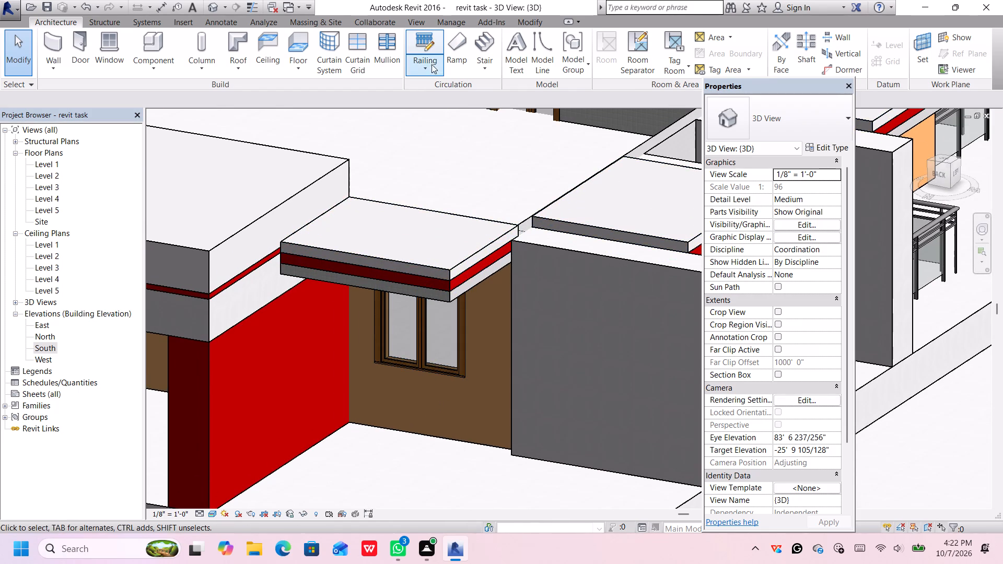
{"action": "left_click", "coordinate": [427, 42]}
{"action": "scroll", "coordinate": [306, 235], "scroll_direction": "up", "scroll_amount": 4}
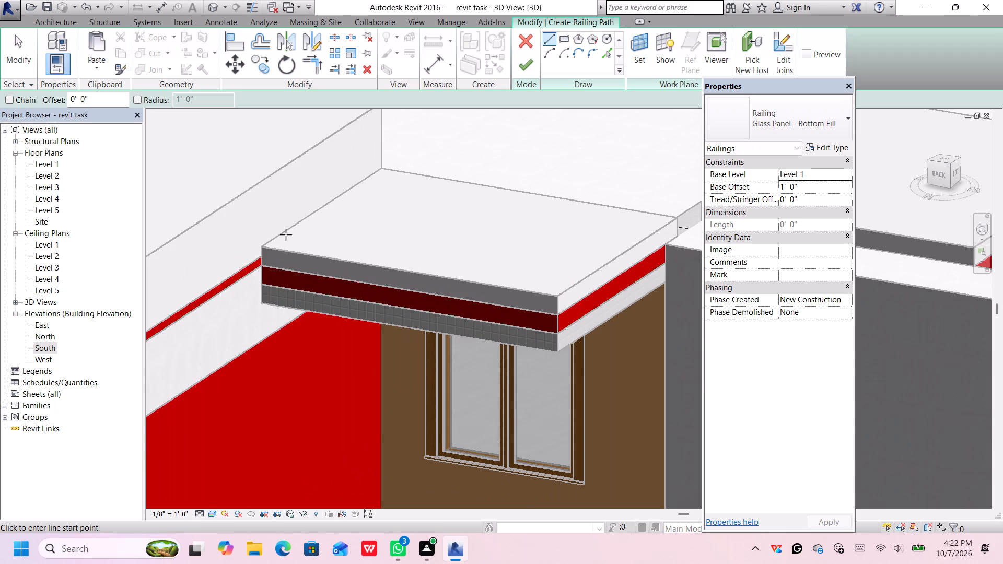
{"action": "left_click", "coordinate": [281, 234]}
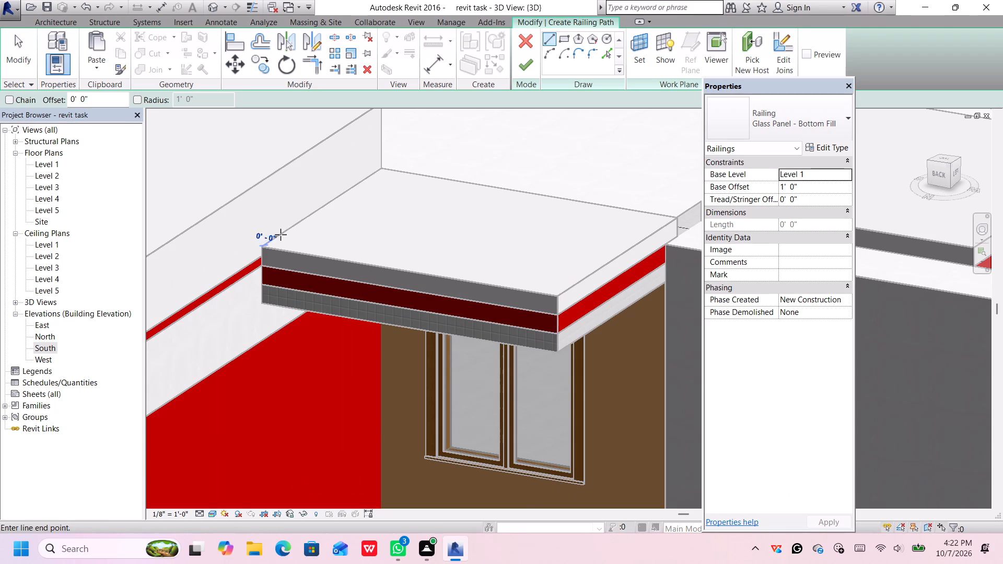
{"action": "left_click", "coordinate": [550, 283]}
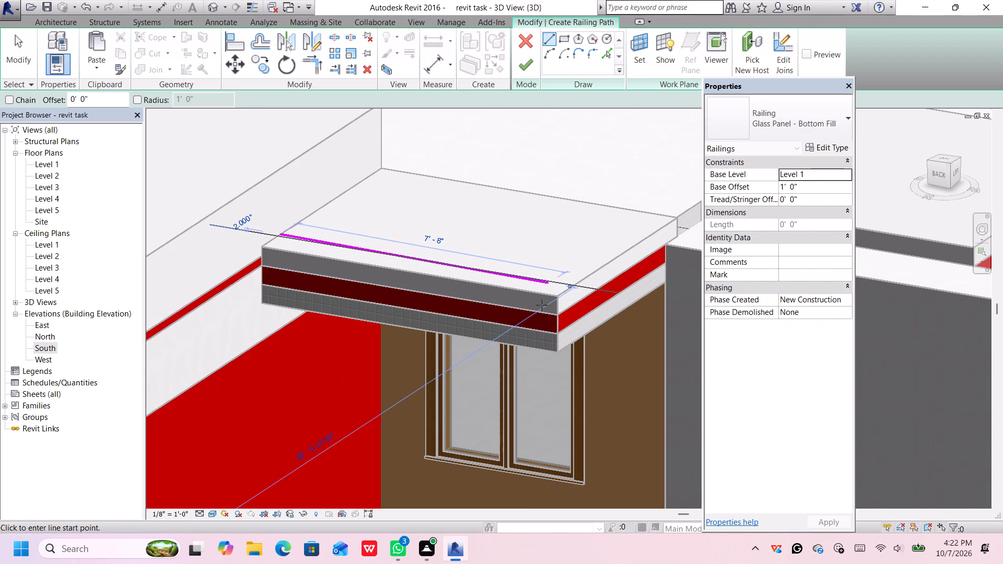
{"action": "left_click", "coordinate": [545, 281]}
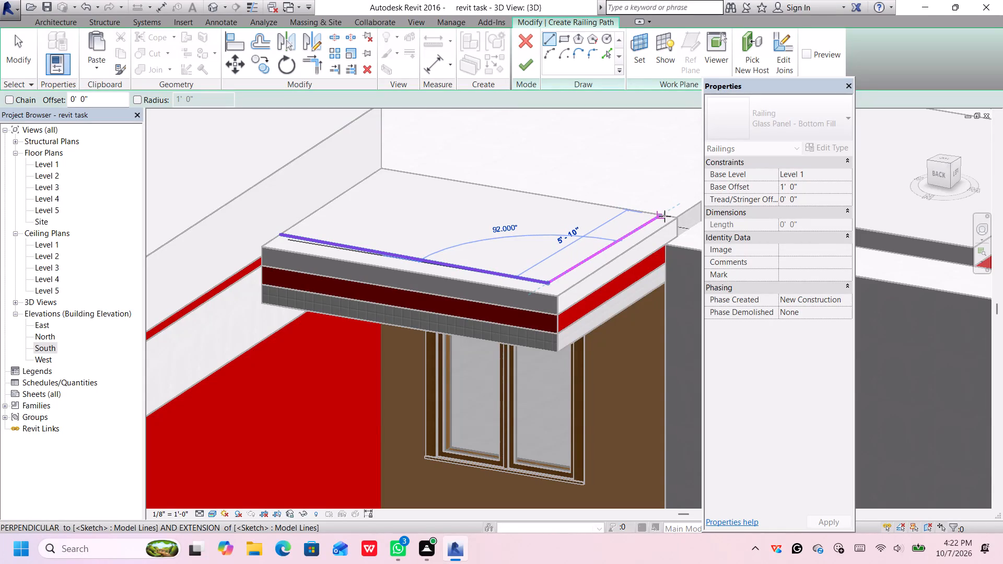
{"action": "left_click", "coordinate": [664, 216]}
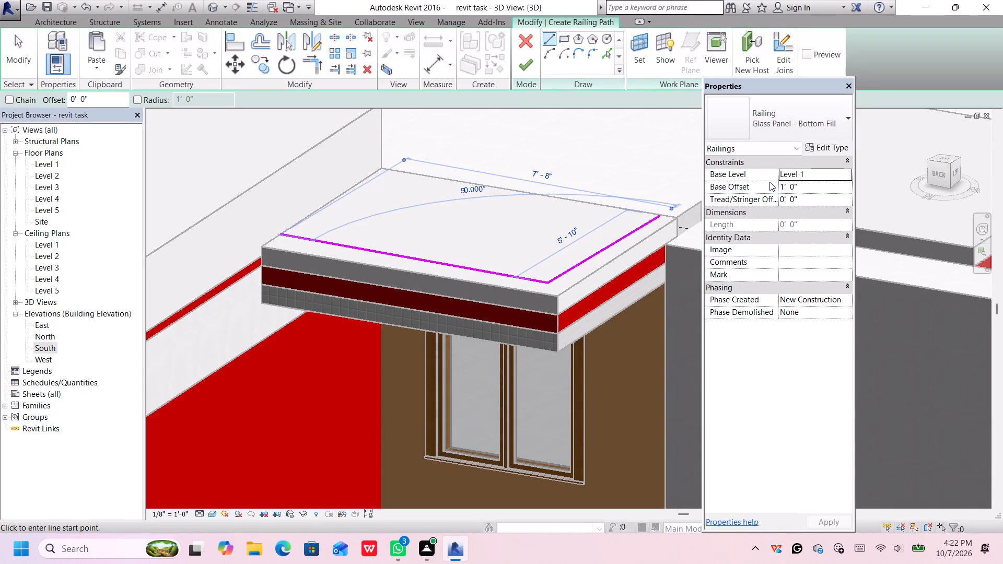
Set the L-shaped railing's base level to Level 2 and finish its path.
{"action": "left_click", "coordinate": [837, 177]}
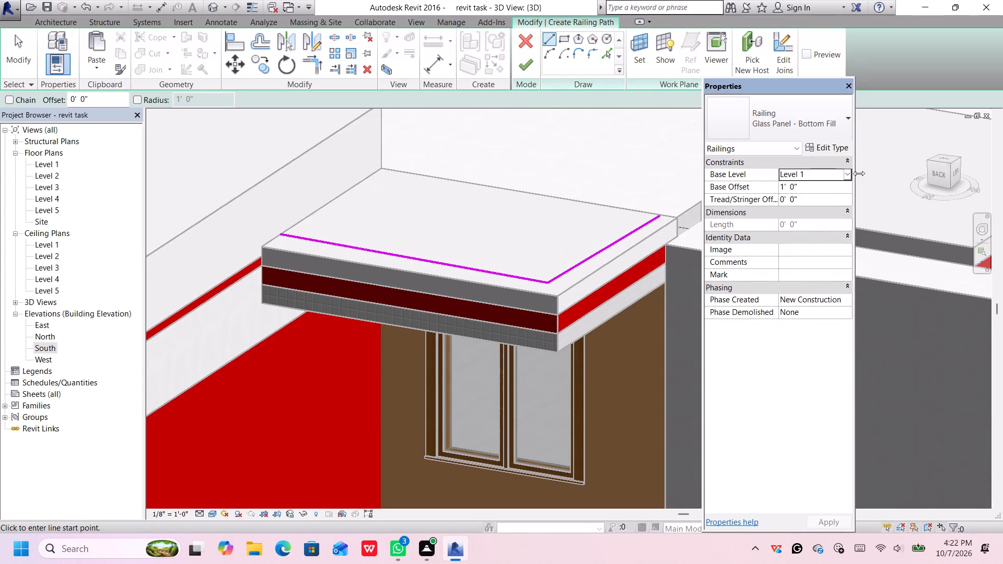
{"action": "left_click", "coordinate": [849, 174]}
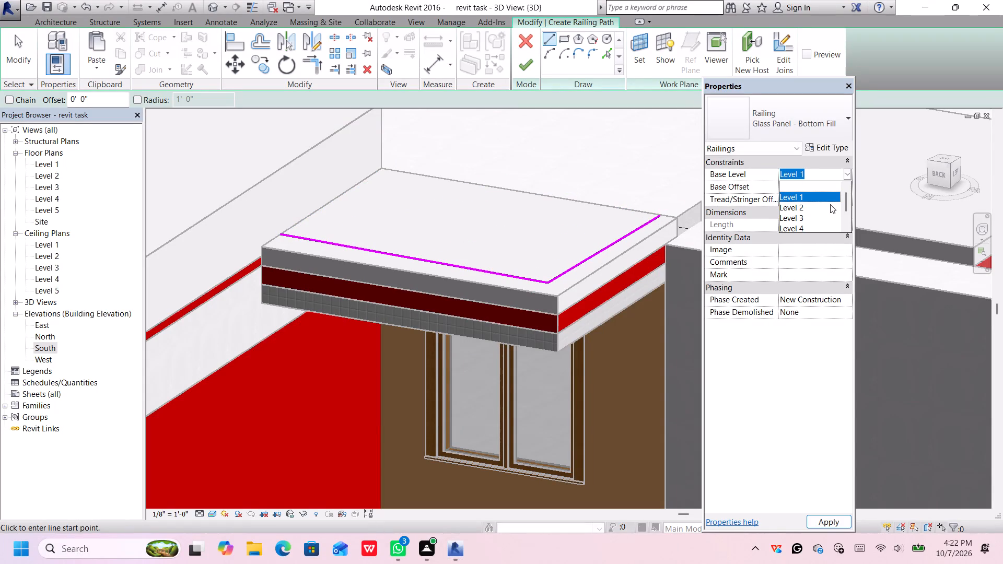
{"action": "left_click", "coordinate": [831, 204]}
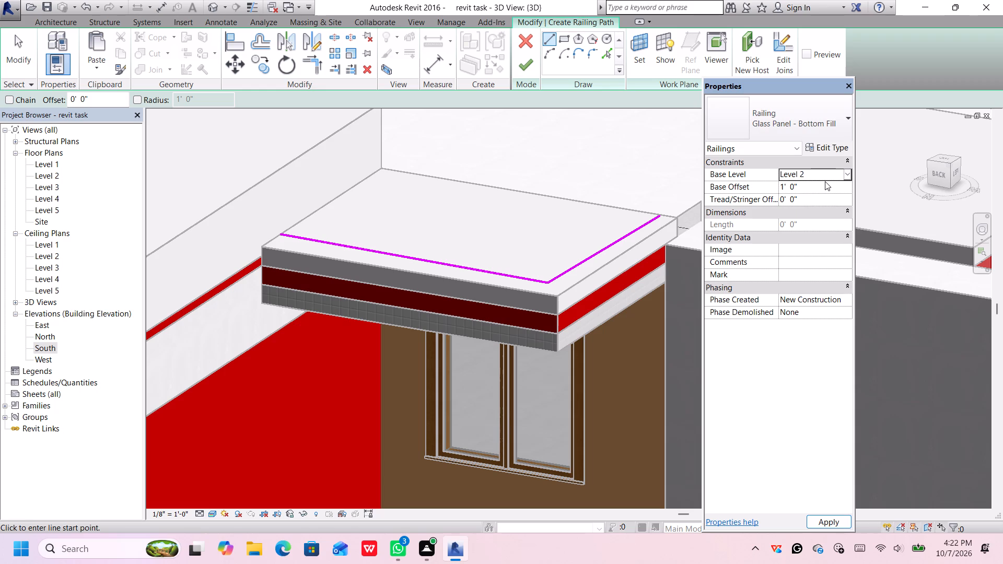
{"action": "left_click", "coordinate": [836, 523]}
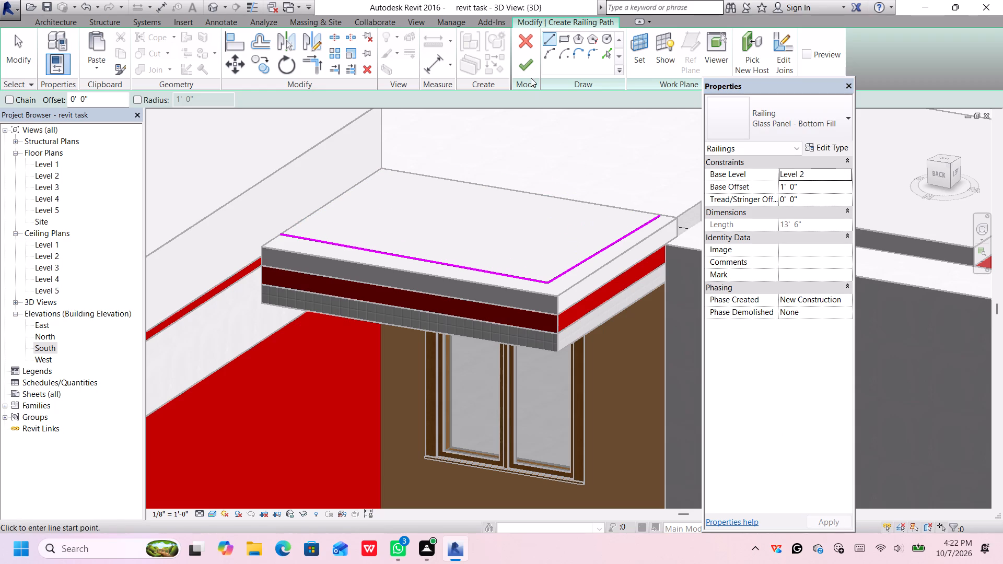
{"action": "left_click", "coordinate": [518, 69]}
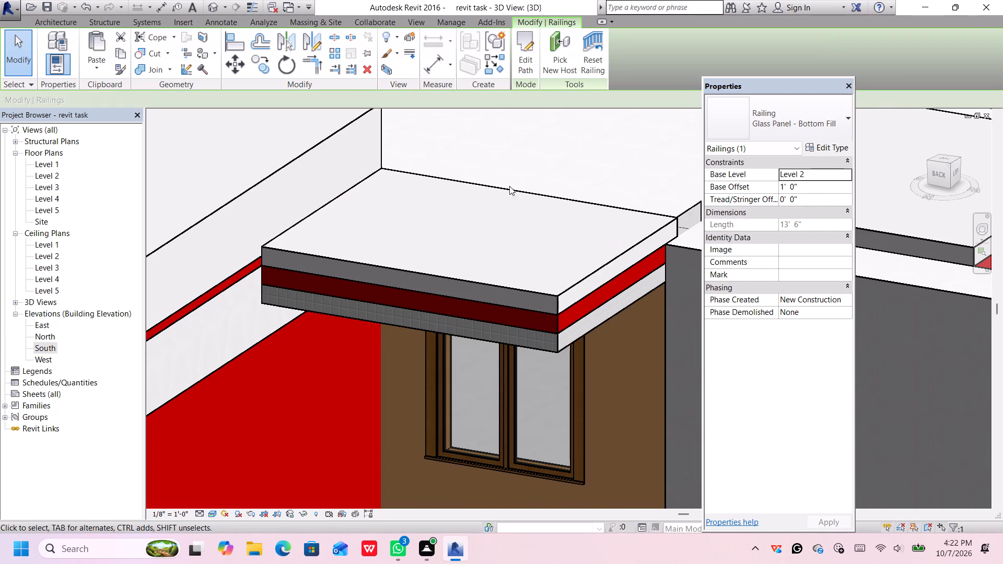
Nudge the L-shaped railing down in repeated increments from above the rear canopies to the balcony level between the red columns.
{"action": "scroll", "coordinate": [516, 208], "scroll_direction": "down", "scroll_amount": 4}
{"action": "scroll", "coordinate": [529, 208], "scroll_direction": "up", "scroll_amount": 1}
{"action": "scroll", "coordinate": [531, 206], "scroll_direction": "down", "scroll_amount": 1}
{"action": "scroll", "coordinate": [580, 203], "scroll_direction": "down", "scroll_amount": 3}
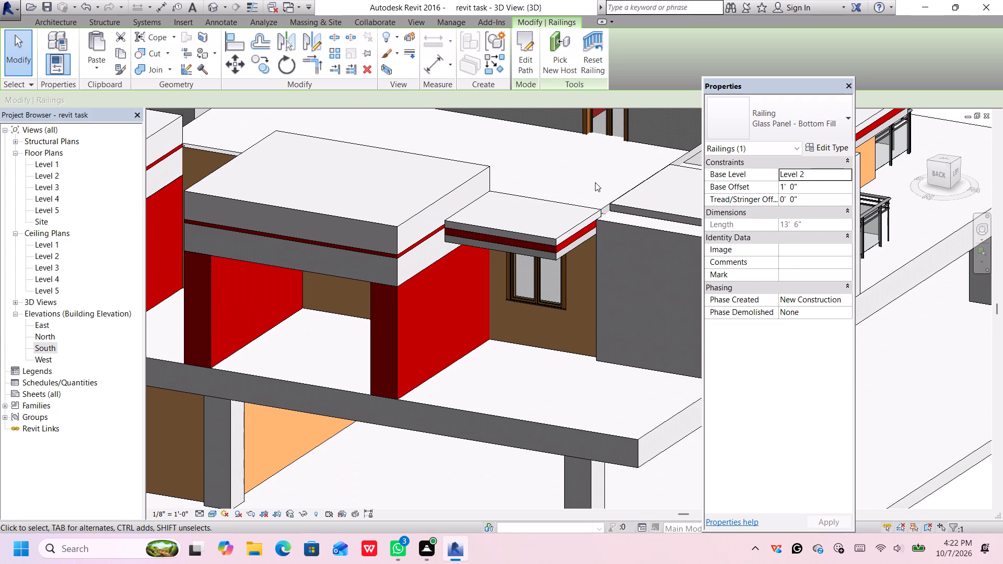
{"action": "key", "text": "Down"}
{"action": "key", "text": "Down"}
{"action": "key", "text": "Down"}
{"action": "key", "text": "Down"}
{"action": "key", "text": "Down"}
{"action": "key", "text": "Down"}
{"action": "key", "text": "Down"}
{"action": "key", "text": "Down"}
{"action": "key", "text": "Down"}
{"action": "key", "text": "Down"}
{"action": "key", "text": "Down"}
{"action": "key", "text": "Down"}
{"action": "key", "text": "Down"}
{"action": "key", "text": "Down"}
{"action": "key", "text": "Down"}
{"action": "key", "text": "Down"}
{"action": "key", "text": "Down"}
{"action": "key", "text": "Down"}
{"action": "key", "text": "Down"}
{"action": "key", "text": "Down"}
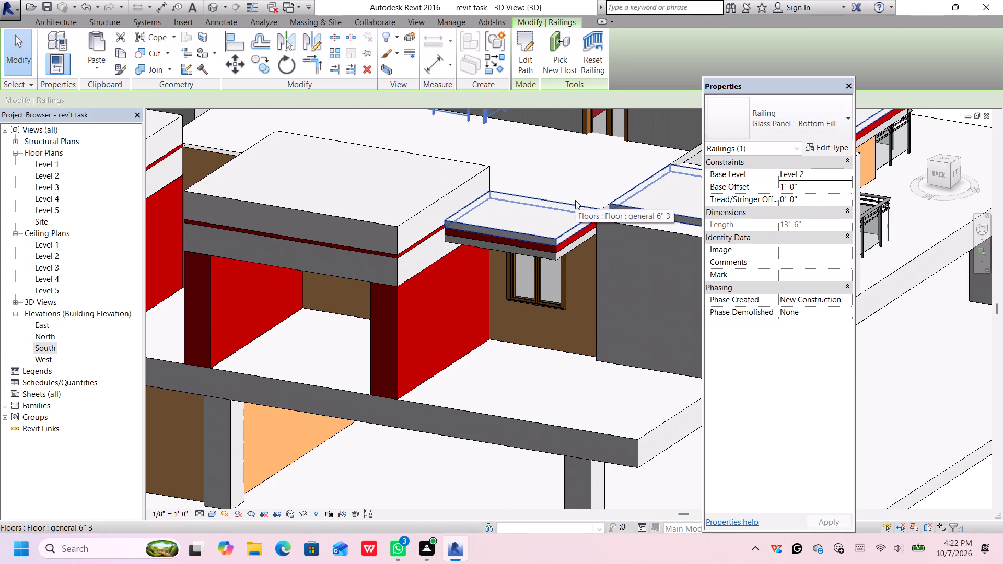
{"action": "key", "text": "Down"}
{"action": "key", "text": "Down"}
{"action": "key", "text": "Down"}
{"action": "key", "text": "Down"}
{"action": "key", "text": "Down"}
{"action": "key", "text": "Down"}
{"action": "key", "text": "Down"}
{"action": "key", "text": "Down"}
{"action": "key", "text": "Down"}
{"action": "key", "text": "Down"}
{"action": "key", "text": "Down"}
{"action": "key", "text": "Down"}
{"action": "key", "text": "Down"}
{"action": "key", "text": "Down"}
{"action": "key", "text": "Down"}
{"action": "key", "text": "Down"}
{"action": "key", "text": "Down"}
{"action": "key", "text": "Down"}
{"action": "key", "text": "Down"}
{"action": "key", "text": "Down"}
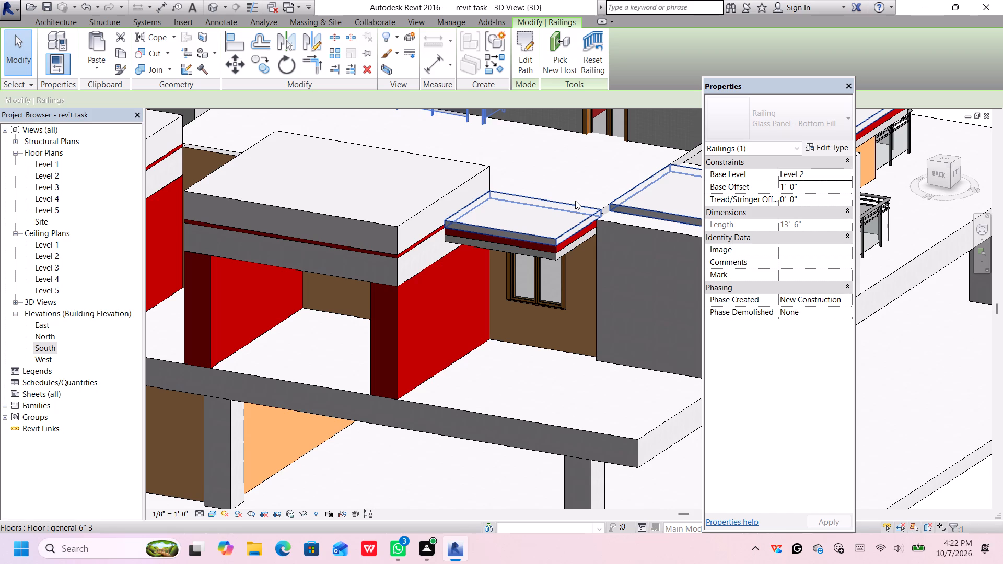
{"action": "key", "text": "Down"}
{"action": "key", "text": "Down"}
{"action": "key", "text": "Down"}
{"action": "key", "text": "Down"}
{"action": "key", "text": "Down"}
{"action": "key", "text": "Down"}
{"action": "key", "text": "Down"}
{"action": "key", "text": "Down"}
{"action": "key", "text": "Down"}
{"action": "key", "text": "Down"}
{"action": "key", "text": "Down"}
{"action": "key", "text": "Down"}
{"action": "key", "text": "Down"}
{"action": "key", "text": "Down"}
{"action": "key", "text": "Down"}
{"action": "key", "text": "Down"}
{"action": "key", "text": "Down"}
{"action": "key", "text": "Down"}
{"action": "key", "text": "Down"}
{"action": "key", "text": "Down"}
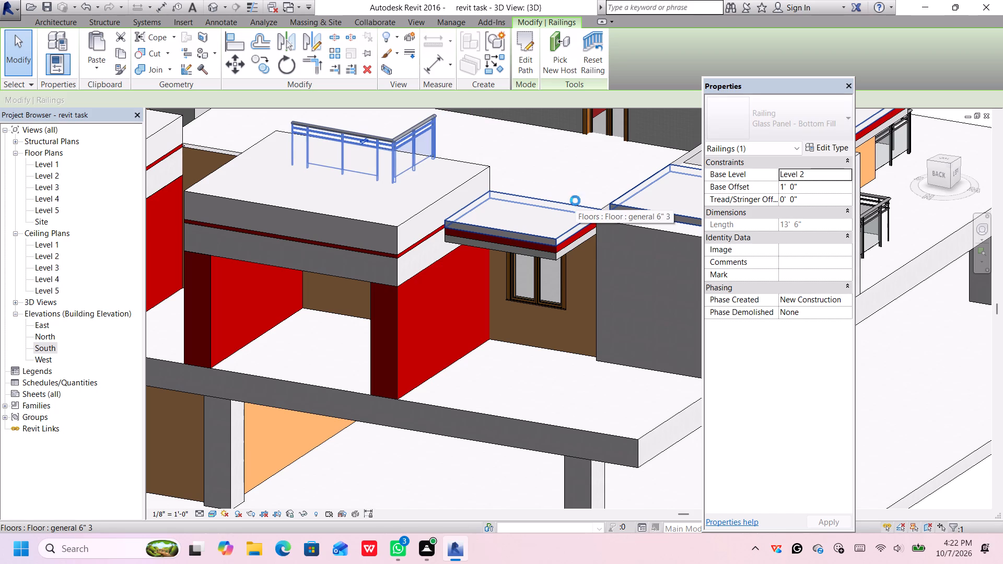
{"action": "scroll", "coordinate": [575, 199], "scroll_direction": "down", "scroll_amount": 6}
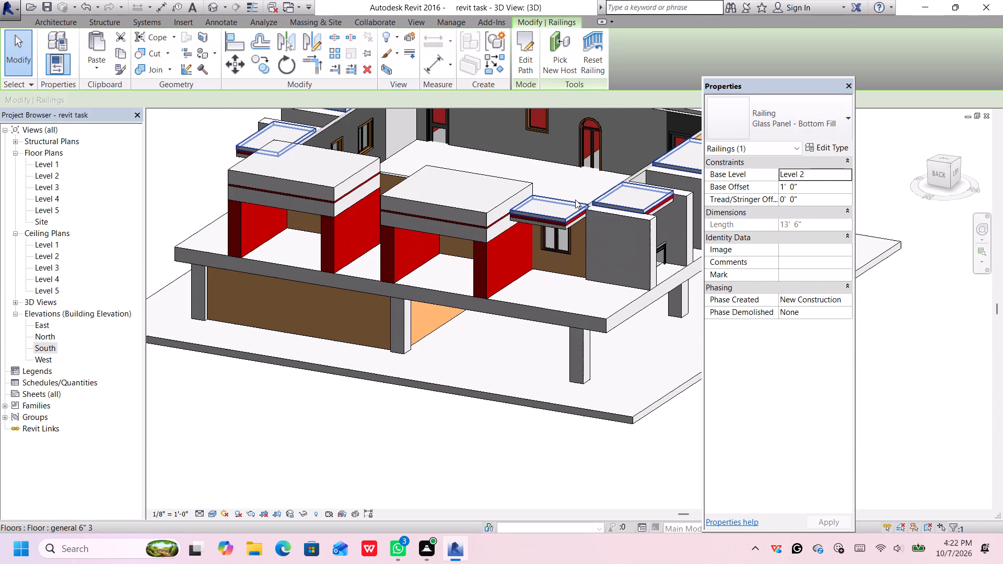
{"action": "scroll", "coordinate": [582, 183], "scroll_direction": "down", "scroll_amount": 2}
{"action": "middle_click_drag", "start_coordinate": [591, 172], "coordinate": [597, 222]}
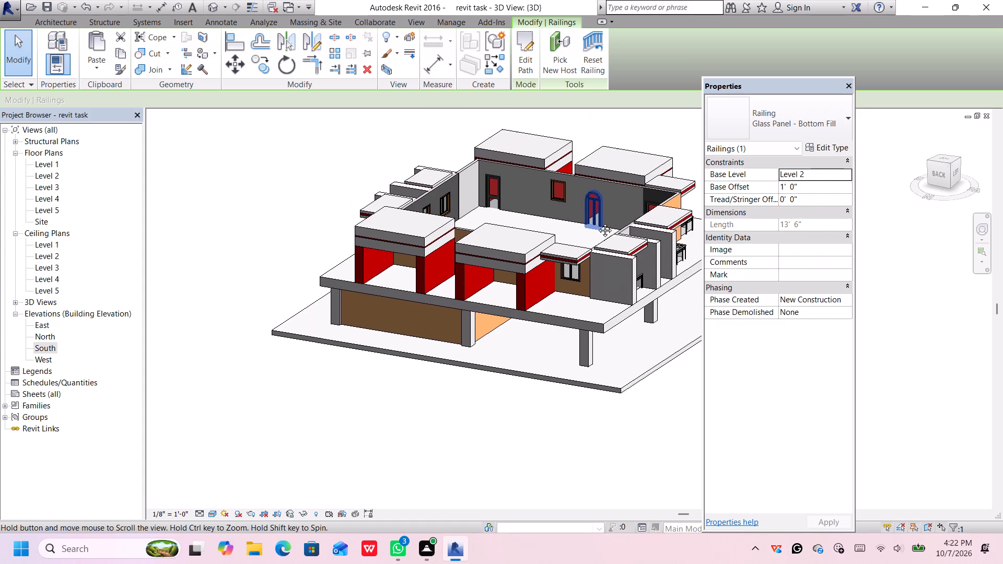
{"action": "middle_click_drag", "start_coordinate": [597, 222], "coordinate": [597, 225]}
{"action": "scroll", "coordinate": [568, 234], "scroll_direction": "up", "scroll_amount": 3}
{"action": "key", "text": "Down"}
{"action": "key", "text": "Down"}
{"action": "key", "text": "Down"}
{"action": "key", "text": "Down"}
{"action": "key", "text": "Down"}
{"action": "key", "text": "Down"}
{"action": "key", "text": "Down"}
{"action": "key", "text": "Down"}
{"action": "key", "text": "Down"}
{"action": "key", "text": "Down"}
{"action": "key", "text": "Down"}
{"action": "key", "text": "Down"}
{"action": "key", "text": "Down"}
{"action": "key", "text": "Down"}
{"action": "key", "text": "Down"}
{"action": "key", "text": "Down"}
{"action": "key", "text": "Down"}
{"action": "key", "text": "Down"}
{"action": "key", "text": "Down"}
{"action": "key", "text": "Down"}
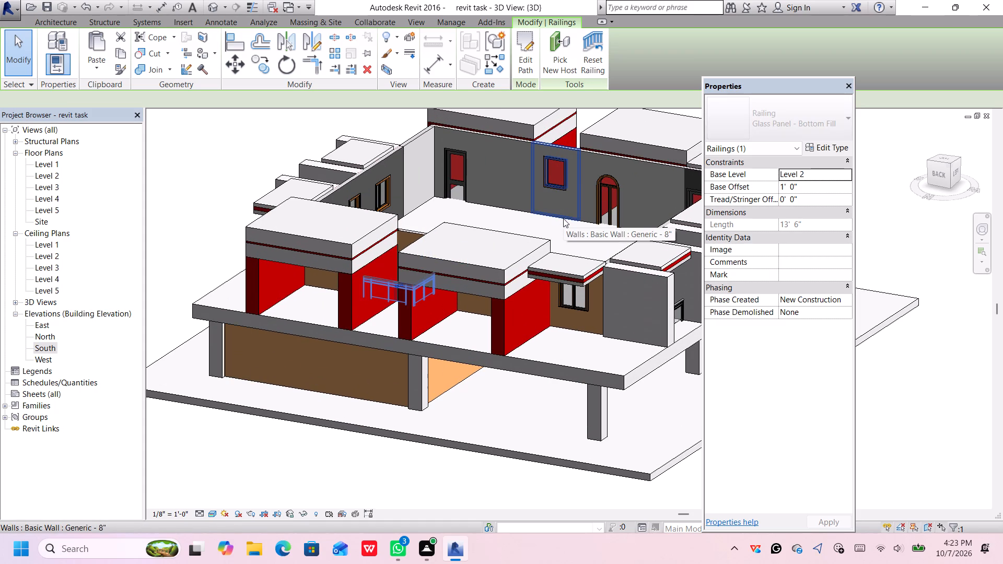
Nudge the L-shaped railing sideways along the rear balcony, past the red columns, to the bay below the corner window.
{"action": "key", "text": "Right"}
{"action": "key", "text": "Right"}
{"action": "key", "text": "Right"}
{"action": "key", "text": "Right"}
{"action": "key", "text": "Right"}
{"action": "key", "text": "Right"}
{"action": "key", "text": "Right"}
{"action": "key", "text": "Right"}
{"action": "key", "text": "Right"}
{"action": "key", "text": "Right"}
{"action": "key", "text": "Right"}
{"action": "key", "text": "Right"}
{"action": "key", "text": "Right"}
{"action": "key", "text": "Right"}
{"action": "key", "text": "Right"}
{"action": "key", "text": "Right"}
{"action": "key", "text": "Right"}
{"action": "key", "text": "Right"}
{"action": "key", "text": "Right"}
{"action": "key", "text": "Right"}
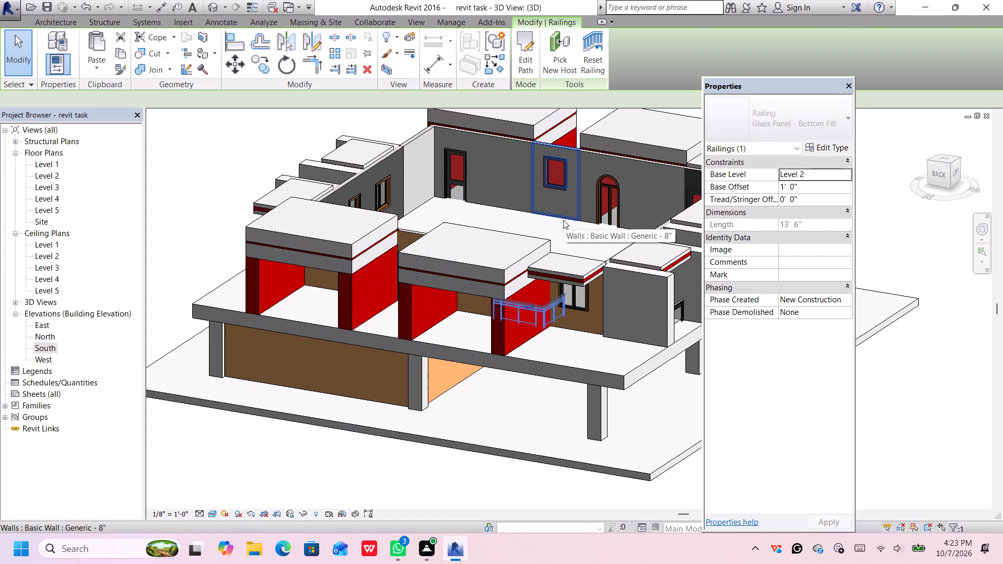
{"action": "key", "text": "Right"}
{"action": "key", "text": "Right"}
{"action": "key", "text": "Right"}
{"action": "key", "text": "Right"}
{"action": "key", "text": "Right"}
{"action": "key", "text": "Right"}
{"action": "key", "text": "Right"}
{"action": "key", "text": "Right"}
{"action": "key", "text": "Right"}
{"action": "key", "text": "Right"}
{"action": "key", "text": "Right"}
{"action": "key", "text": "Right"}
{"action": "key", "text": "Right"}
{"action": "key", "text": "Right"}
{"action": "key", "text": "Right"}
{"action": "key", "text": "Right"}
{"action": "key", "text": "Right"}
{"action": "key", "text": "Right"}
{"action": "key", "text": "Right"}
{"action": "key", "text": "Right"}
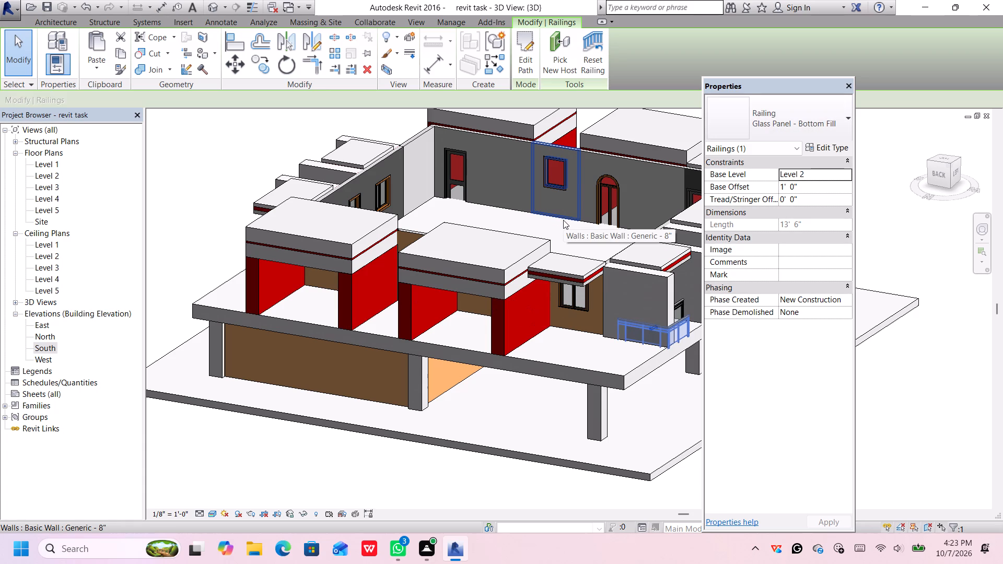
{"action": "key", "text": "Left"}
{"action": "key", "text": "Left"}
{"action": "key", "text": "Left"}
{"action": "key", "text": "Left"}
{"action": "key", "text": "Left"}
{"action": "key", "text": "Left"}
{"action": "key", "text": "Left"}
{"action": "key", "text": "Left"}
{"action": "key", "text": "Left"}
{"action": "key", "text": "Left"}
{"action": "key", "text": "Left"}
{"action": "key", "text": "Left"}
{"action": "key", "text": "Left"}
{"action": "key", "text": "Left"}
{"action": "key", "text": "Left"}
{"action": "key", "text": "Left"}
{"action": "key", "text": "Left"}
{"action": "key", "text": "Left"}
{"action": "key", "text": "Left"}
{"action": "key", "text": "Left"}
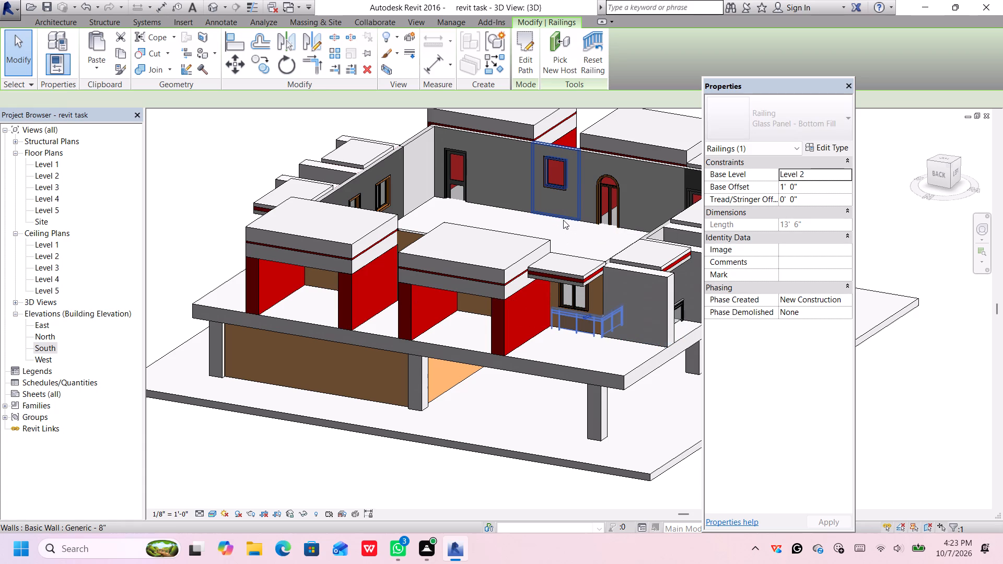
Nudge the L-shaped railing outward toward the balcony slab edge, in front of the corner window.
{"action": "key", "text": "Down"}
{"action": "key", "text": "Down"}
{"action": "key", "text": "Down"}
{"action": "key", "text": "Down"}
{"action": "key", "text": "Down"}
{"action": "key", "text": "Down"}
{"action": "key", "text": "Down"}
{"action": "key", "text": "Down"}
{"action": "key", "text": "Down"}
{"action": "key", "text": "Down"}
{"action": "key", "text": "Down"}
{"action": "key", "text": "Down"}
{"action": "key", "text": "Down"}
{"action": "key", "text": "Down"}
{"action": "key", "text": "Down"}
{"action": "key", "text": "Down"}
{"action": "key", "text": "Down"}
{"action": "key", "text": "Down"}
{"action": "key", "text": "Down"}
{"action": "key", "text": "Down"}
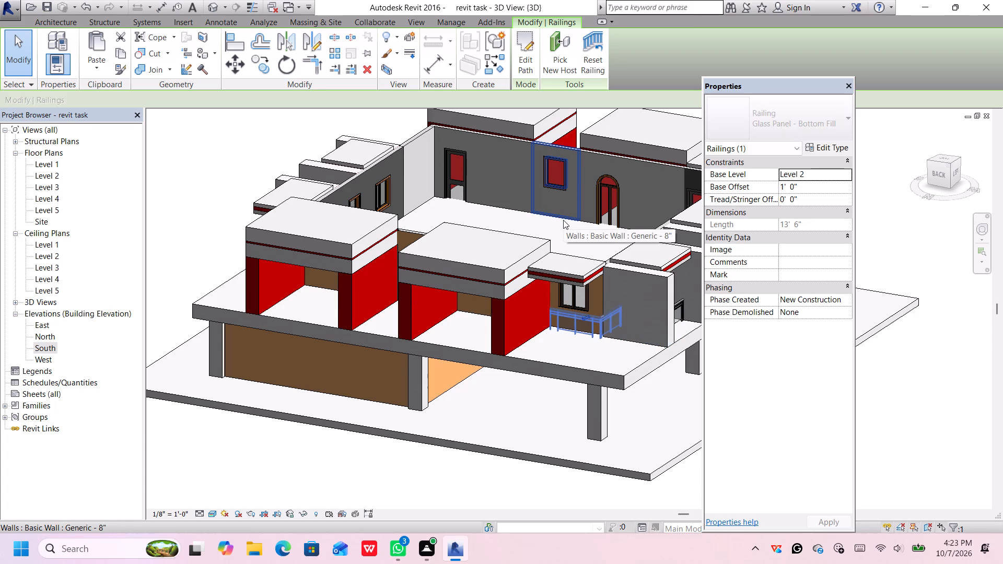
{"action": "key", "text": "Up"}
{"action": "key", "text": "Up"}
{"action": "key", "text": "Up"}
{"action": "key", "text": "Up"}
{"action": "key", "text": "Up"}
{"action": "key", "text": "Up"}
{"action": "key", "text": "Up"}
{"action": "key", "text": "Up"}
{"action": "key", "text": "Up"}
{"action": "key", "text": "Up"}
{"action": "key", "text": "Up"}
{"action": "key", "text": "Up"}
{"action": "key", "text": "Up"}
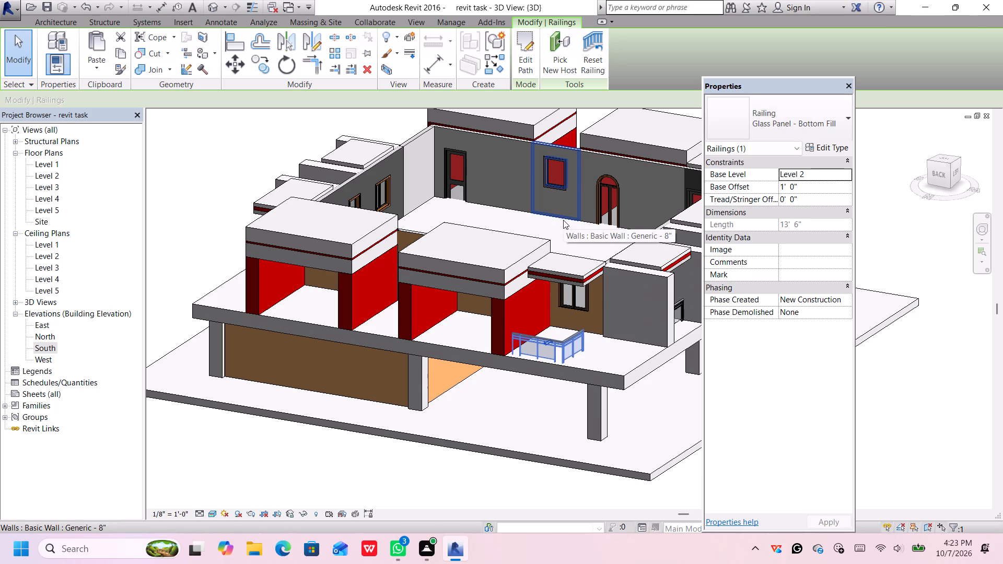
Fine-tune the L-shaped railing's position in small nudges so its free end meets the red column wall beside the corner window.
{"action": "scroll", "coordinate": [567, 320], "scroll_direction": "up", "scroll_amount": 2}
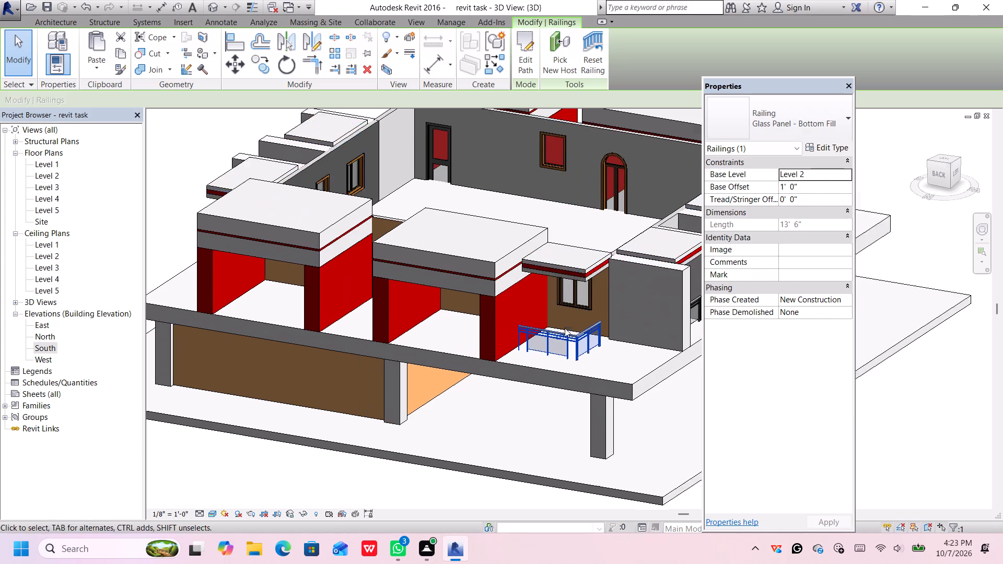
{"action": "scroll", "coordinate": [565, 328], "scroll_direction": "up", "scroll_amount": 6}
{"action": "key", "text": "Up"}
{"action": "key", "text": "Up"}
{"action": "key", "text": "Up"}
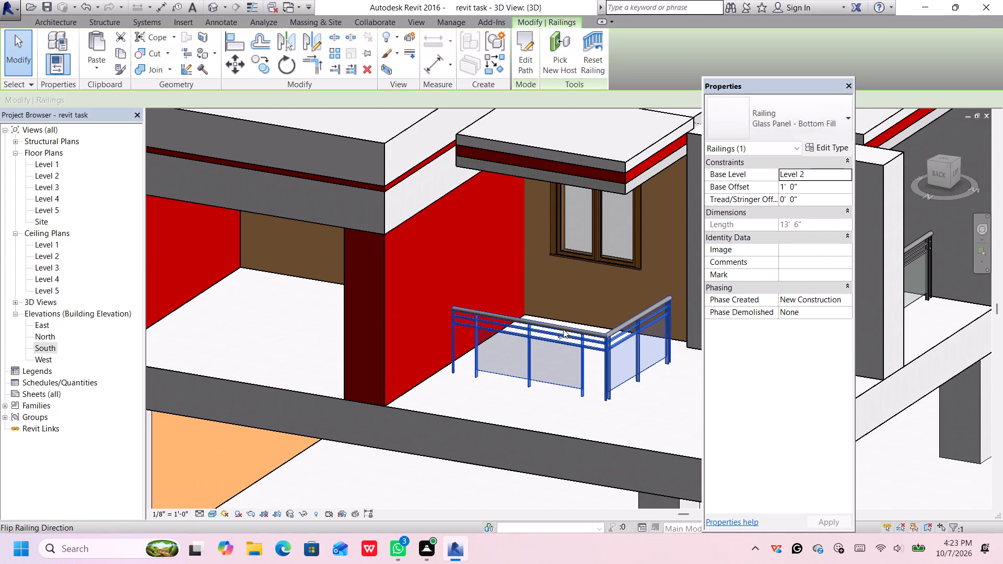
{"action": "key", "text": "Up"}
{"action": "key", "text": "Up"}
{"action": "key", "text": "Up"}
{"action": "key", "text": "Up"}
{"action": "key", "text": "Up"}
{"action": "key", "text": "Up"}
{"action": "key", "text": "Up"}
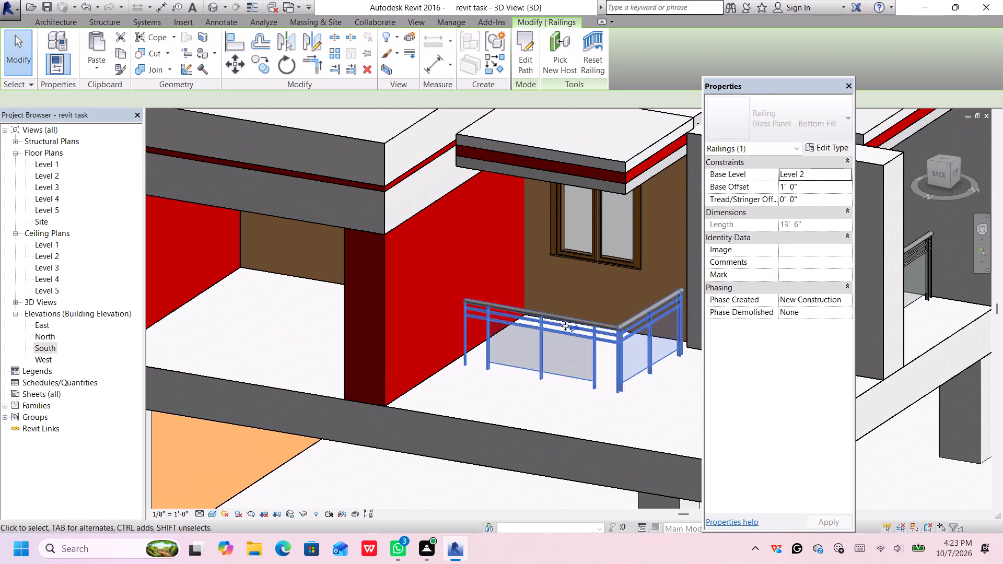
{"action": "key", "text": "Up"}
{"action": "key", "text": "Up"}
{"action": "key", "text": "Up"}
{"action": "key", "text": "Up"}
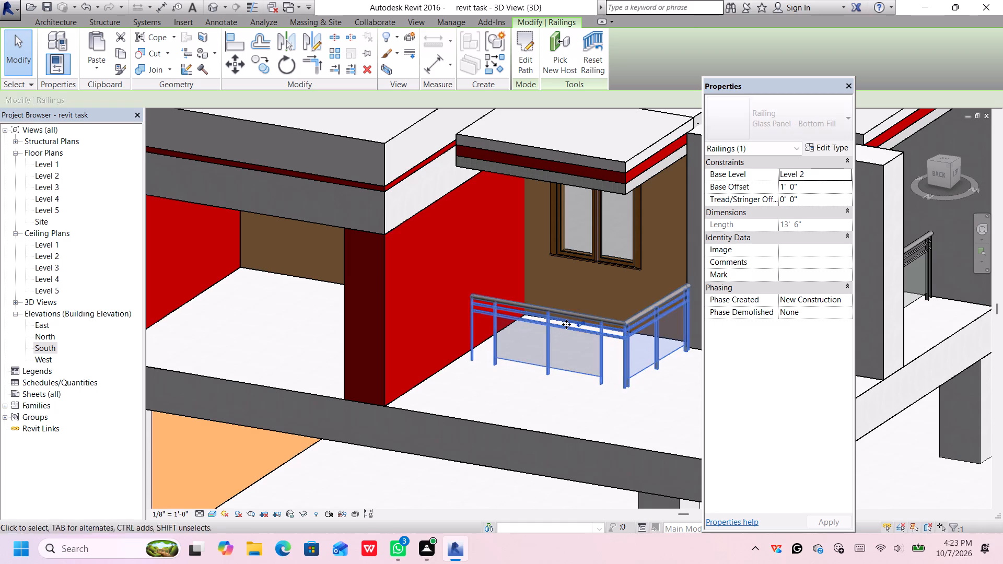
{"action": "key", "text": "Up"}
{"action": "key", "text": "Down"}
{"action": "key", "text": "Up"}
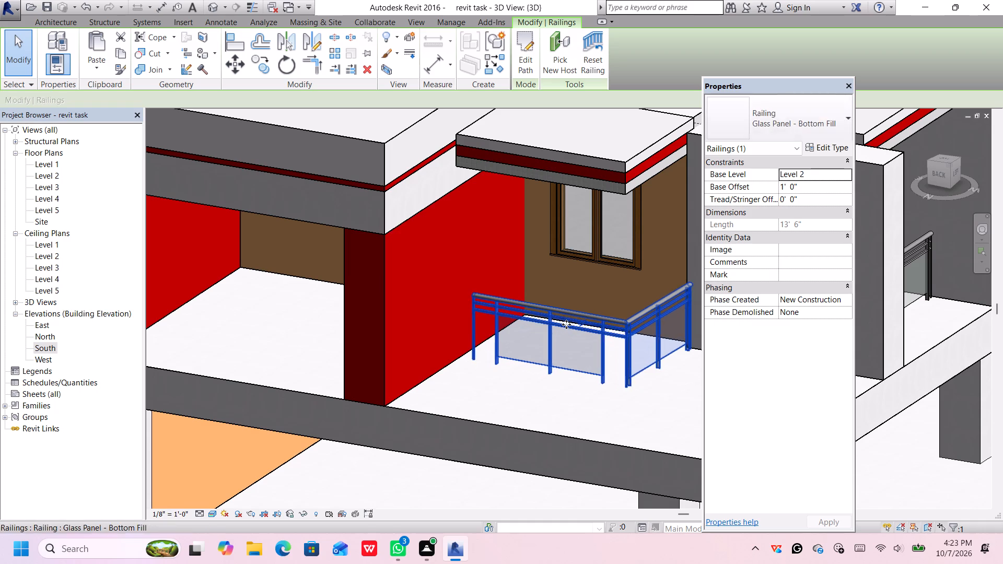
{"action": "key", "text": "Up"}
{"action": "key", "text": "Up"}
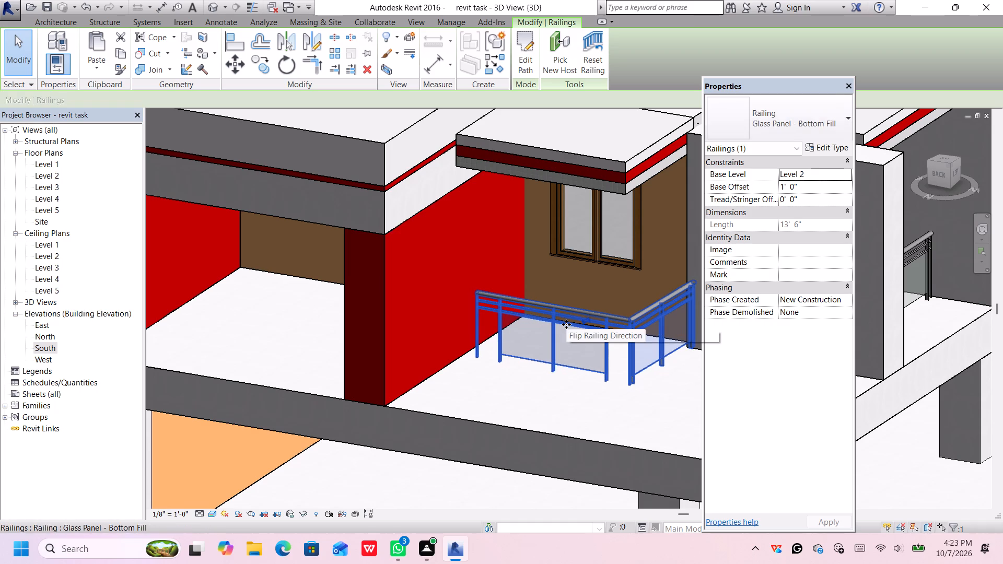
{"action": "key", "text": "Down"}
{"action": "key", "text": "Left"}
{"action": "key", "text": "Left"}
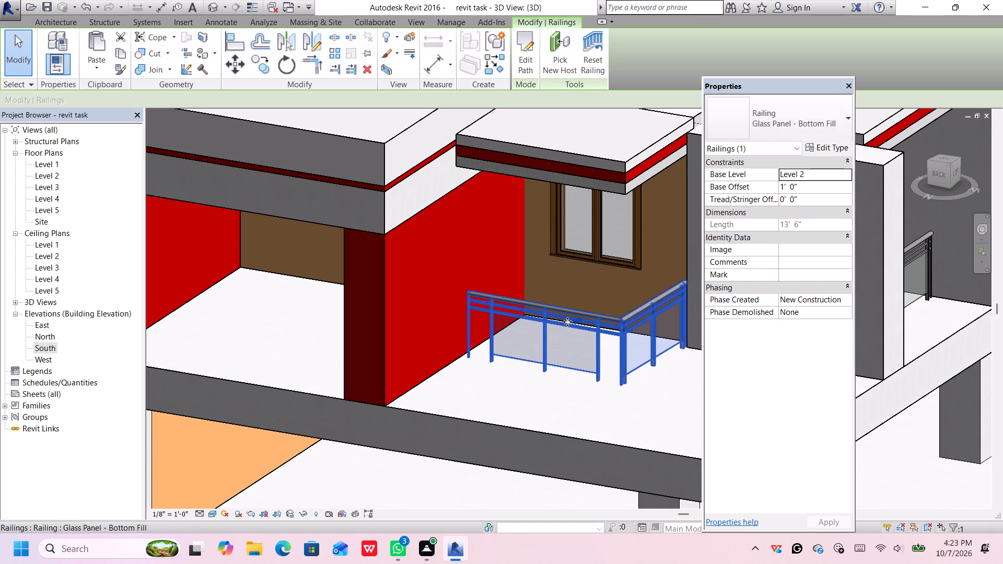
{"action": "key", "text": "Left"}
{"action": "key", "text": "Left"}
{"action": "key", "text": "Left"}
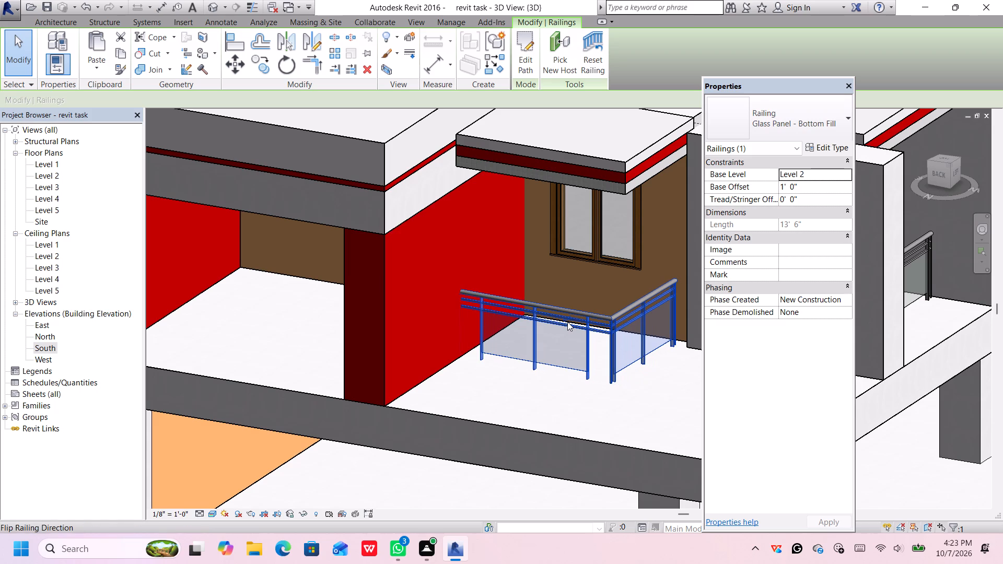
{"action": "key", "text": "Right"}
{"action": "scroll", "coordinate": [572, 317], "scroll_direction": "down", "scroll_amount": 5}
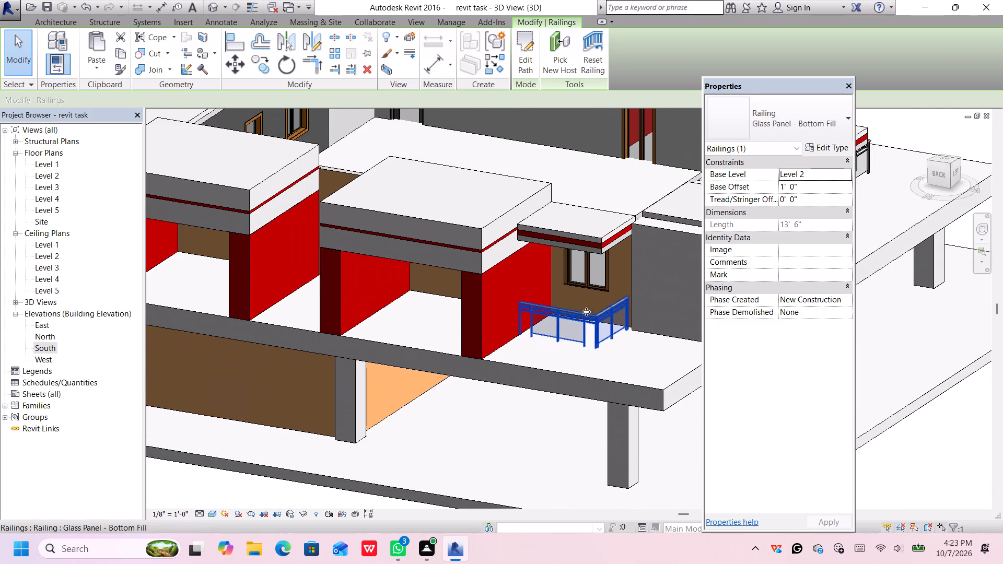
{"action": "middle_click_drag", "start_coordinate": [644, 400], "coordinate": [645, 301]}
{"action": "scroll", "coordinate": [645, 299], "scroll_direction": "up", "scroll_amount": 1}
{"action": "scroll", "coordinate": [430, 316], "scroll_direction": "up", "scroll_amount": 1}
{"action": "middle_click_drag", "start_coordinate": [430, 321], "coordinate": [488, 409]}
{"action": "scroll", "coordinate": [494, 404], "scroll_direction": "down", "scroll_amount": 3}
{"action": "middle_click_drag", "start_coordinate": [500, 386], "coordinate": [510, 418]}
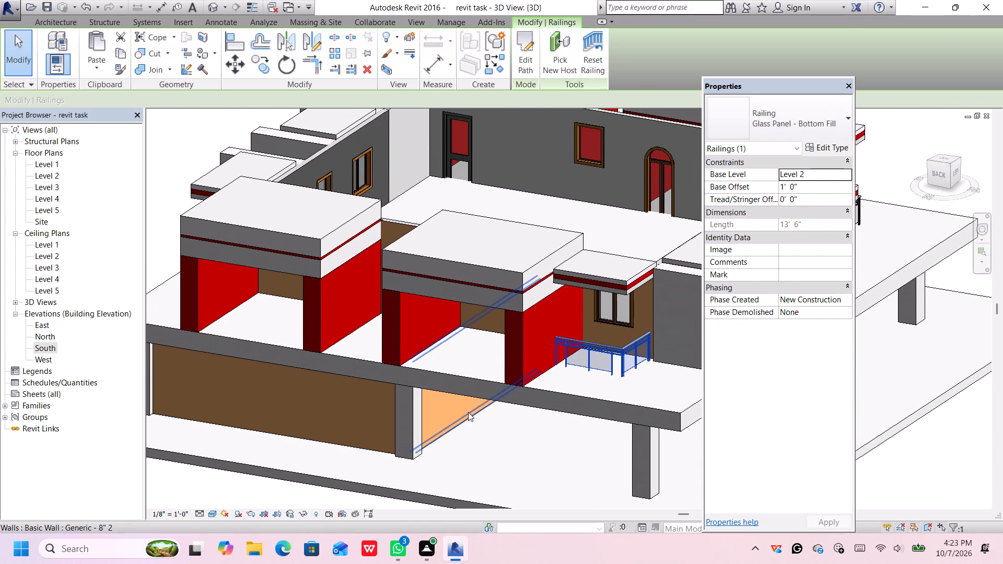
{"action": "key", "text": "Escape"}
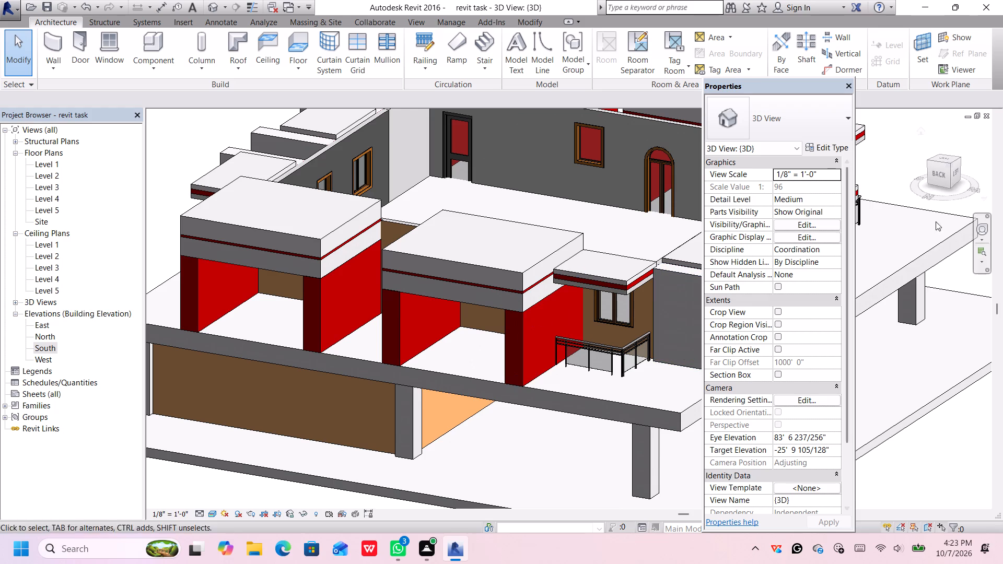
Sketch a straight glass panel railing path about 11' 10" long between the red column walls of the rear balcony bay.
{"action": "middle_click_drag", "start_coordinate": [547, 346], "coordinate": [546, 349]}
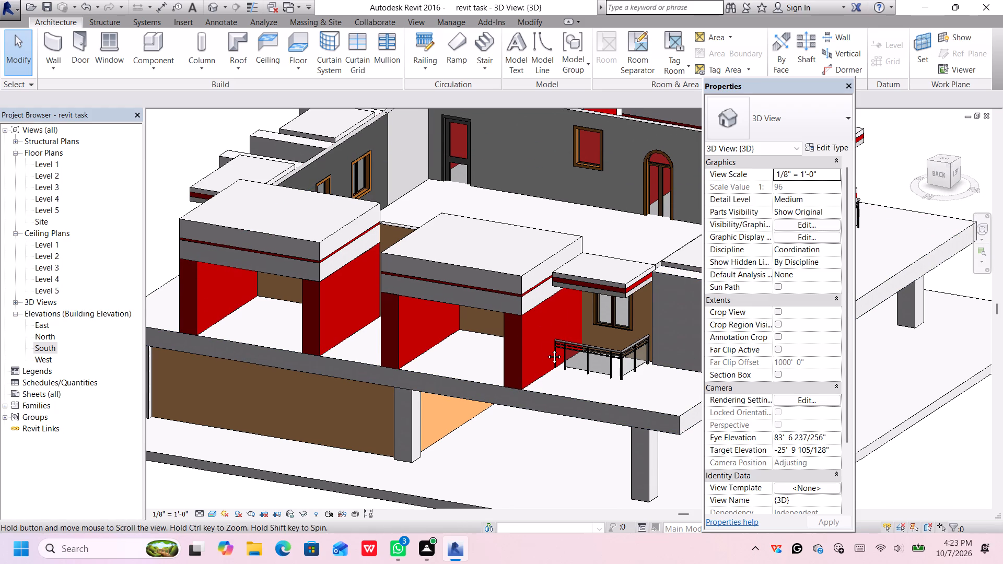
{"action": "middle_click_drag", "start_coordinate": [546, 349], "coordinate": [578, 354]}
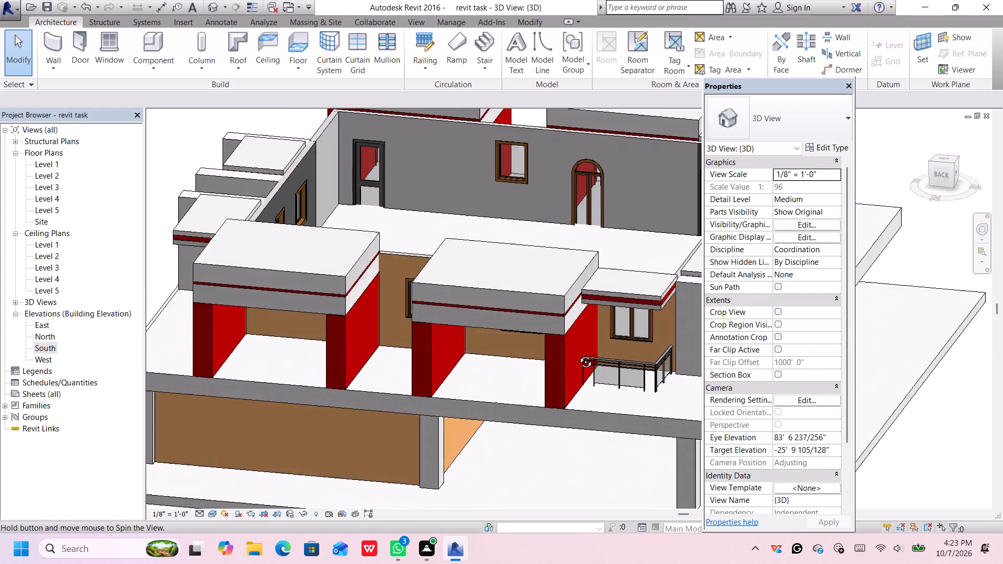
{"action": "middle_click_drag", "start_coordinate": [578, 354], "coordinate": [624, 341]}
{"action": "scroll", "coordinate": [570, 372], "scroll_direction": "up", "scroll_amount": 4}
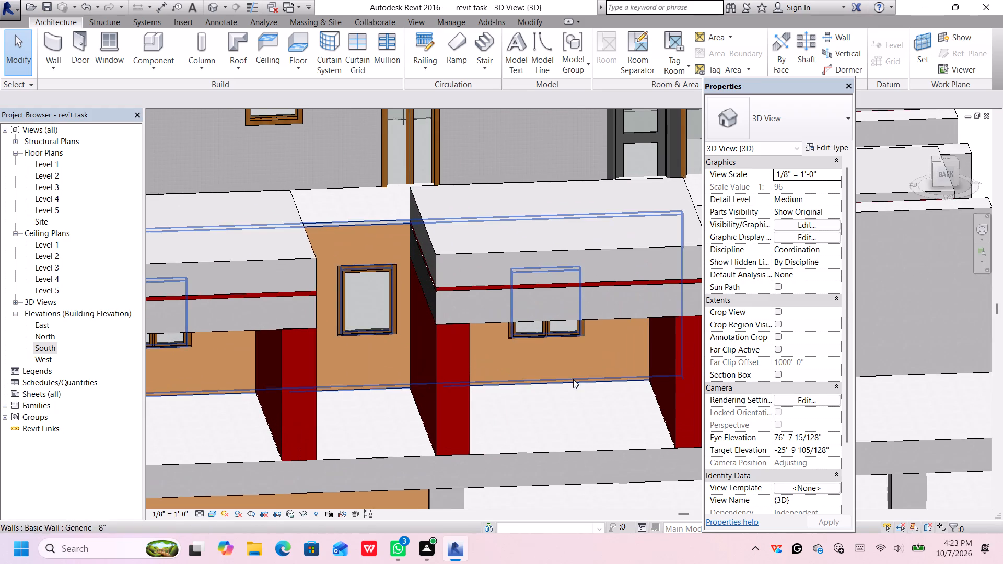
{"action": "middle_click_drag", "start_coordinate": [573, 379], "coordinate": [552, 305]}
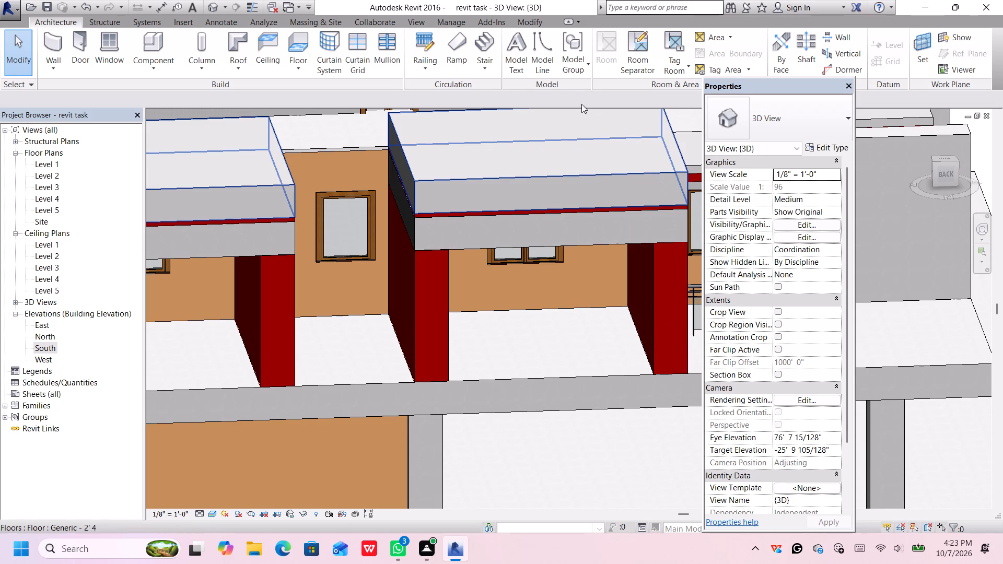
{"action": "left_click", "coordinate": [428, 48]}
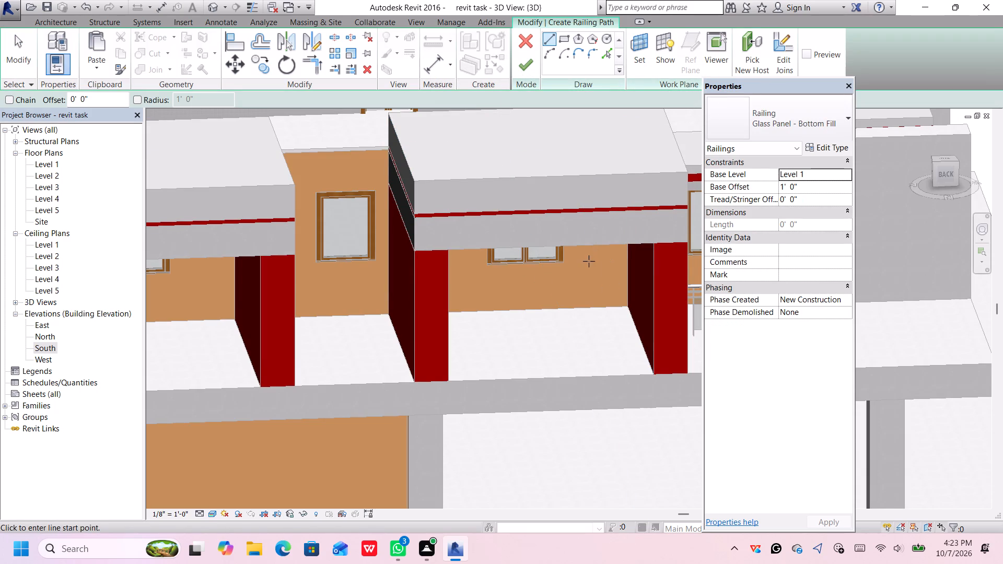
{"action": "middle_click_drag", "start_coordinate": [589, 263], "coordinate": [576, 242]}
{"action": "scroll", "coordinate": [618, 340], "scroll_direction": "up", "scroll_amount": 3}
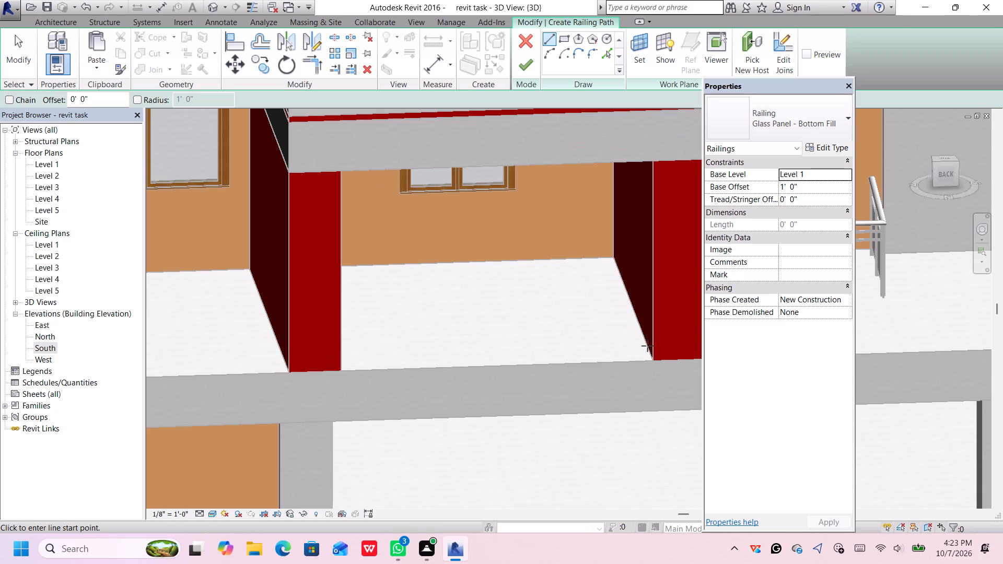
{"action": "left_click_drag", "start_coordinate": [647, 346], "coordinate": [555, 346]}
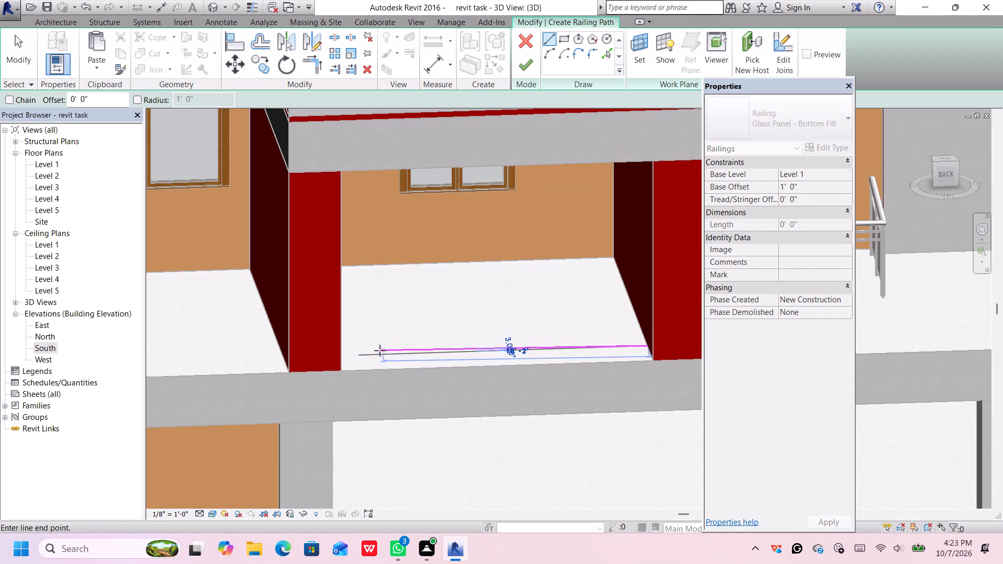
{"action": "left_click", "coordinate": [339, 356]}
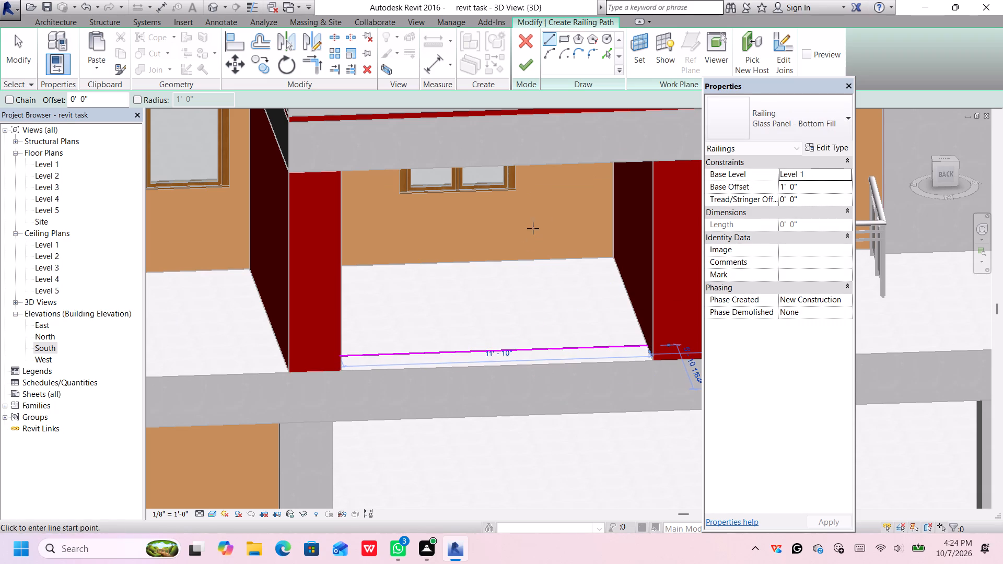
Set the straight railing's base level to Level 2 and finish its path.
{"action": "left_click", "coordinate": [835, 169]}
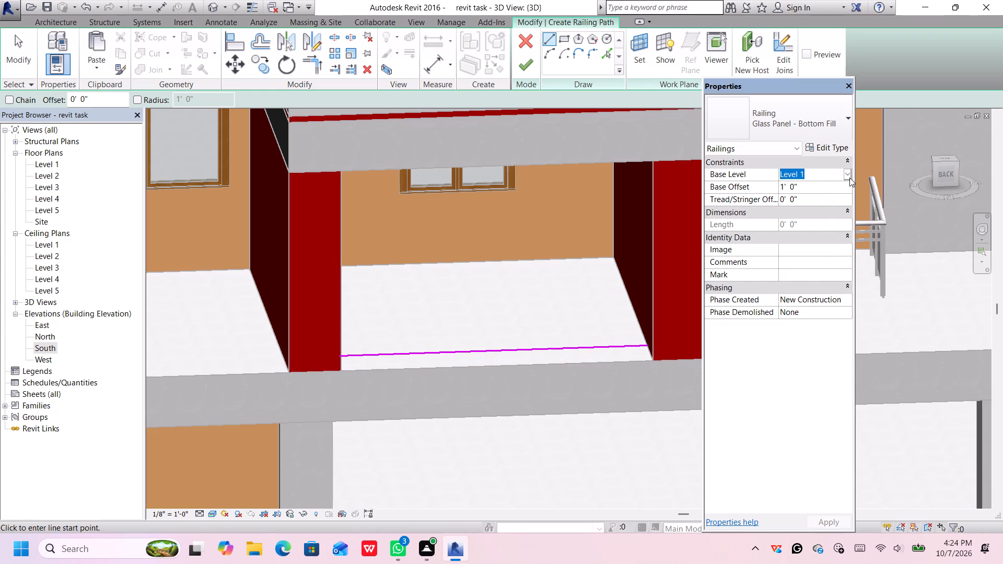
{"action": "left_click", "coordinate": [849, 178]}
{"action": "left_click", "coordinate": [804, 208]}
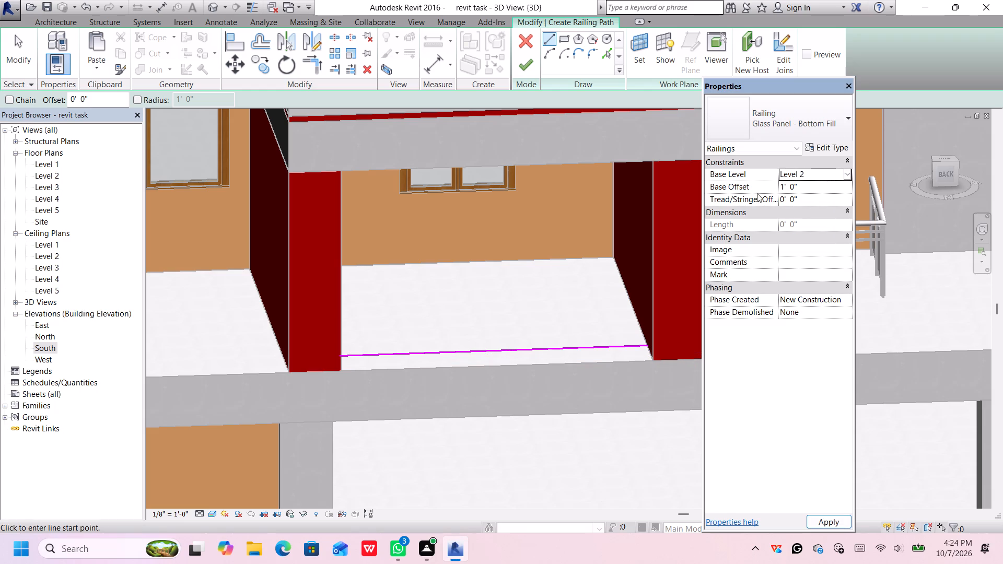
{"action": "left_click", "coordinate": [523, 63]}
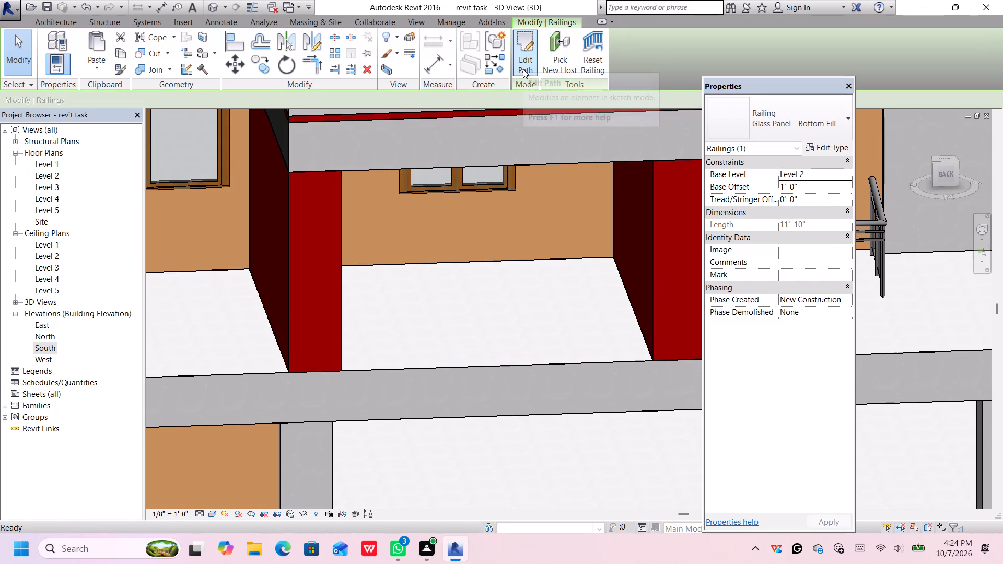
Nudge the new straight Level 2 glass panel railing outward from the house toward the rear balcony slab edge.
{"action": "key", "text": "Down"}
{"action": "key", "text": "Down"}
{"action": "key", "text": "Down"}
{"action": "key", "text": "Down"}
{"action": "key", "text": "Down"}
{"action": "key", "text": "Down"}
{"action": "key", "text": "Down"}
{"action": "key", "text": "Down"}
{"action": "key", "text": "Down"}
{"action": "key", "text": "Down"}
{"action": "key", "text": "Down"}
{"action": "key", "text": "Down"}
{"action": "key", "text": "Down"}
{"action": "key", "text": "Down"}
{"action": "key", "text": "Down"}
{"action": "key", "text": "Down"}
{"action": "key", "text": "Down"}
{"action": "key", "text": "Down"}
{"action": "key", "text": "Down"}
{"action": "key", "text": "Down"}
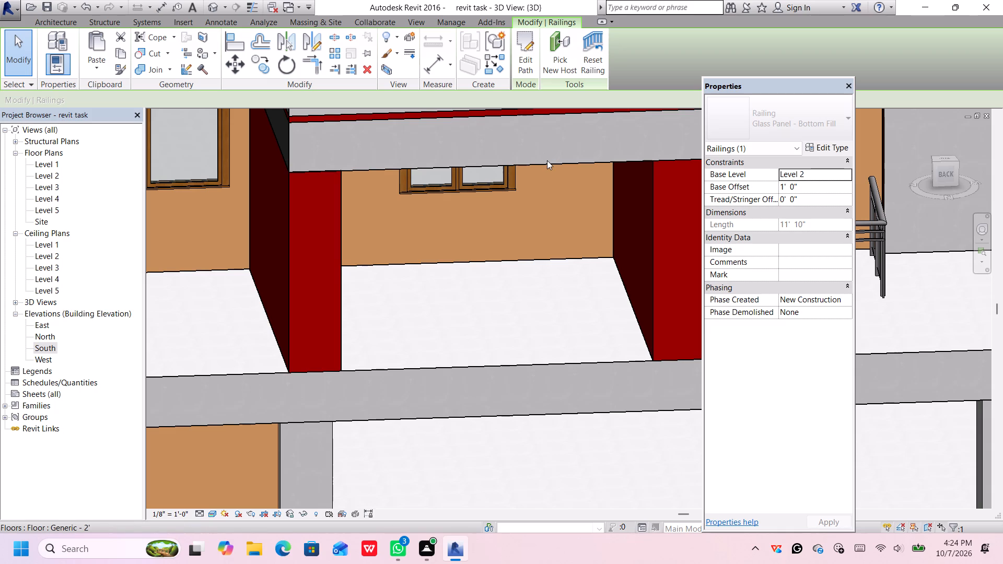
{"action": "scroll", "coordinate": [547, 160], "scroll_direction": "down", "scroll_amount": 1}
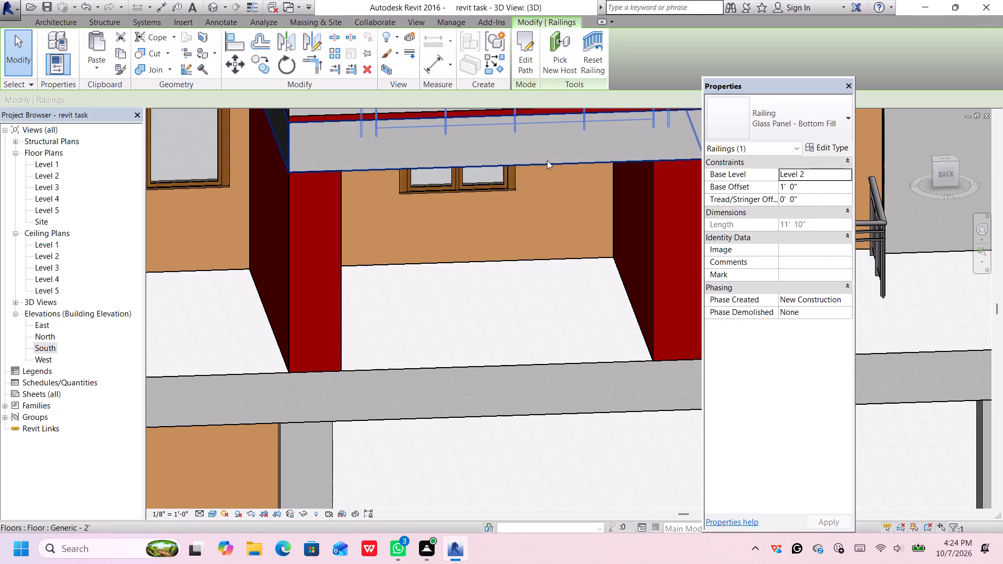
{"action": "scroll", "coordinate": [547, 160], "scroll_direction": "up", "scroll_amount": 1}
{"action": "key", "text": "Down"}
{"action": "key", "text": "Down"}
{"action": "key", "text": "Down"}
{"action": "key", "text": "Down"}
{"action": "key", "text": "Down"}
{"action": "key", "text": "Down"}
{"action": "key", "text": "Down"}
{"action": "key", "text": "Down"}
{"action": "key", "text": "Down"}
{"action": "key", "text": "Down"}
{"action": "key", "text": "Down"}
{"action": "key", "text": "Down"}
{"action": "key", "text": "Down"}
{"action": "key", "text": "Down"}
{"action": "key", "text": "Down"}
{"action": "key", "text": "Down"}
{"action": "key", "text": "Down"}
{"action": "key", "text": "Down"}
{"action": "key", "text": "Down"}
{"action": "key", "text": "Down"}
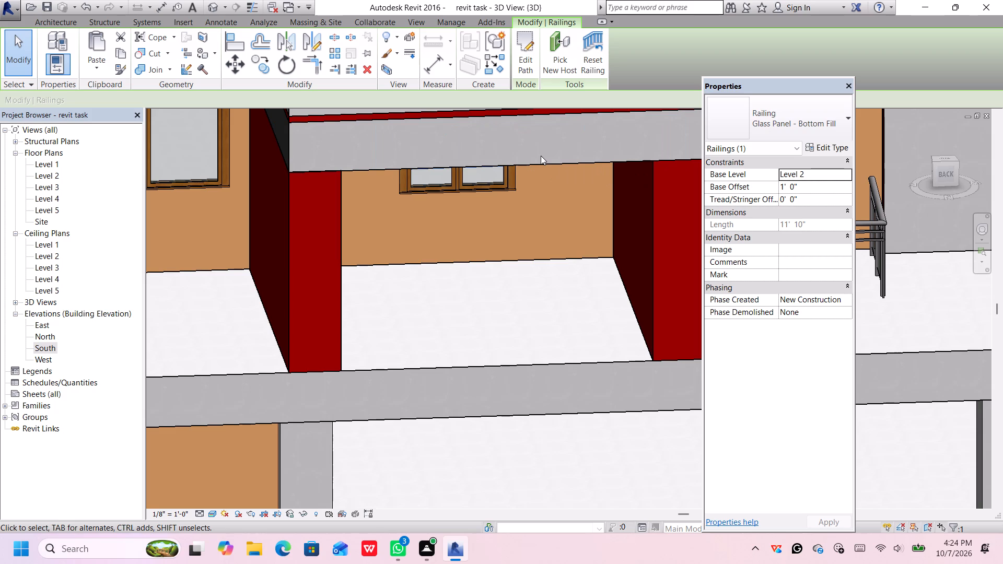
{"action": "scroll", "coordinate": [561, 209], "scroll_direction": "down", "scroll_amount": 1}
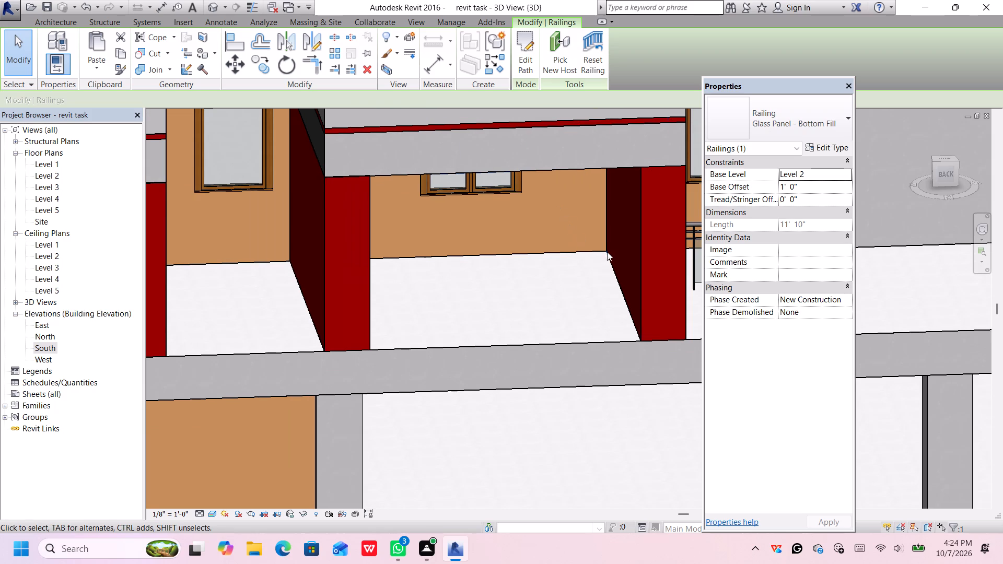
{"action": "scroll", "coordinate": [611, 251], "scroll_direction": "down", "scroll_amount": 2}
{"action": "scroll", "coordinate": [567, 223], "scroll_direction": "down", "scroll_amount": 1}
{"action": "key", "text": "Down"}
{"action": "key", "text": "Down"}
{"action": "key", "text": "Down"}
{"action": "key", "text": "Down"}
{"action": "key", "text": "Down"}
{"action": "key", "text": "Down"}
{"action": "key", "text": "Down"}
{"action": "key", "text": "Down"}
{"action": "key", "text": "Down"}
{"action": "key", "text": "Down"}
{"action": "key", "text": "Down"}
{"action": "key", "text": "Down"}
{"action": "key", "text": "Down"}
{"action": "key", "text": "Down"}
{"action": "key", "text": "Down"}
{"action": "key", "text": "Down"}
{"action": "key", "text": "Down"}
{"action": "key", "text": "Down"}
{"action": "key", "text": "Down"}
{"action": "key", "text": "Down"}
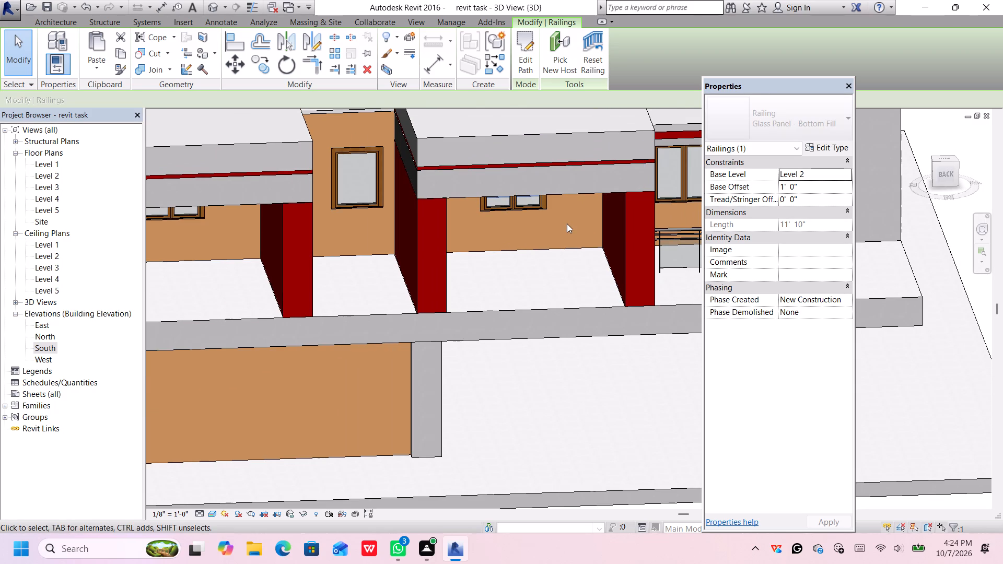
{"action": "key", "text": "Down"}
{"action": "key", "text": "Down"}
{"action": "key", "text": "Down"}
{"action": "key", "text": "Down"}
{"action": "key", "text": "Down"}
{"action": "key", "text": "Down"}
{"action": "key", "text": "Down"}
{"action": "key", "text": "Down"}
{"action": "key", "text": "Down"}
{"action": "key", "text": "Down"}
{"action": "key", "text": "Down"}
{"action": "key", "text": "Down"}
{"action": "key", "text": "Down"}
{"action": "key", "text": "Down"}
{"action": "key", "text": "Down"}
{"action": "key", "text": "Down"}
{"action": "key", "text": "Down"}
{"action": "key", "text": "Down"}
{"action": "key", "text": "Down"}
{"action": "key", "text": "Down"}
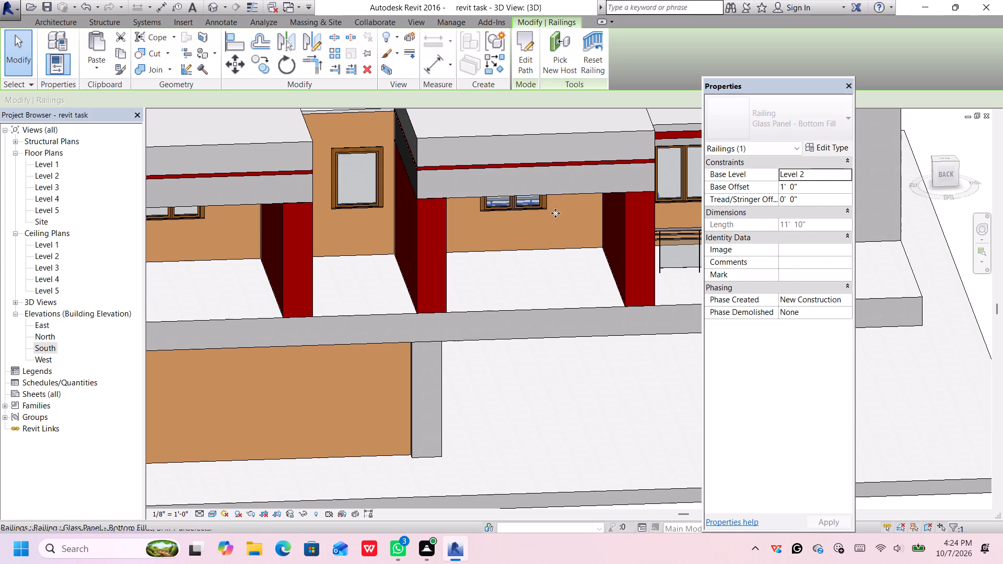
{"action": "key", "text": "Down"}
{"action": "key", "text": "Down"}
{"action": "key", "text": "Down"}
{"action": "key", "text": "Down"}
{"action": "key", "text": "Down"}
{"action": "key", "text": "Down"}
{"action": "key", "text": "Down"}
{"action": "key", "text": "Down"}
{"action": "key", "text": "Down"}
{"action": "key", "text": "Down"}
{"action": "key", "text": "Down"}
{"action": "key", "text": "Down"}
{"action": "key", "text": "Down"}
{"action": "key", "text": "Down"}
{"action": "key", "text": "Down"}
{"action": "key", "text": "Down"}
{"action": "key", "text": "Down"}
{"action": "key", "text": "Down"}
{"action": "key", "text": "Down"}
{"action": "key", "text": "Down"}
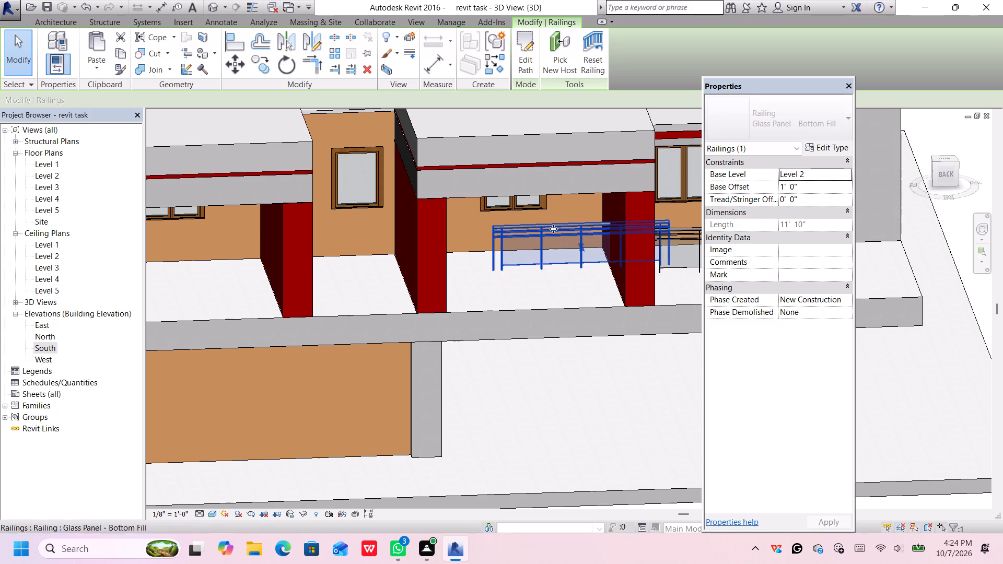
{"action": "key", "text": "Down"}
{"action": "key", "text": "Down"}
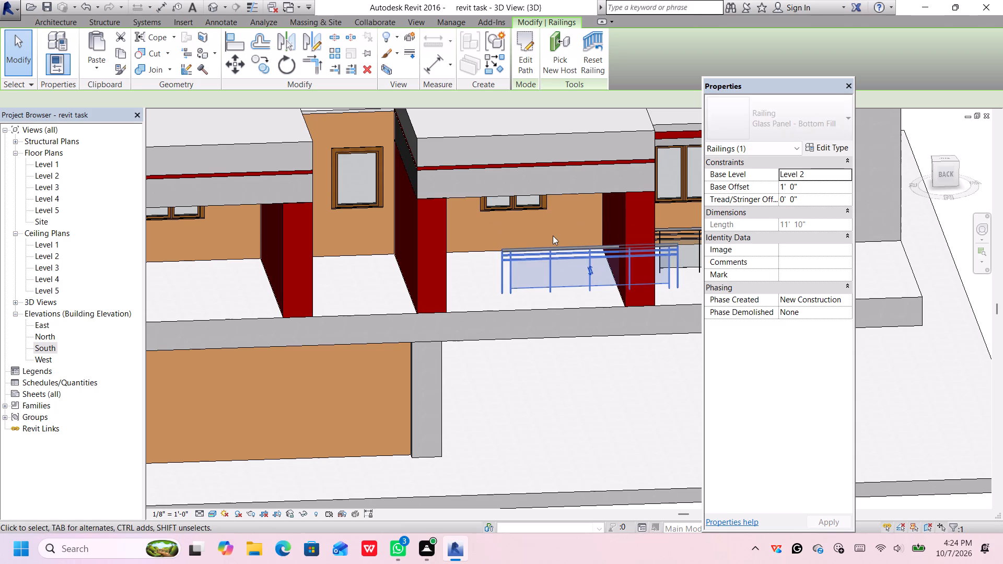
{"action": "key", "text": "Down"}
{"action": "key", "text": "Down"}
{"action": "key", "text": "Down"}
{"action": "key", "text": "Down"}
{"action": "key", "text": "Down"}
{"action": "key", "text": "Down"}
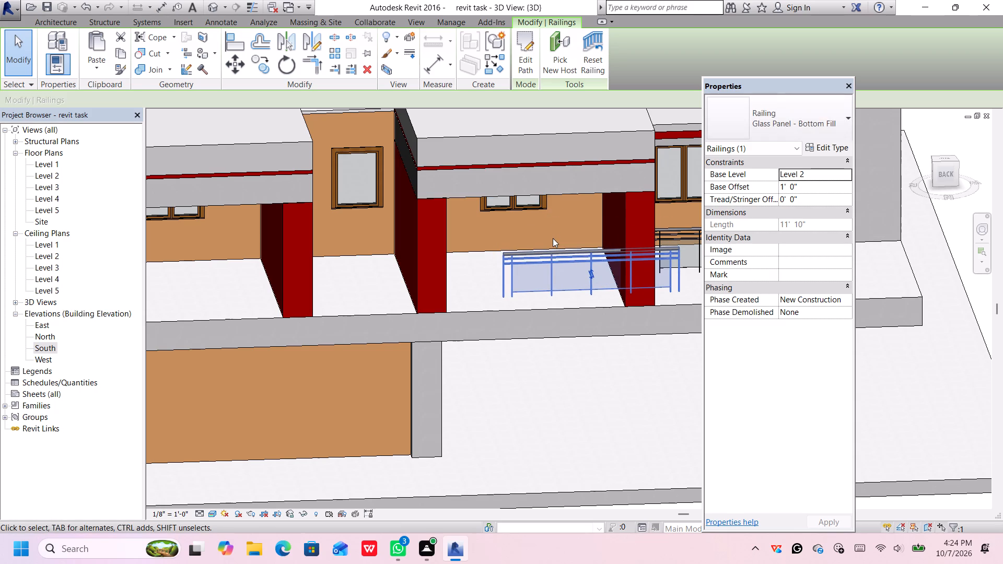
{"action": "key", "text": "Down"}
{"action": "key", "text": "Down"}
{"action": "key", "text": "Down"}
{"action": "key", "text": "Down"}
{"action": "key", "text": "Down"}
{"action": "key", "text": "Down"}
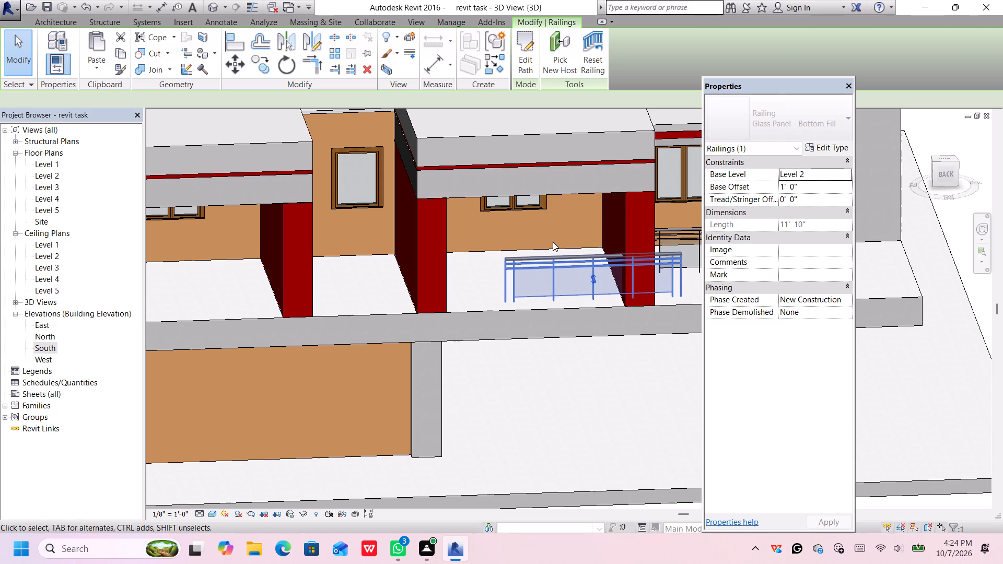
{"action": "key", "text": "Down"}
{"action": "key", "text": "Down"}
{"action": "key", "text": "Down"}
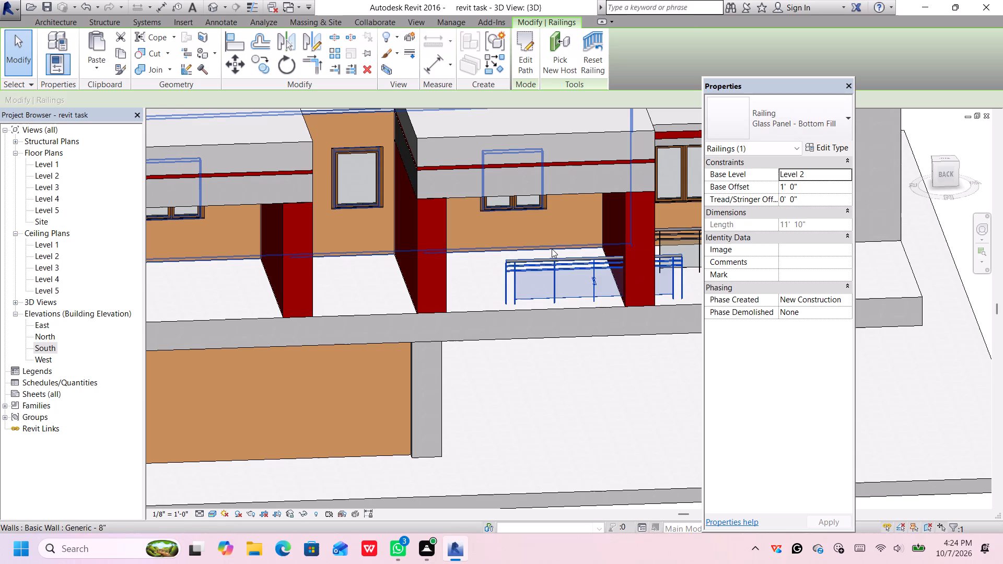
Nudge the straight railing sideways along the slab edge until it sits between the bay's two red column walls, and deselect it.
{"action": "key", "text": "Left"}
{"action": "key", "text": "Left"}
{"action": "key", "text": "Left"}
{"action": "key", "text": "Left"}
{"action": "key", "text": "Left"}
{"action": "key", "text": "Left"}
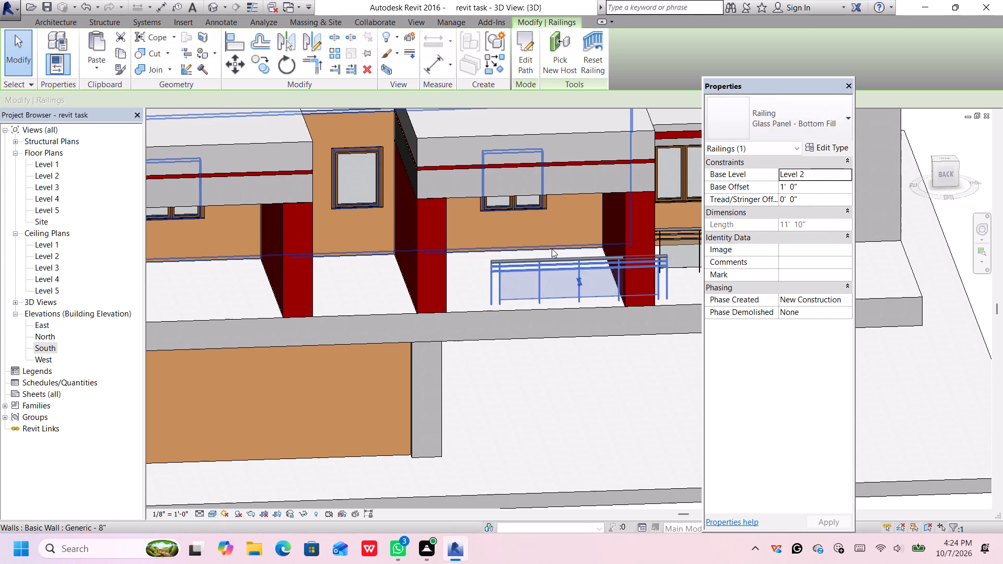
{"action": "key", "text": "Left"}
{"action": "key", "text": "Left"}
{"action": "key", "text": "Left"}
{"action": "key", "text": "Left"}
{"action": "key", "text": "Left"}
{"action": "key", "text": "Left"}
{"action": "key", "text": "Left"}
{"action": "key", "text": "Left"}
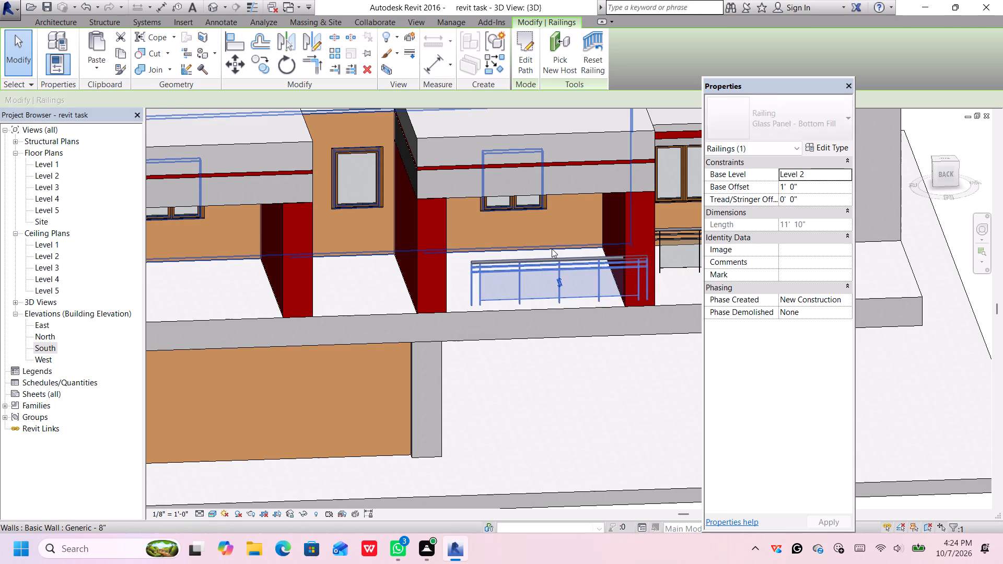
{"action": "key", "text": "Left"}
{"action": "key", "text": "Left"}
{"action": "key", "text": "Left"}
{"action": "key", "text": "Left"}
{"action": "key", "text": "Left"}
{"action": "key", "text": "Left"}
{"action": "key", "text": "Left"}
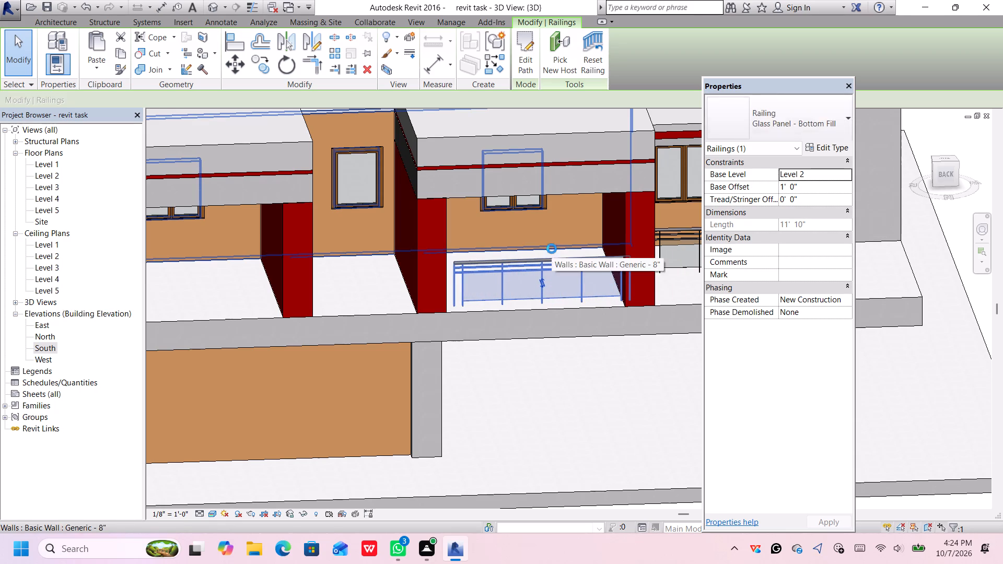
{"action": "key", "text": "Left"}
{"action": "key", "text": "Left"}
{"action": "key", "text": "Left"}
{"action": "key", "text": "Left"}
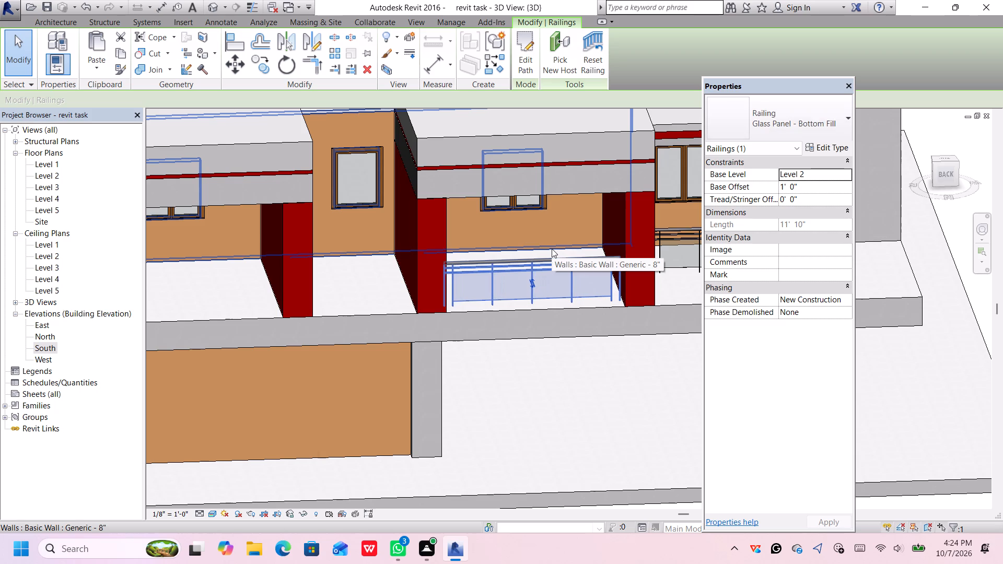
{"action": "key", "text": "Right"}
{"action": "key", "text": "Down"}
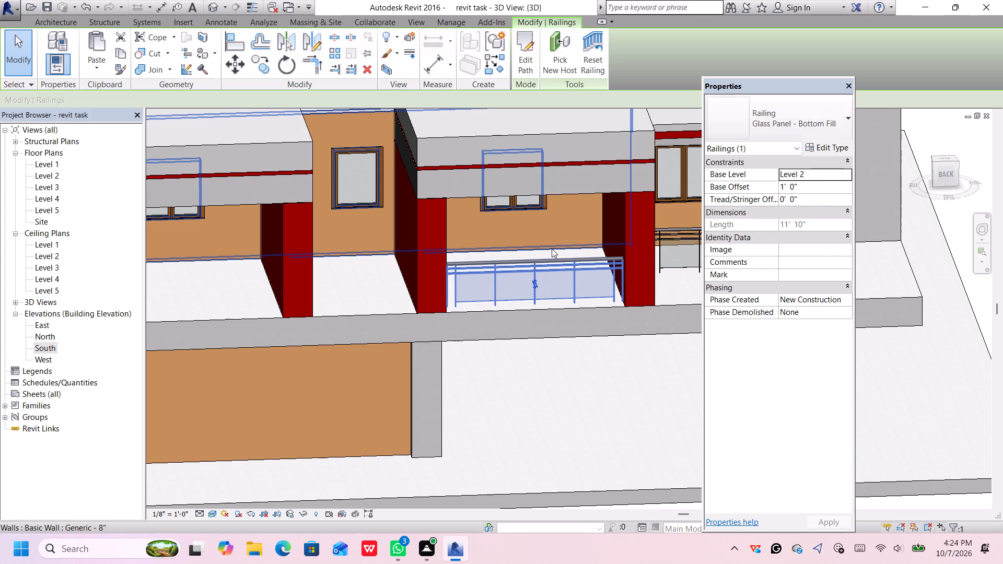
{"action": "scroll", "coordinate": [590, 388], "scroll_direction": "down", "scroll_amount": 2}
{"action": "middle_click_drag", "start_coordinate": [593, 382], "coordinate": [596, 378]}
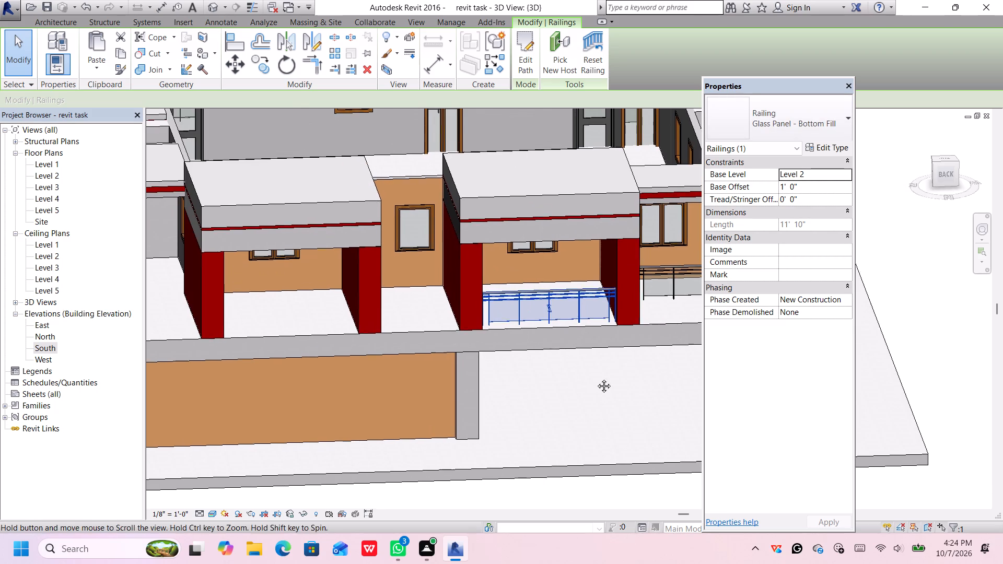
{"action": "middle_click_drag", "start_coordinate": [596, 378], "coordinate": [622, 335]}
{"action": "left_click", "coordinate": [574, 438]}
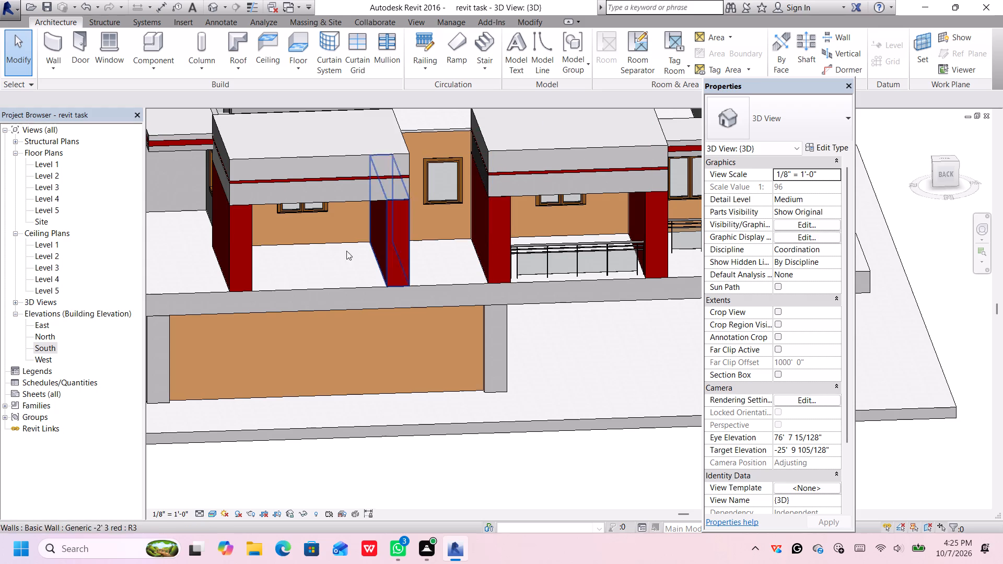
Sketch a straight glass panel railing path about 11' 9" long between the two red column walls of the rear corner bay.
{"action": "middle_click_drag", "start_coordinate": [316, 226], "coordinate": [441, 252]}
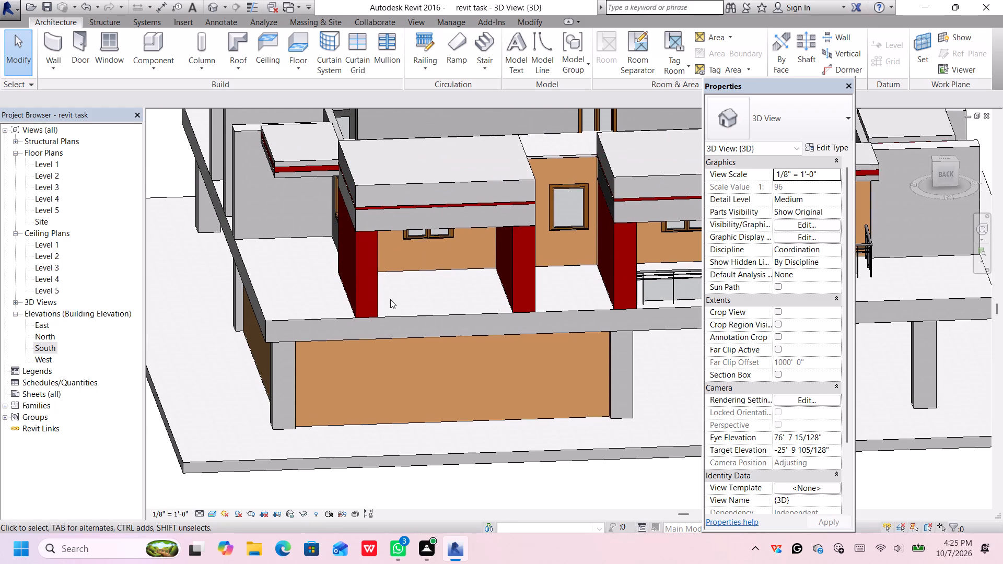
{"action": "scroll", "coordinate": [390, 299], "scroll_direction": "up", "scroll_amount": 2}
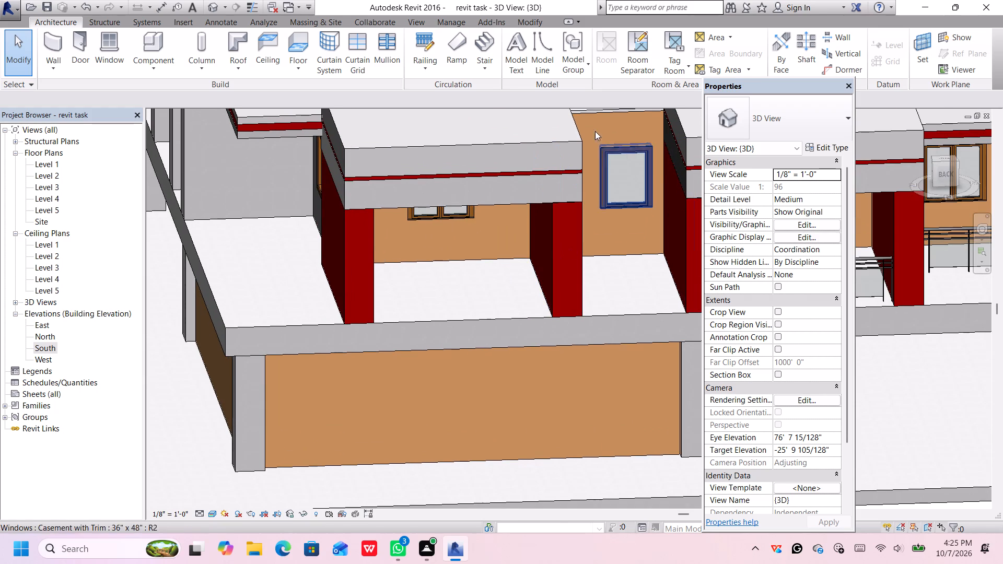
{"action": "left_click", "coordinate": [418, 34]}
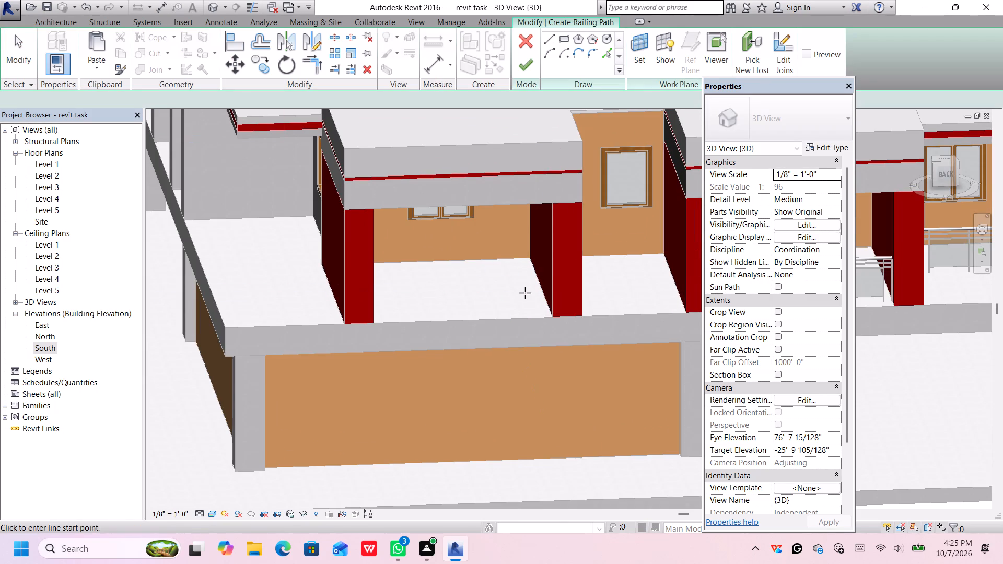
{"action": "scroll", "coordinate": [526, 292], "scroll_direction": "up", "scroll_amount": 6}
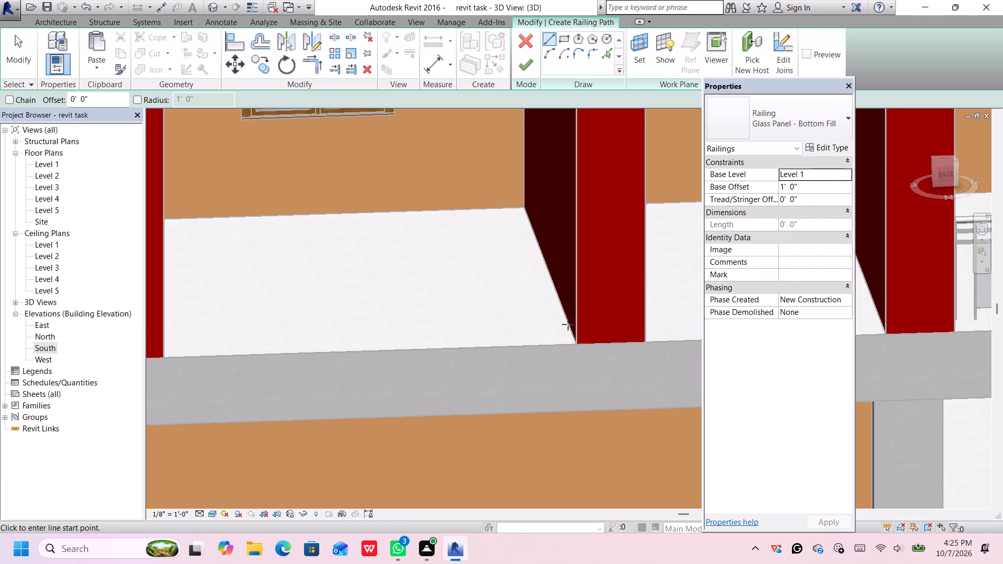
{"action": "left_click", "coordinate": [568, 324]}
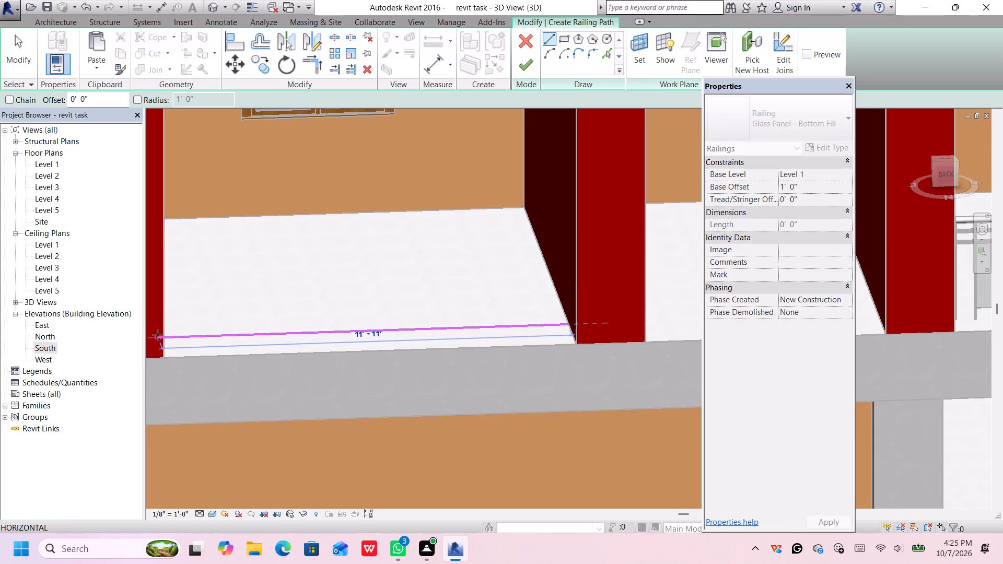
{"action": "scroll", "coordinate": [158, 335], "scroll_direction": "up", "scroll_amount": 1}
{"action": "scroll", "coordinate": [158, 336], "scroll_direction": "down", "scroll_amount": 1}
{"action": "middle_click_drag", "start_coordinate": [158, 336], "coordinate": [238, 329]}
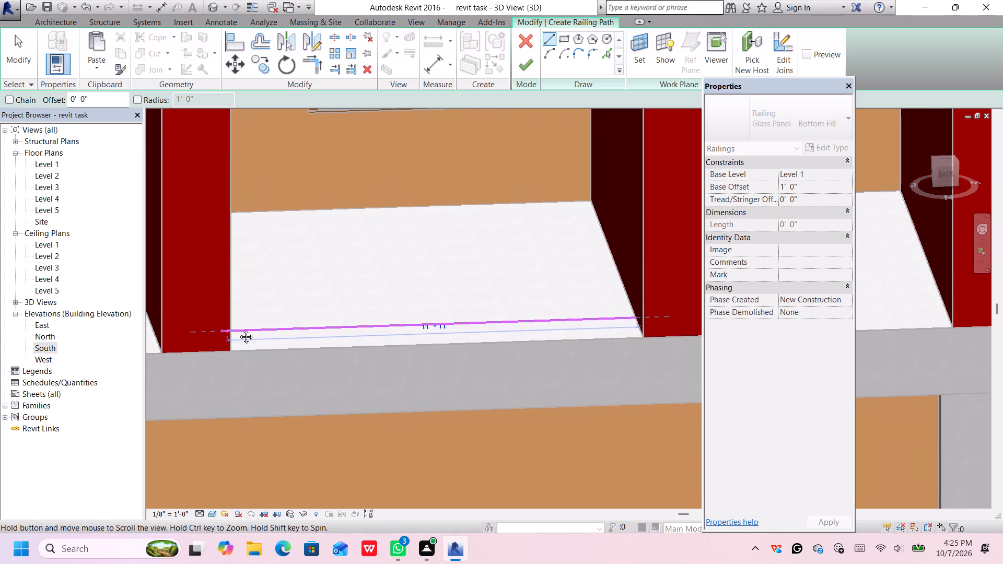
{"action": "middle_click_drag", "start_coordinate": [238, 329], "coordinate": [267, 329]}
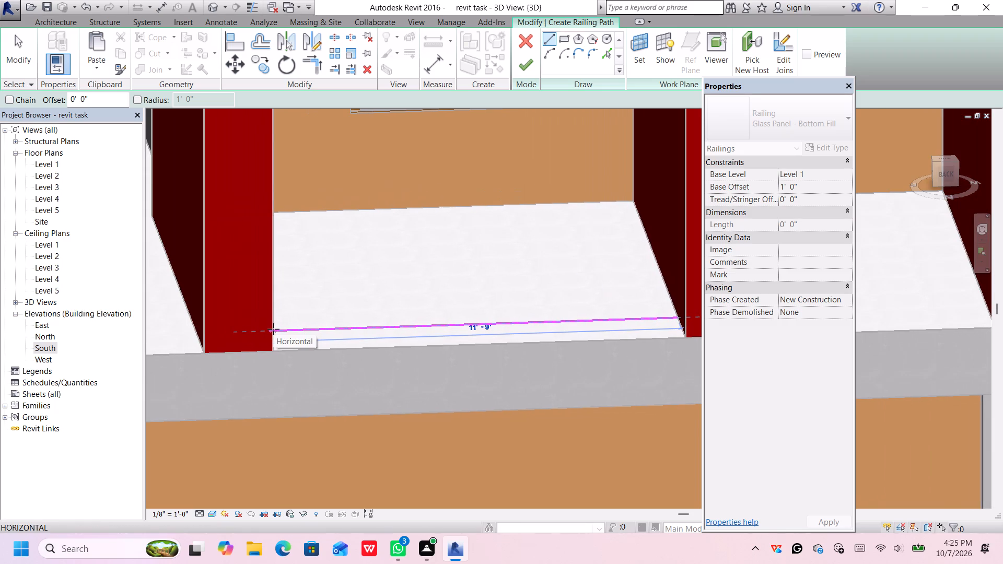
{"action": "left_click", "coordinate": [273, 329]}
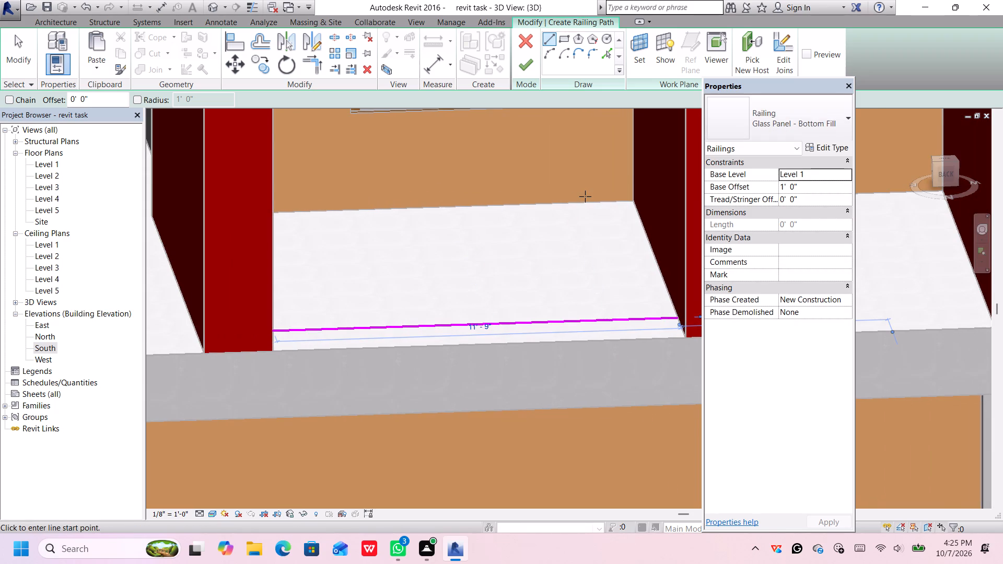
Set the corner bay railing's base level to Level 2 and finish its path.
{"action": "left_click", "coordinate": [847, 174]}
{"action": "left_click", "coordinate": [824, 205]}
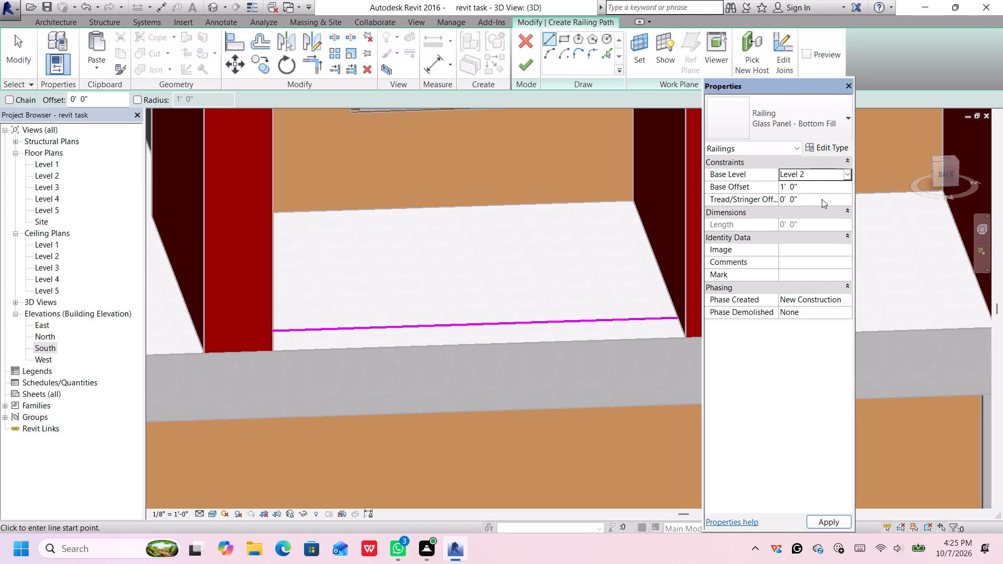
{"action": "key", "text": "Return"}
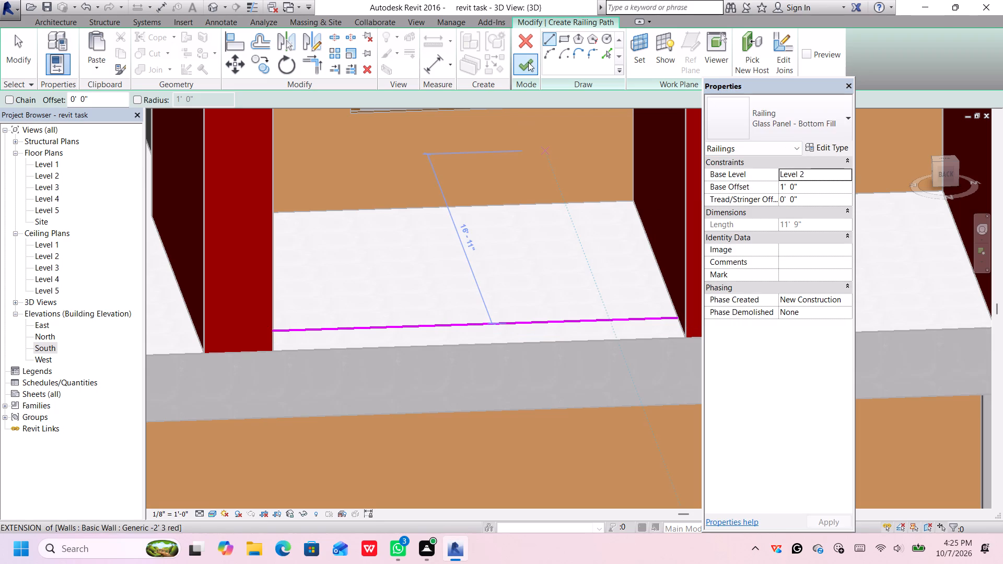
{"action": "left_click", "coordinate": [528, 62]}
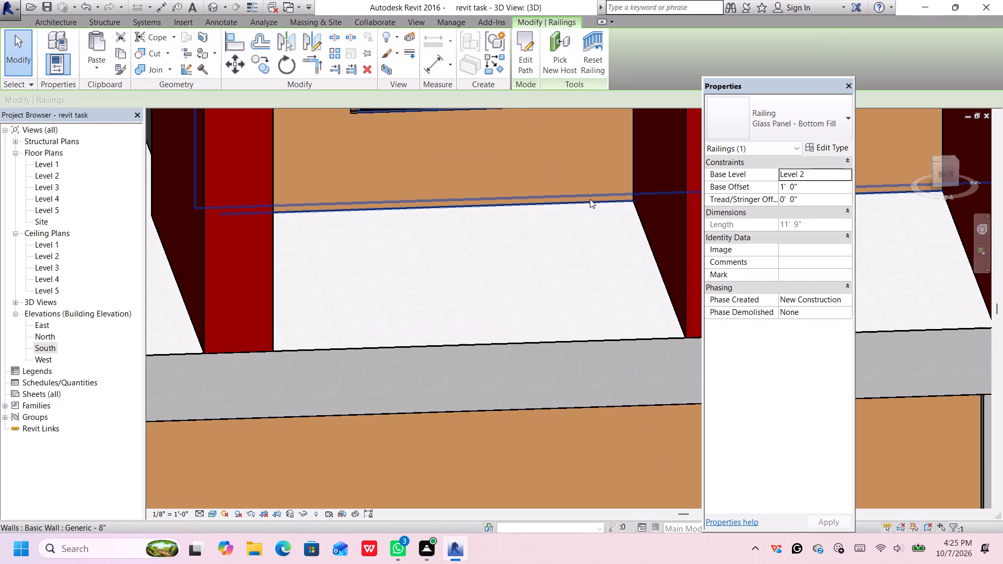
Nudge the new Level 2 glass panel railing outward from the house toward the rear balcony slab edge.
{"action": "key", "text": "Down"}
{"action": "key", "text": "Down"}
{"action": "key", "text": "Down"}
{"action": "key", "text": "Down"}
{"action": "key", "text": "Down"}
{"action": "key", "text": "Down"}
{"action": "key", "text": "Down"}
{"action": "key", "text": "Down"}
{"action": "key", "text": "Down"}
{"action": "key", "text": "Down"}
{"action": "key", "text": "Down"}
{"action": "key", "text": "Down"}
{"action": "key", "text": "Down"}
{"action": "key", "text": "Down"}
{"action": "key", "text": "Down"}
{"action": "key", "text": "Down"}
{"action": "key", "text": "Down"}
{"action": "key", "text": "Down"}
{"action": "key", "text": "Down"}
{"action": "key", "text": "Down"}
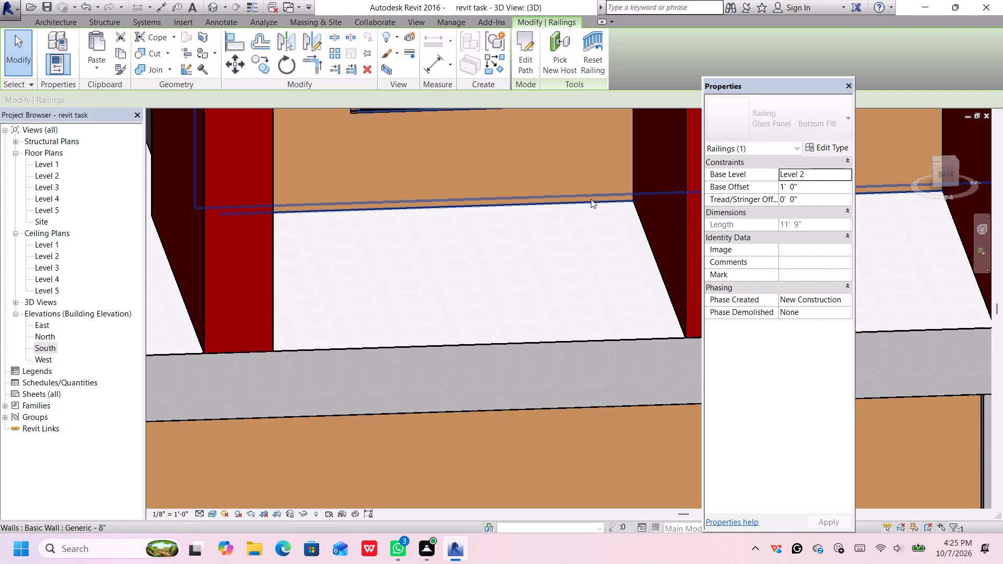
{"action": "scroll", "coordinate": [590, 199], "scroll_direction": "down", "scroll_amount": 4}
{"action": "scroll", "coordinate": [569, 257], "scroll_direction": "down", "scroll_amount": 4}
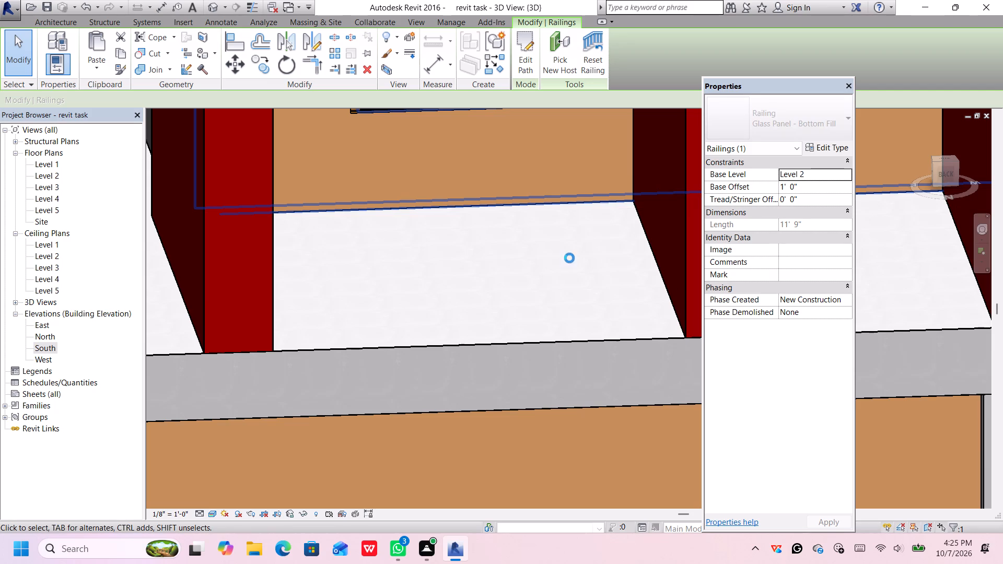
{"action": "scroll", "coordinate": [569, 257], "scroll_direction": "down", "scroll_amount": 1}
{"action": "key", "text": "Down"}
{"action": "key", "text": "Down"}
{"action": "key", "text": "Down"}
{"action": "key", "text": "Down"}
{"action": "key", "text": "Down"}
{"action": "key", "text": "Down"}
{"action": "key", "text": "Down"}
{"action": "key", "text": "Down"}
{"action": "key", "text": "Down"}
{"action": "key", "text": "Down"}
{"action": "key", "text": "Down"}
{"action": "key", "text": "Down"}
{"action": "key", "text": "Down"}
{"action": "key", "text": "Down"}
{"action": "key", "text": "Down"}
{"action": "key", "text": "Down"}
{"action": "key", "text": "Down"}
{"action": "key", "text": "Down"}
{"action": "key", "text": "Down"}
{"action": "key", "text": "Down"}
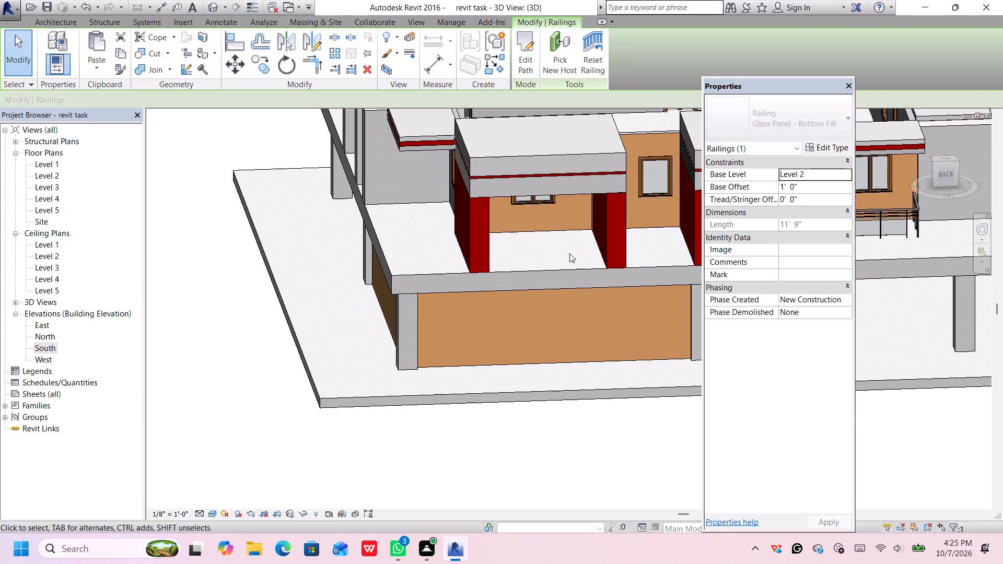
{"action": "key", "text": "Down"}
{"action": "key", "text": "Down"}
{"action": "key", "text": "Down"}
{"action": "key", "text": "Down"}
{"action": "key", "text": "Down"}
{"action": "key", "text": "Down"}
{"action": "key", "text": "Down"}
{"action": "key", "text": "Down"}
{"action": "key", "text": "Down"}
{"action": "key", "text": "Down"}
{"action": "key", "text": "Down"}
{"action": "key", "text": "Down"}
{"action": "key", "text": "Down"}
{"action": "key", "text": "Down"}
{"action": "key", "text": "Down"}
{"action": "key", "text": "Down"}
{"action": "key", "text": "Down"}
{"action": "key", "text": "Down"}
{"action": "key", "text": "Down"}
{"action": "key", "text": "Down"}
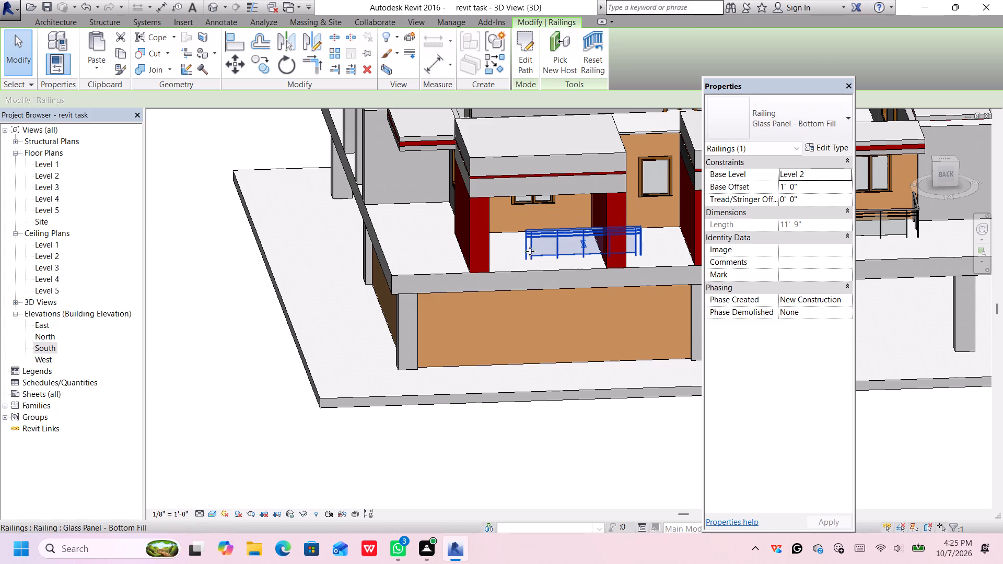
{"action": "key", "text": "Down"}
{"action": "key", "text": "Down"}
{"action": "key", "text": "Down"}
{"action": "key", "text": "Down"}
{"action": "key", "text": "Down"}
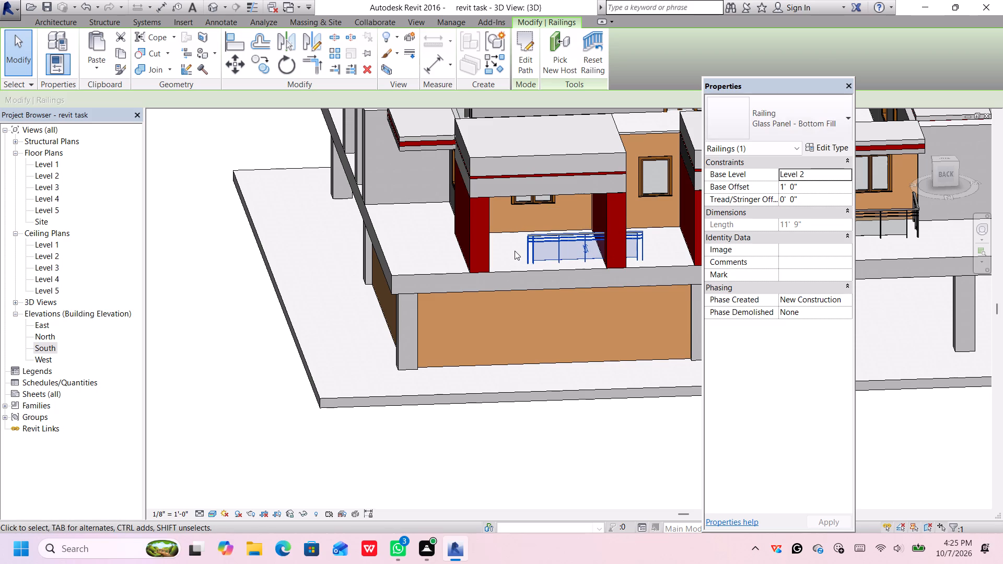
{"action": "key", "text": "Down"}
{"action": "scroll", "coordinate": [565, 274], "scroll_direction": "up", "scroll_amount": 5}
{"action": "key", "text": "Down"}
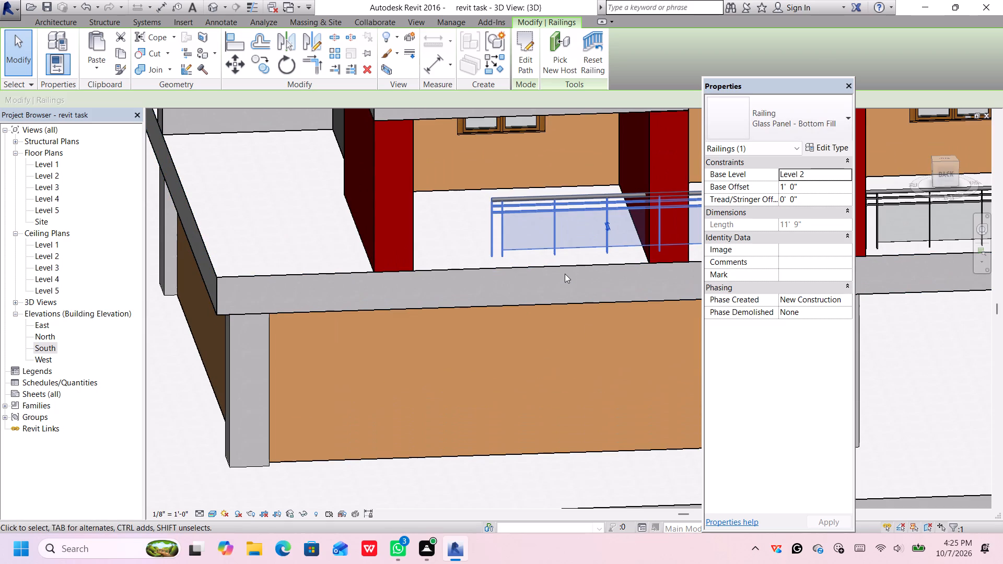
{"action": "key", "text": "Down"}
Nudge the railing sideways along the slab edge until it sits between the corner bay's two red column walls, and deselect it.
{"action": "key", "text": "Left"}
{"action": "key", "text": "Left"}
{"action": "key", "text": "Left"}
{"action": "key", "text": "Left"}
{"action": "key", "text": "Left"}
{"action": "key", "text": "Left"}
{"action": "key", "text": "Left"}
{"action": "key", "text": "Left"}
{"action": "key", "text": "Left"}
{"action": "key", "text": "Left"}
{"action": "key", "text": "Left"}
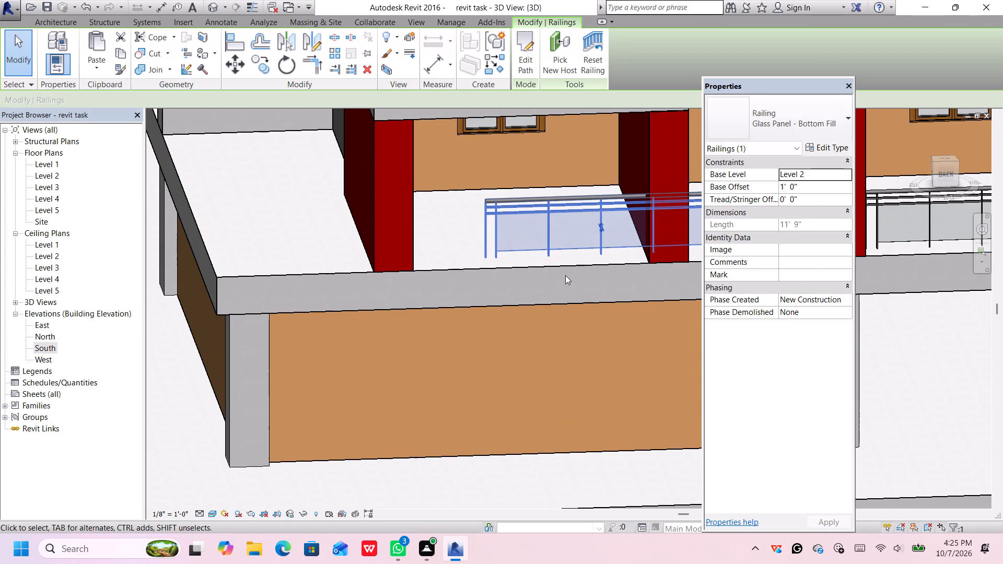
{"action": "key", "text": "Left"}
{"action": "key", "text": "Left"}
{"action": "key", "text": "Left"}
{"action": "key", "text": "Left"}
{"action": "key", "text": "Left"}
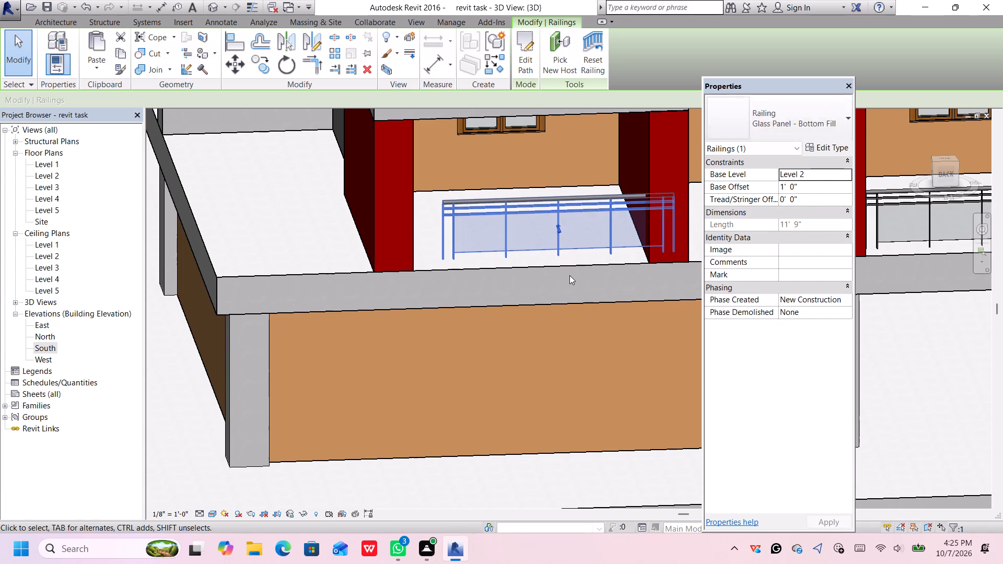
{"action": "key", "text": "Left"}
{"action": "key", "text": "Left"}
{"action": "key", "text": "Left"}
{"action": "key", "text": "Left"}
{"action": "key", "text": "Left"}
{"action": "key", "text": "Left"}
{"action": "key", "text": "Left"}
{"action": "key", "text": "Left"}
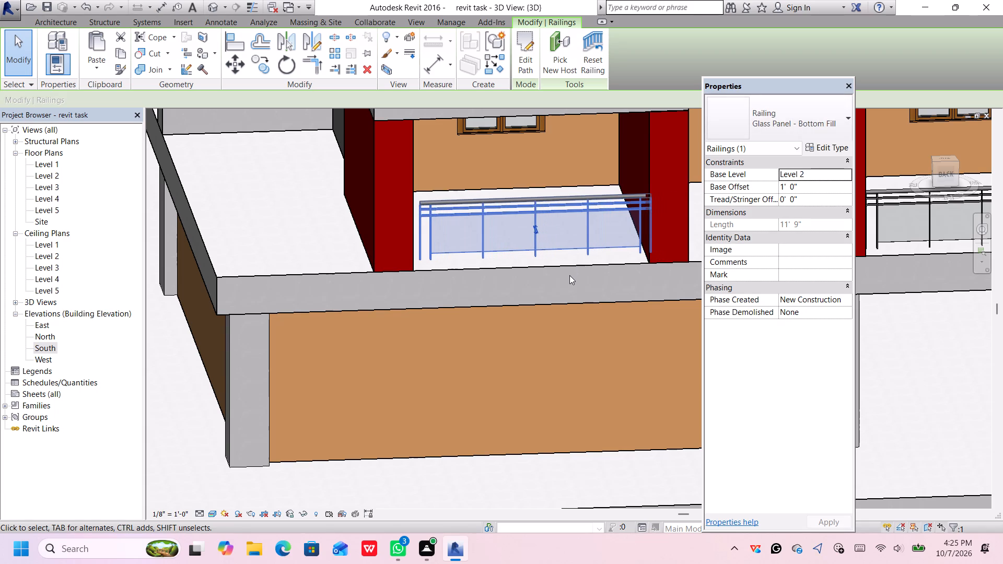
{"action": "key", "text": "Left"}
{"action": "scroll", "coordinate": [574, 297], "scroll_direction": "down", "scroll_amount": 4}
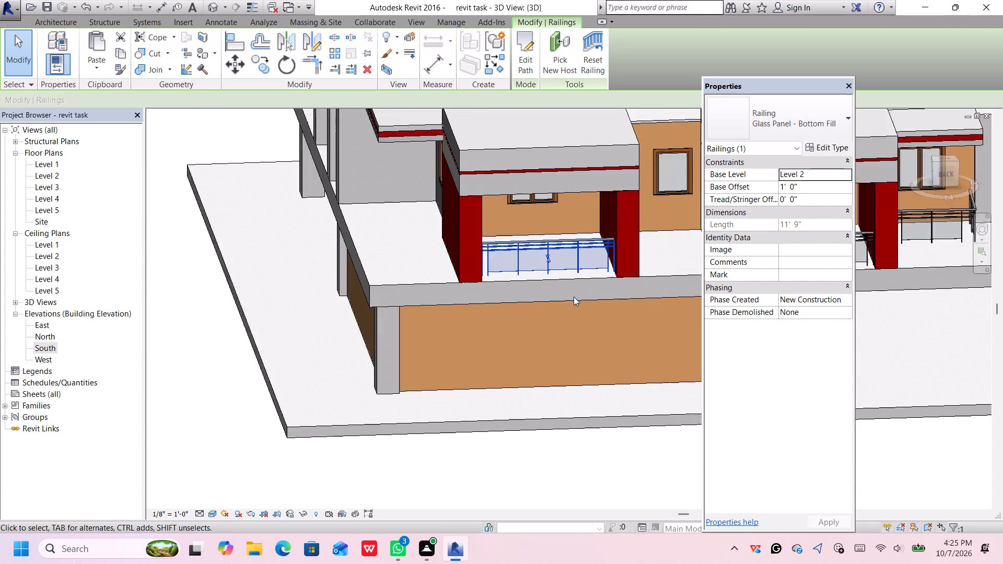
{"action": "scroll", "coordinate": [574, 297], "scroll_direction": "down", "scroll_amount": 1}
{"action": "left_click", "coordinate": [530, 445]}
{"action": "scroll", "coordinate": [503, 324], "scroll_direction": "down", "scroll_amount": 1}
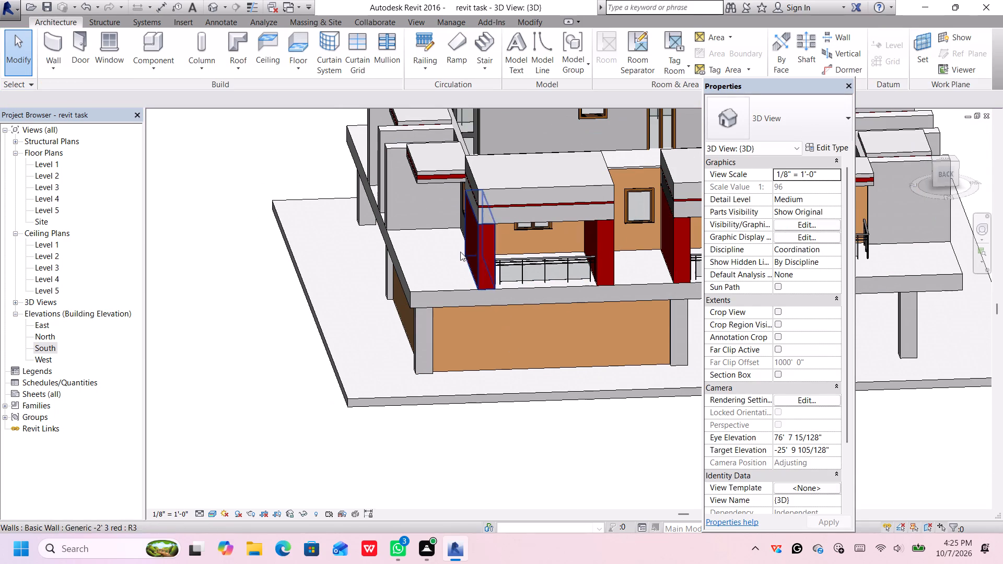
Start a glass panel railing path on the side facade with a segment about 10' 8" long along the red-banded canopy's outer edge.
{"action": "middle_click_drag", "start_coordinate": [477, 329], "coordinate": [477, 330]}
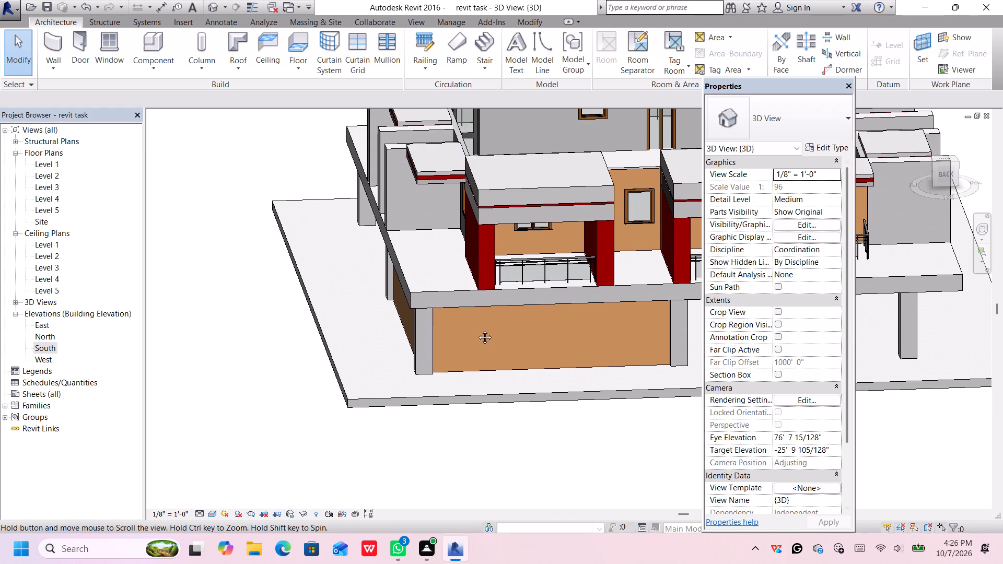
{"action": "middle_click_drag", "start_coordinate": [477, 330], "coordinate": [577, 349]}
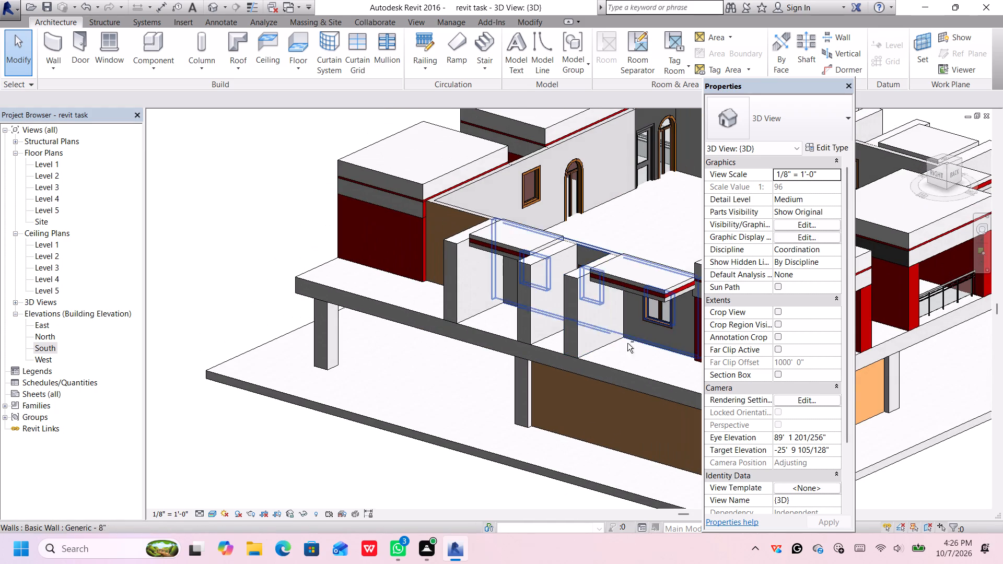
{"action": "scroll", "coordinate": [588, 323], "scroll_direction": "down", "scroll_amount": 1}
{"action": "middle_click_drag", "start_coordinate": [586, 323], "coordinate": [408, 266]}
{"action": "middle_click", "coordinate": [408, 266]}
{"action": "scroll", "coordinate": [442, 272], "scroll_direction": "up", "scroll_amount": 6}
{"action": "middle_click_drag", "start_coordinate": [485, 254], "coordinate": [477, 368]}
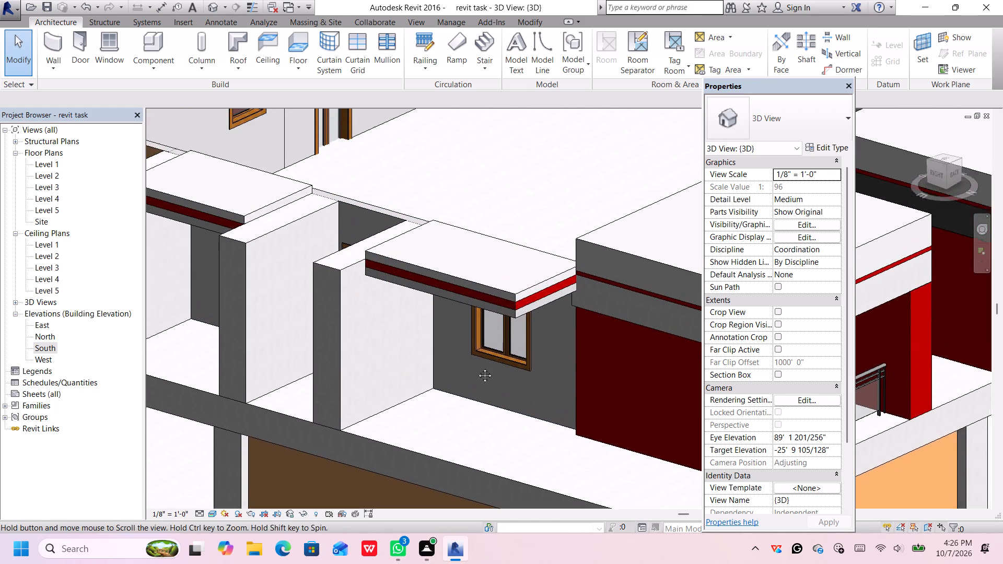
{"action": "middle_click_drag", "start_coordinate": [477, 368], "coordinate": [477, 368]}
{"action": "left_click", "coordinate": [423, 42]}
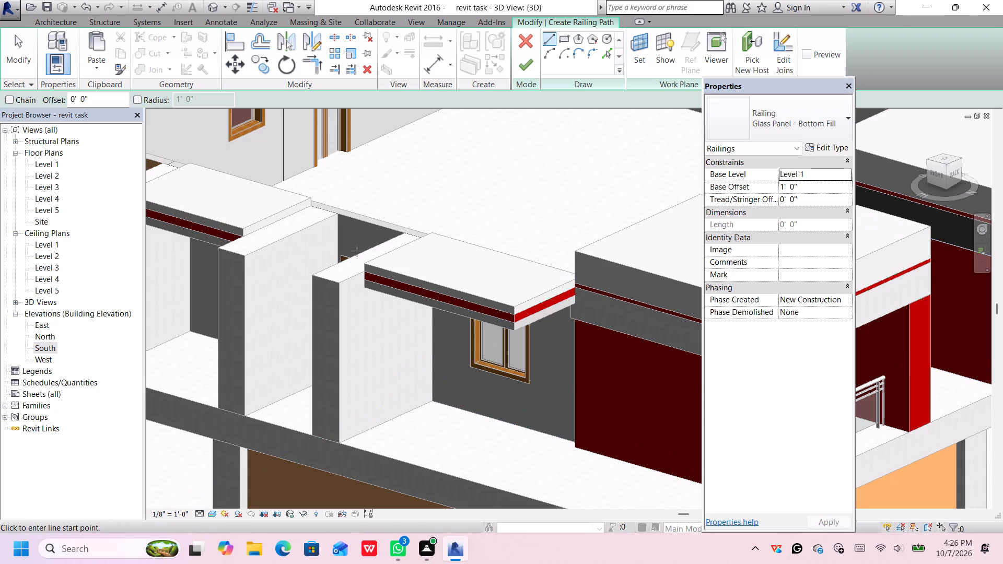
{"action": "scroll", "coordinate": [363, 259], "scroll_direction": "up", "scroll_amount": 4}
{"action": "middle_click_drag", "start_coordinate": [375, 261], "coordinate": [286, 276]}
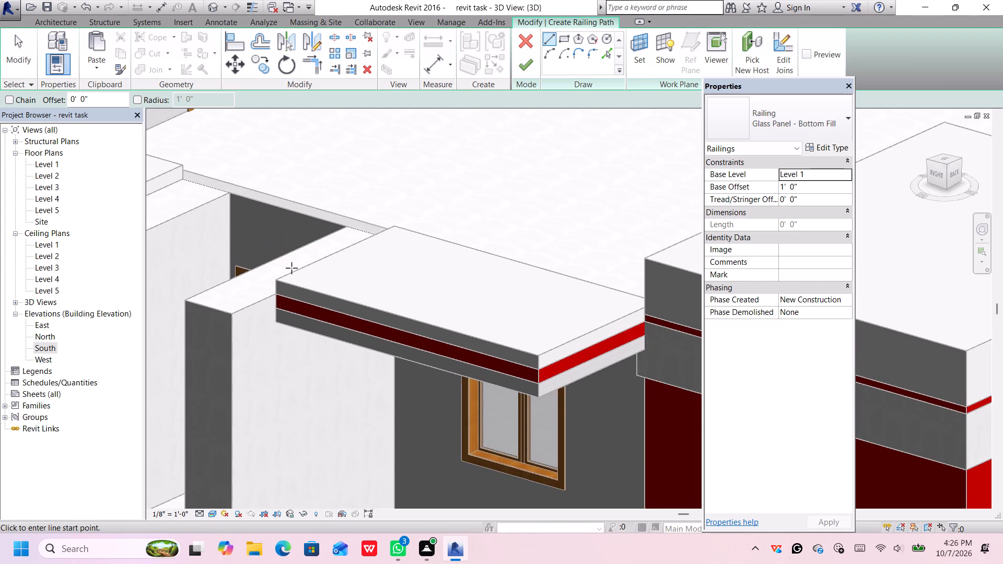
{"action": "scroll", "coordinate": [291, 268], "scroll_direction": "up", "scroll_amount": 5}
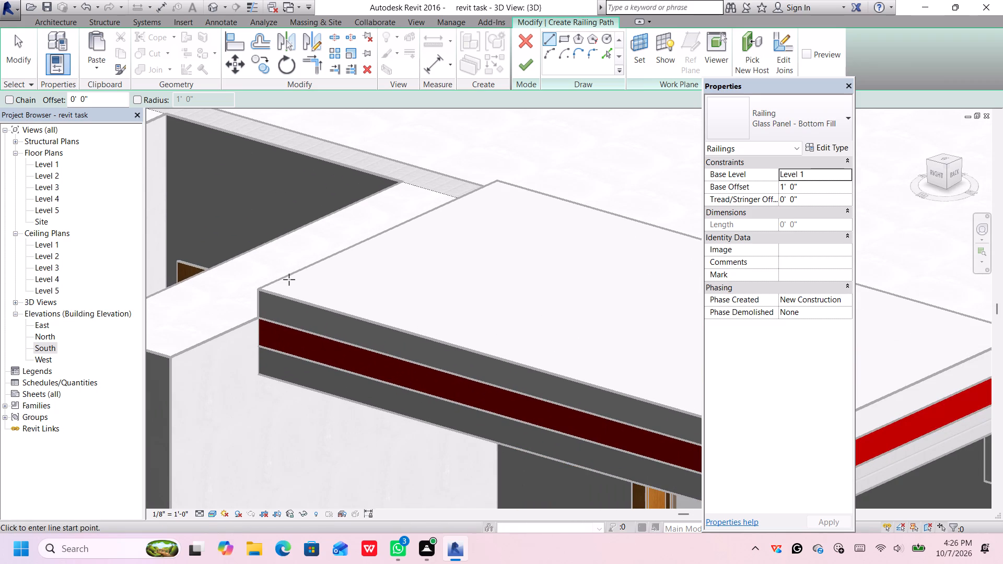
{"action": "left_click", "coordinate": [290, 279]}
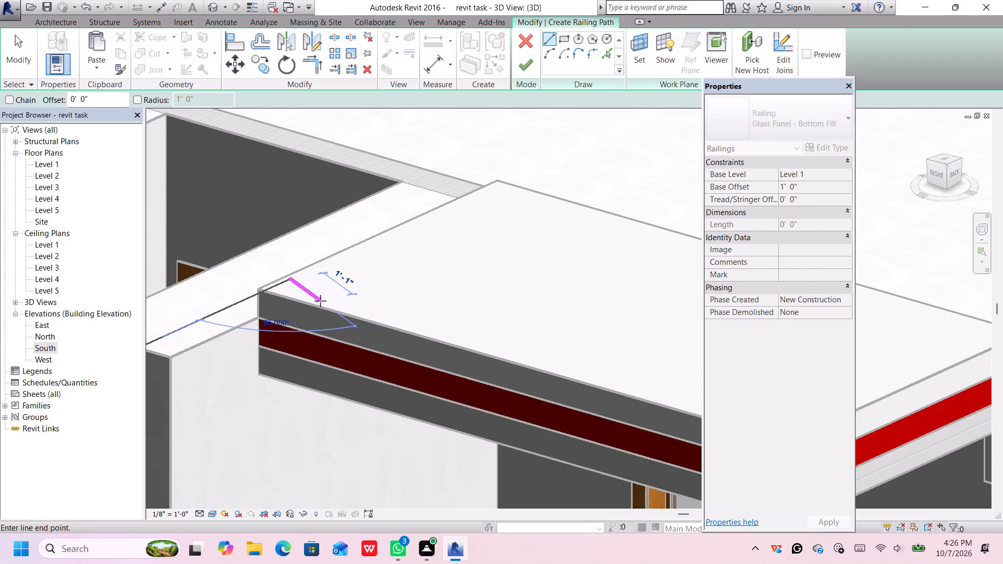
{"action": "key", "text": "Escape"}
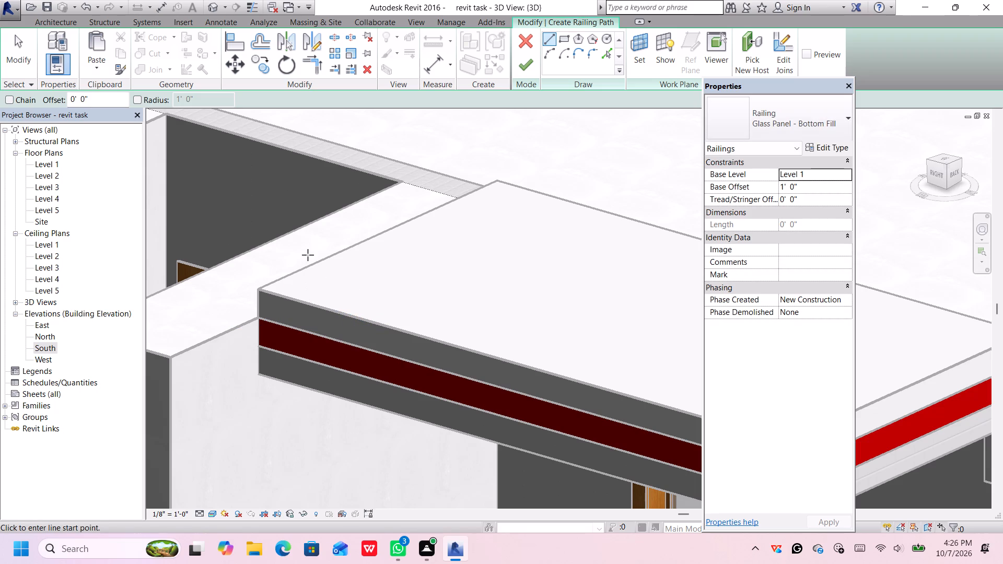
{"action": "left_click", "coordinate": [281, 278]}
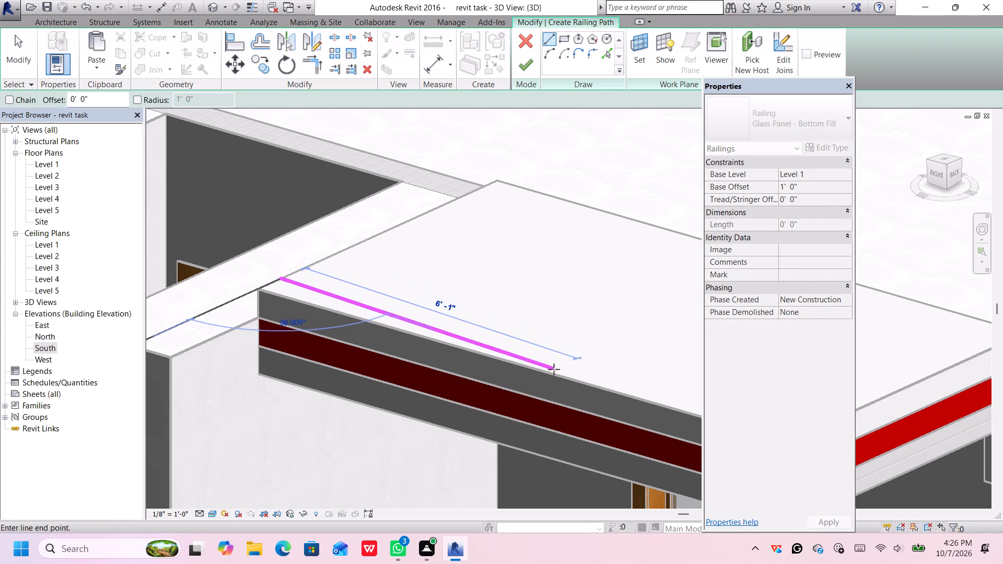
{"action": "middle_click_drag", "start_coordinate": [563, 359], "coordinate": [289, 280]}
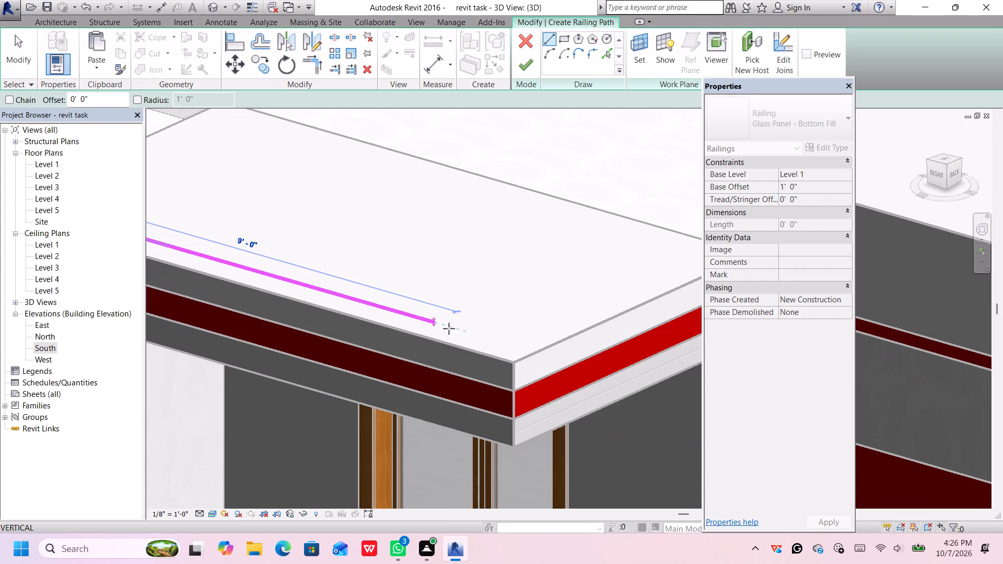
{"action": "left_click", "coordinate": [512, 345]}
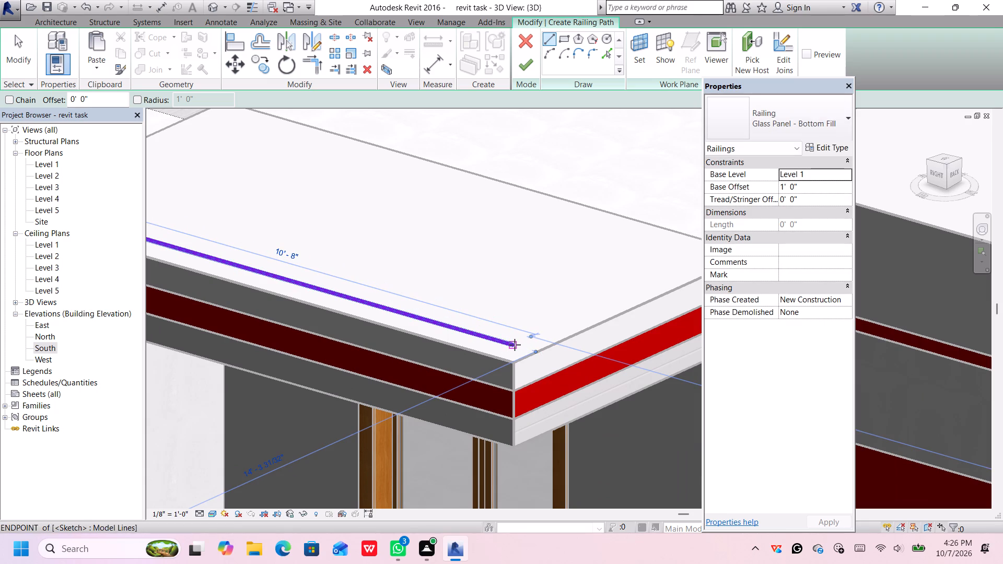
Add a second railing path segment about 5' 9" long from the canopy's outer corner to the adjoining dark wall.
{"action": "left_click", "coordinate": [513, 345]}
{"action": "middle_click_drag", "start_coordinate": [637, 281], "coordinate": [621, 289]}
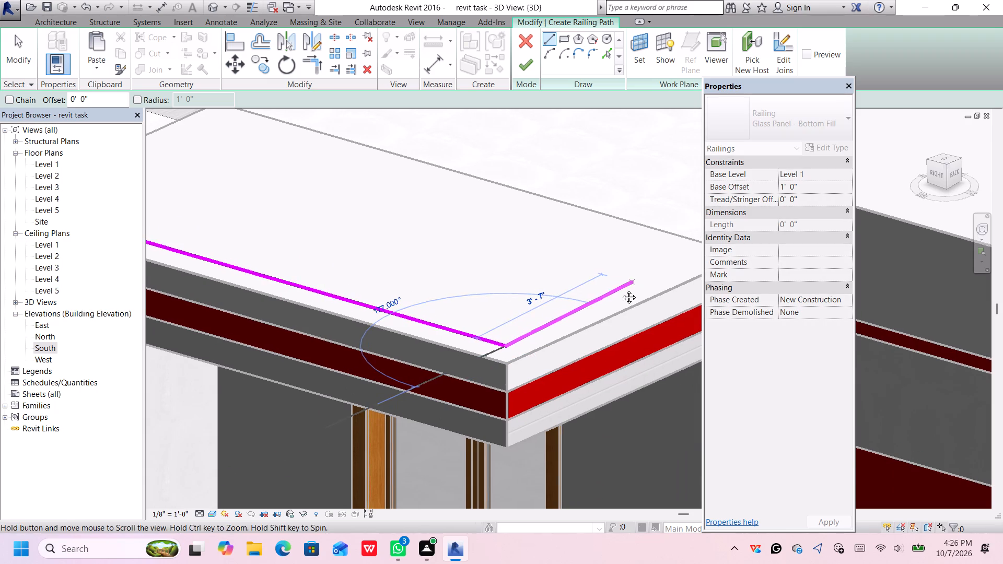
{"action": "middle_click_drag", "start_coordinate": [621, 289], "coordinate": [559, 338]}
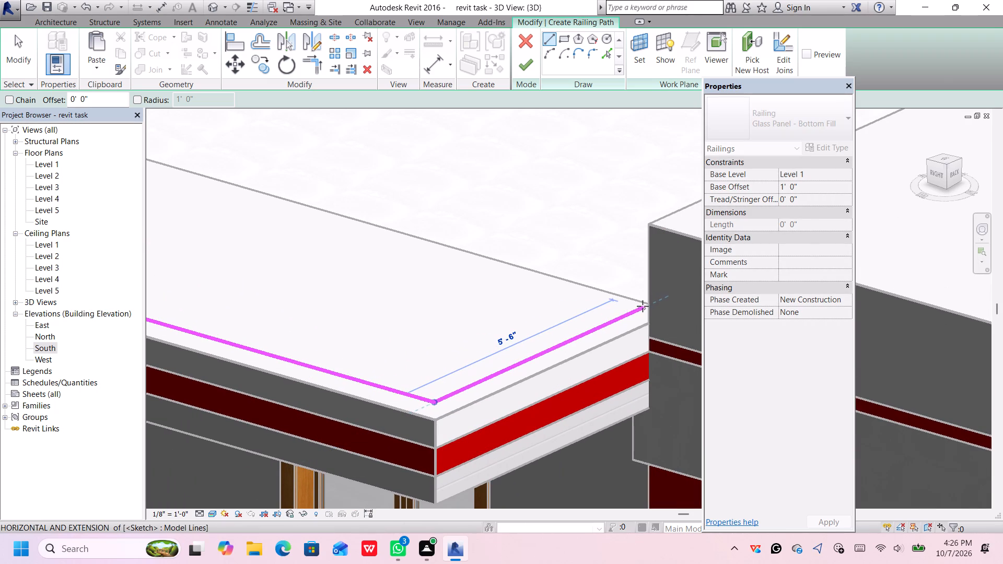
{"action": "scroll", "coordinate": [644, 305], "scroll_direction": "up", "scroll_amount": 5}
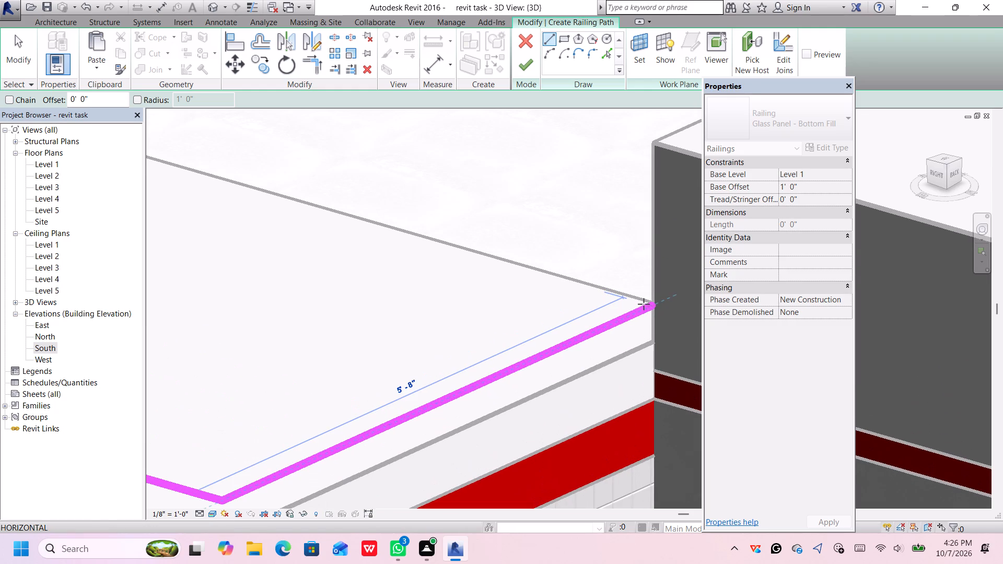
{"action": "left_click", "coordinate": [646, 301]}
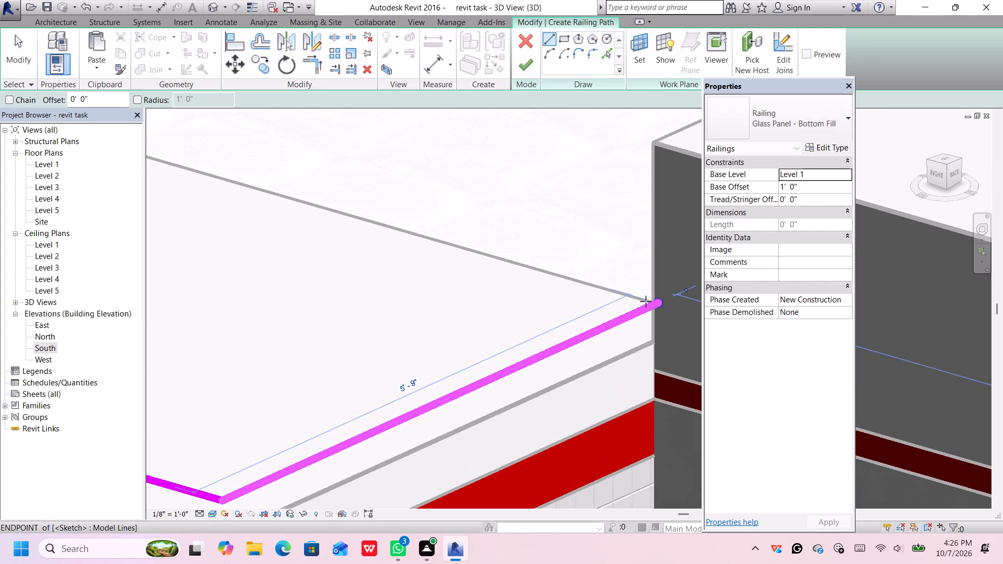
{"action": "scroll", "coordinate": [606, 382], "scroll_direction": "down", "scroll_amount": 9}
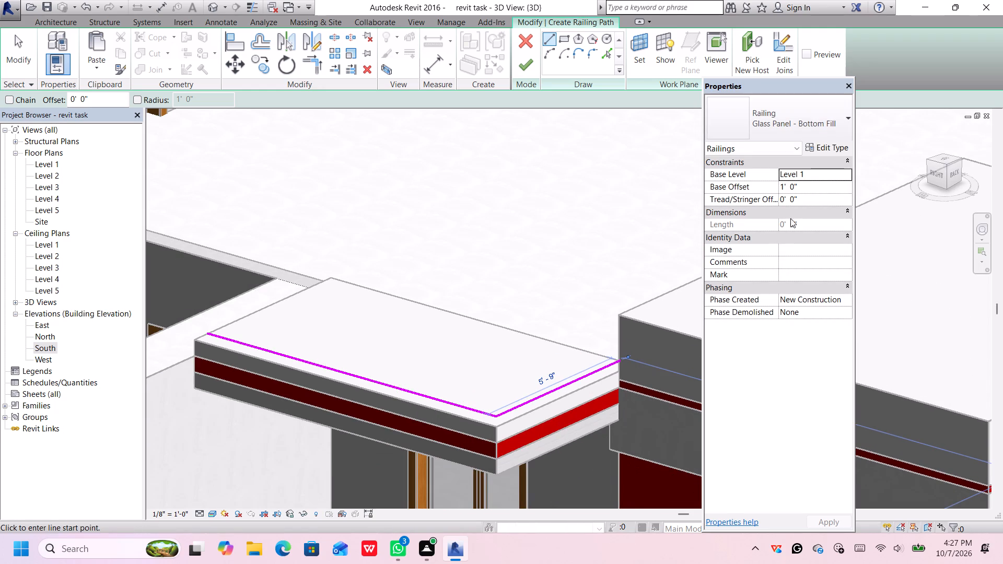
Set the side-facade railing's base level to Level 2 and finish its path.
{"action": "left_click", "coordinate": [841, 173]}
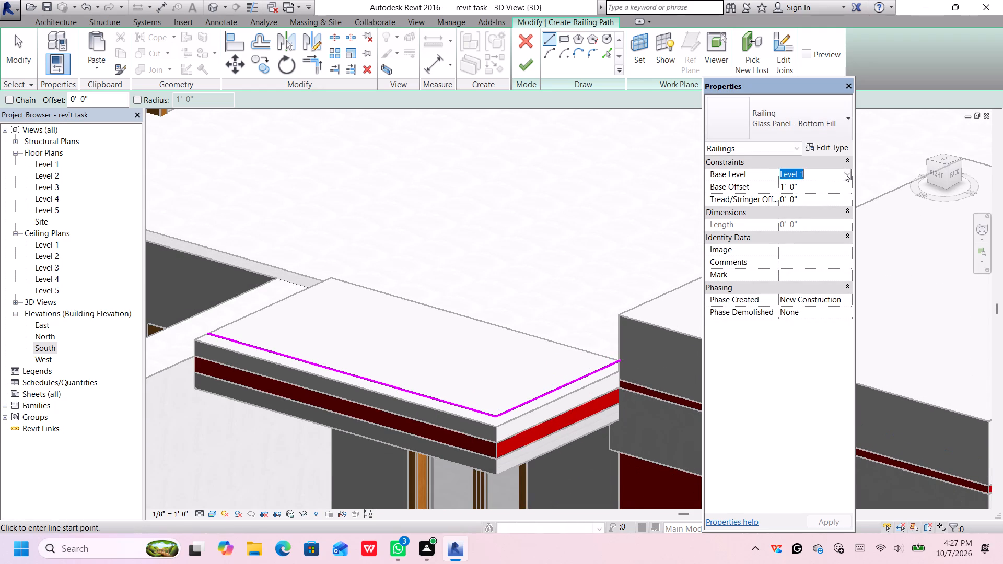
{"action": "left_click", "coordinate": [844, 172]}
{"action": "left_click", "coordinate": [820, 210]}
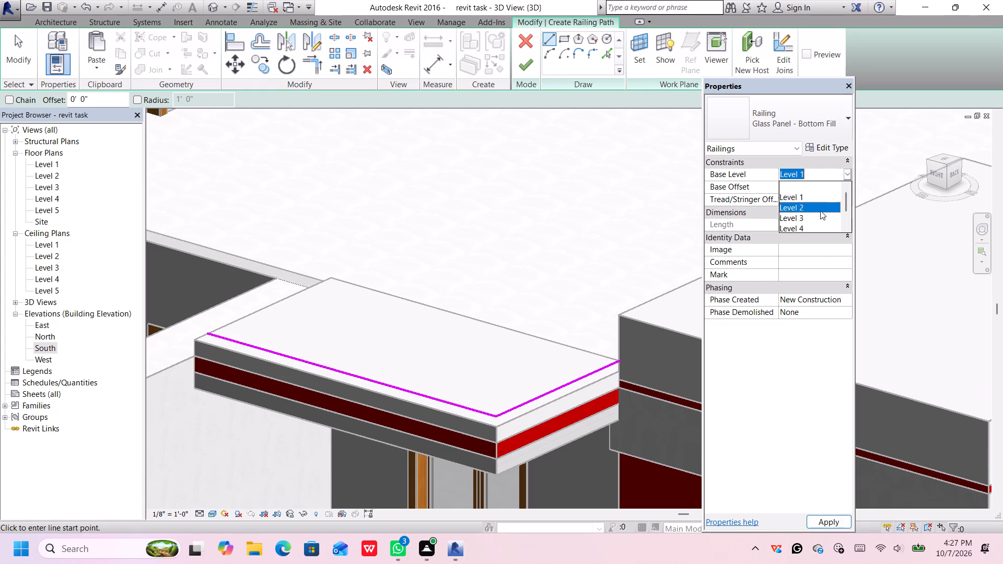
{"action": "scroll", "coordinate": [712, 283], "scroll_direction": "down", "scroll_amount": 3}
{"action": "scroll", "coordinate": [541, 429], "scroll_direction": "down", "scroll_amount": 2}
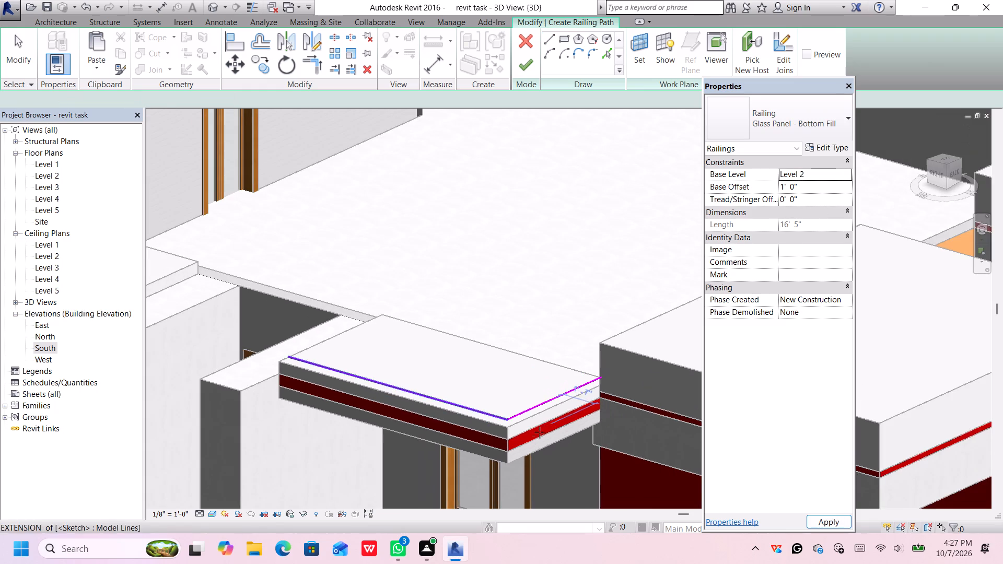
{"action": "middle_click_drag", "start_coordinate": [537, 436], "coordinate": [554, 319]}
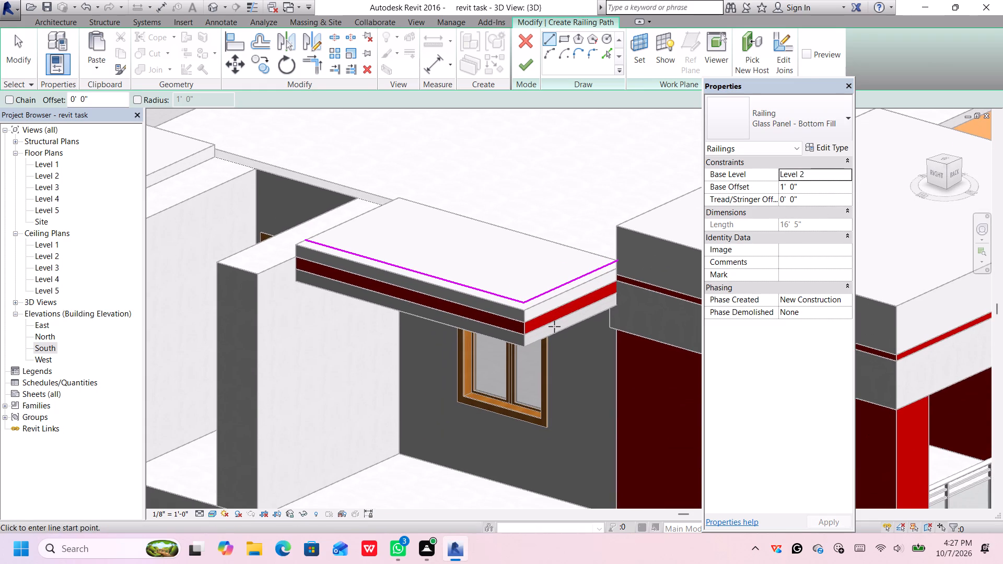
{"action": "key", "text": "Return"}
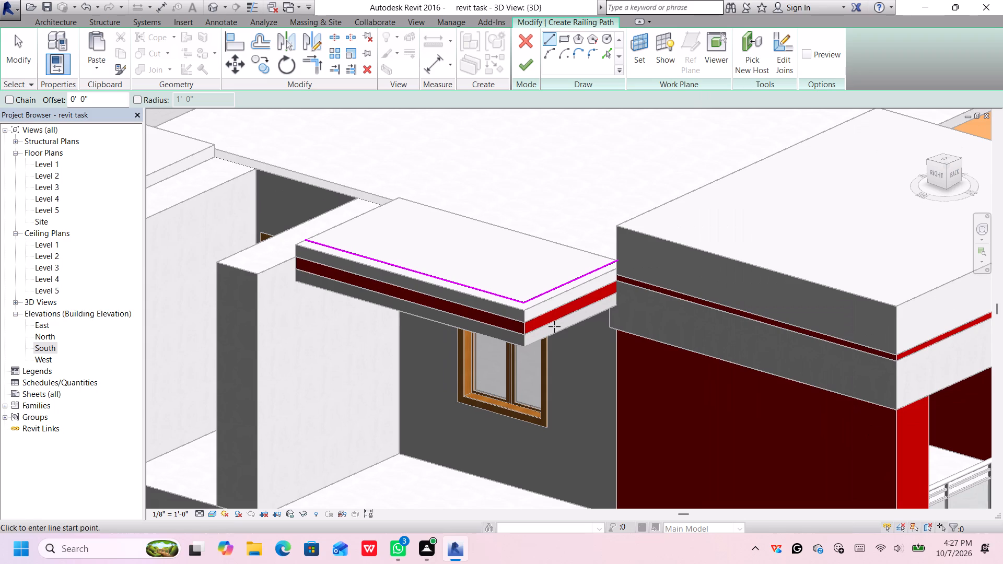
{"action": "left_click", "coordinate": [526, 68]}
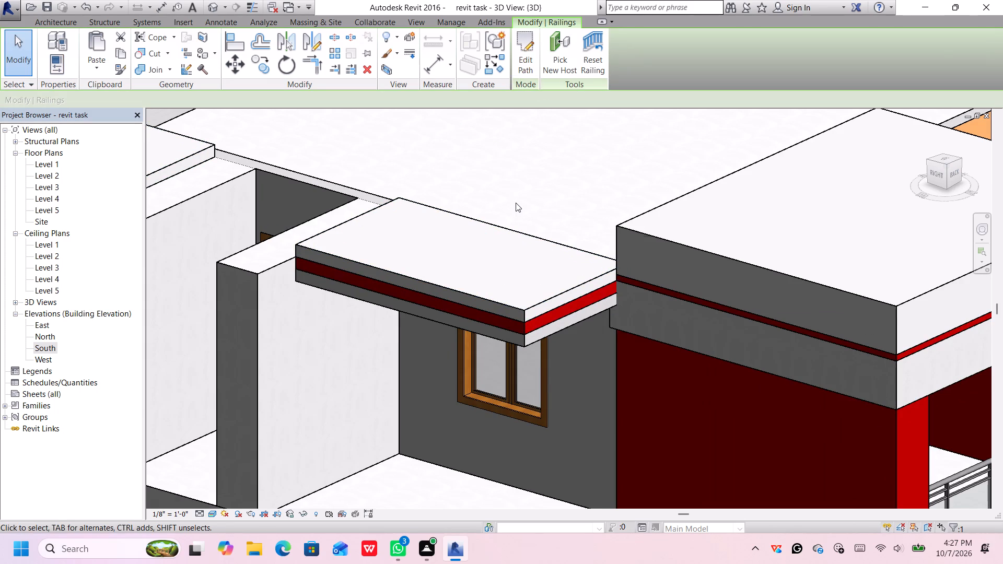
Nudge the new L-shaped glass panel railing away from the house interior toward the side balcony's outer edge.
{"action": "key", "text": "Down"}
{"action": "key", "text": "Down"}
{"action": "key", "text": "Down"}
{"action": "key", "text": "Down"}
{"action": "key", "text": "Down"}
{"action": "key", "text": "Down"}
{"action": "key", "text": "Down"}
{"action": "key", "text": "Down"}
{"action": "key", "text": "Down"}
{"action": "key", "text": "Down"}
{"action": "key", "text": "Down"}
{"action": "key", "text": "Down"}
{"action": "key", "text": "Down"}
{"action": "key", "text": "Down"}
{"action": "key", "text": "Down"}
{"action": "key", "text": "Down"}
{"action": "key", "text": "Down"}
{"action": "key", "text": "Down"}
{"action": "key", "text": "Down"}
{"action": "key", "text": "Down"}
{"action": "key", "text": "Down"}
{"action": "key", "text": "Down"}
{"action": "key", "text": "Down"}
{"action": "key", "text": "Down"}
{"action": "key", "text": "Down"}
{"action": "key", "text": "Down"}
{"action": "key", "text": "Down"}
{"action": "key", "text": "Down"}
{"action": "key", "text": "Down"}
{"action": "key", "text": "Down"}
{"action": "key", "text": "Down"}
{"action": "key", "text": "Down"}
{"action": "key", "text": "Down"}
{"action": "key", "text": "Down"}
{"action": "key", "text": "Down"}
{"action": "key", "text": "Down"}
{"action": "key", "text": "Down"}
{"action": "key", "text": "Down"}
{"action": "key", "text": "Down"}
{"action": "key", "text": "Down"}
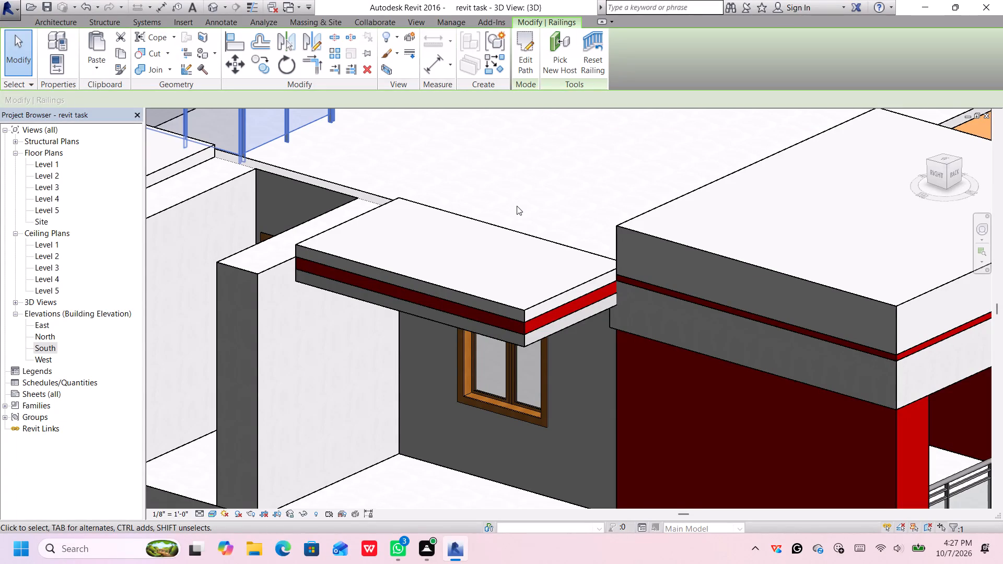
{"action": "scroll", "coordinate": [511, 199], "scroll_direction": "down", "scroll_amount": 4}
{"action": "key", "text": "Down"}
{"action": "key", "text": "Down"}
{"action": "key", "text": "Down"}
{"action": "key", "text": "Down"}
{"action": "key", "text": "Down"}
{"action": "key", "text": "Down"}
{"action": "key", "text": "Down"}
{"action": "key", "text": "Down"}
{"action": "key", "text": "Down"}
{"action": "key", "text": "Down"}
{"action": "key", "text": "Down"}
{"action": "key", "text": "Down"}
{"action": "key", "text": "Down"}
{"action": "key", "text": "Down"}
{"action": "key", "text": "Down"}
{"action": "key", "text": "Down"}
{"action": "key", "text": "Down"}
{"action": "key", "text": "Down"}
{"action": "key", "text": "Down"}
{"action": "key", "text": "Down"}
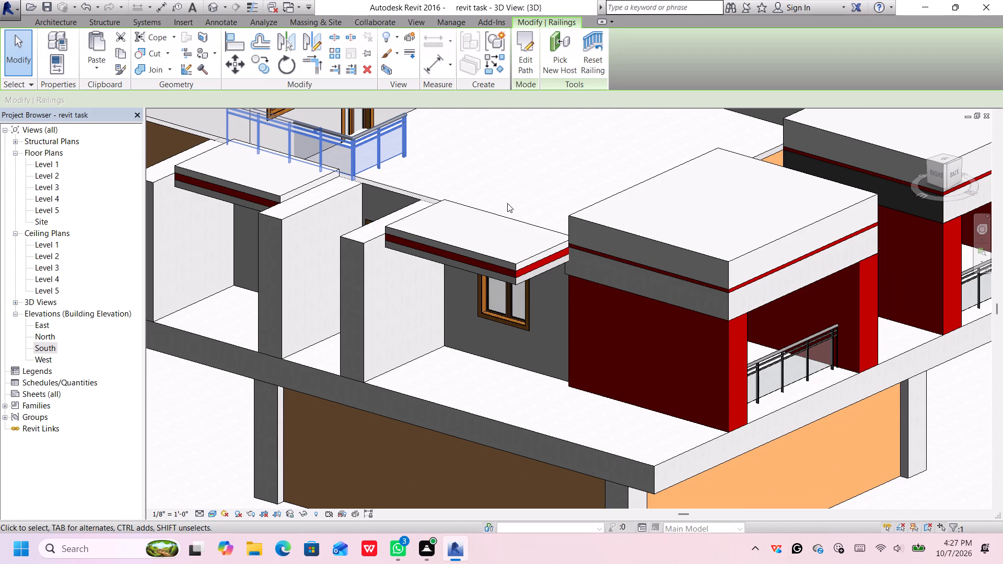
{"action": "key", "text": "Down"}
{"action": "key", "text": "Down"}
{"action": "key", "text": "Down"}
{"action": "key", "text": "Down"}
{"action": "key", "text": "Down"}
{"action": "key", "text": "Down"}
{"action": "key", "text": "Down"}
{"action": "key", "text": "Down"}
{"action": "key", "text": "Down"}
{"action": "key", "text": "Down"}
{"action": "key", "text": "Down"}
{"action": "key", "text": "Down"}
{"action": "key", "text": "Down"}
{"action": "key", "text": "Down"}
{"action": "key", "text": "Down"}
{"action": "key", "text": "Down"}
{"action": "key", "text": "Down"}
{"action": "key", "text": "Down"}
{"action": "key", "text": "Down"}
{"action": "key", "text": "Down"}
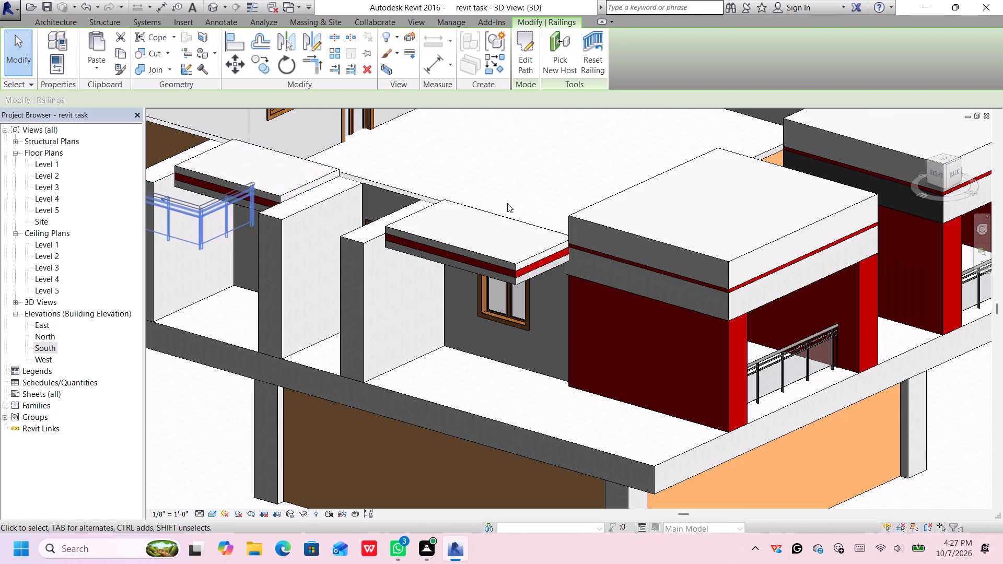
{"action": "key", "text": "Down"}
{"action": "key", "text": "Down"}
Nudge the L-shaped glass panel railing along the side facade into the windowed bay beside the dark red wall.
{"action": "key", "text": "Right"}
{"action": "key", "text": "Right"}
{"action": "key", "text": "Right"}
{"action": "key", "text": "Right"}
{"action": "key", "text": "Right"}
{"action": "key", "text": "Right"}
{"action": "key", "text": "Right"}
{"action": "key", "text": "Right"}
{"action": "key", "text": "Right"}
{"action": "key", "text": "Right"}
{"action": "key", "text": "Right"}
{"action": "key", "text": "Right"}
{"action": "key", "text": "Right"}
{"action": "key", "text": "Right"}
{"action": "key", "text": "Right"}
{"action": "key", "text": "Right"}
{"action": "key", "text": "Right"}
{"action": "key", "text": "Right"}
{"action": "key", "text": "Right"}
{"action": "key", "text": "Right"}
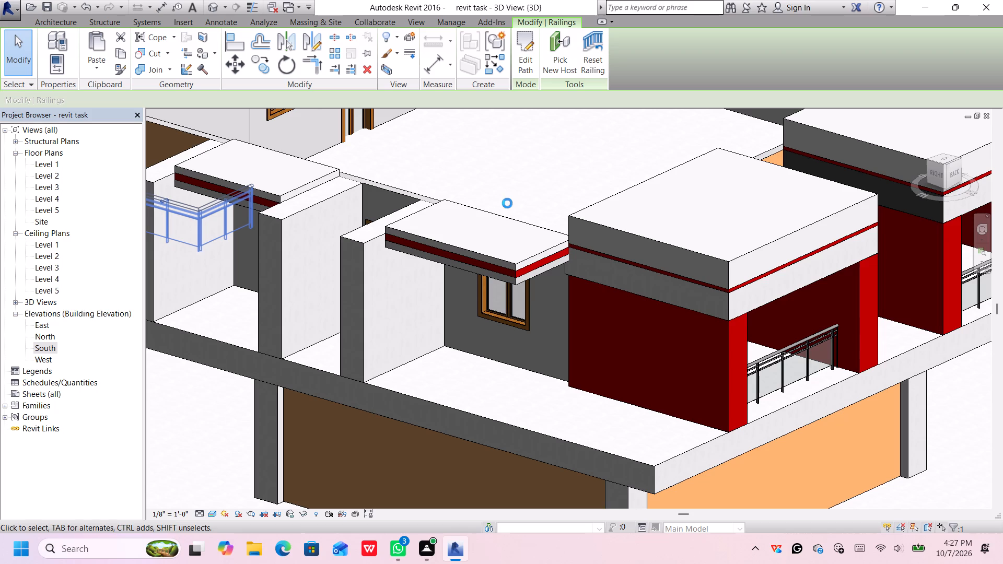
{"action": "key", "text": "Right"}
{"action": "key", "text": "Right"}
{"action": "key", "text": "Right"}
{"action": "key", "text": "Right"}
{"action": "key", "text": "Right"}
{"action": "key", "text": "Right"}
{"action": "key", "text": "Right"}
{"action": "key", "text": "Right"}
{"action": "key", "text": "Right"}
{"action": "key", "text": "Right"}
{"action": "key", "text": "Right"}
{"action": "key", "text": "Right"}
{"action": "key", "text": "Right"}
{"action": "key", "text": "Right"}
{"action": "key", "text": "Right"}
{"action": "key", "text": "Right"}
{"action": "key", "text": "Right"}
{"action": "key", "text": "Right"}
{"action": "key", "text": "Right"}
{"action": "key", "text": "Right"}
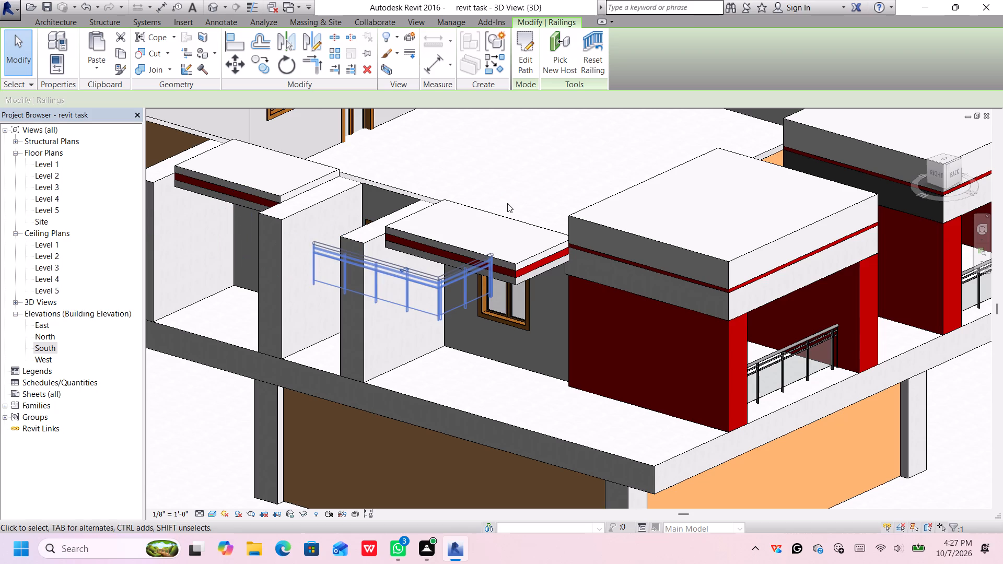
{"action": "key", "text": "Right"}
{"action": "key", "text": "Right"}
{"action": "key", "text": "Right"}
{"action": "key", "text": "Right"}
{"action": "key", "text": "Right"}
{"action": "key", "text": "Right"}
{"action": "key", "text": "Right"}
{"action": "key", "text": "Right"}
{"action": "key", "text": "Right"}
{"action": "key", "text": "Right"}
{"action": "key", "text": "Right"}
{"action": "key", "text": "Right"}
{"action": "key", "text": "Right"}
{"action": "key", "text": "Right"}
{"action": "key", "text": "Right"}
{"action": "key", "text": "Right"}
{"action": "key", "text": "Right"}
{"action": "key", "text": "Right"}
{"action": "key", "text": "Right"}
{"action": "key", "text": "Right"}
{"action": "key", "text": "Right"}
{"action": "key", "text": "Right"}
{"action": "key", "text": "Right"}
{"action": "key", "text": "Right"}
{"action": "key", "text": "Right"}
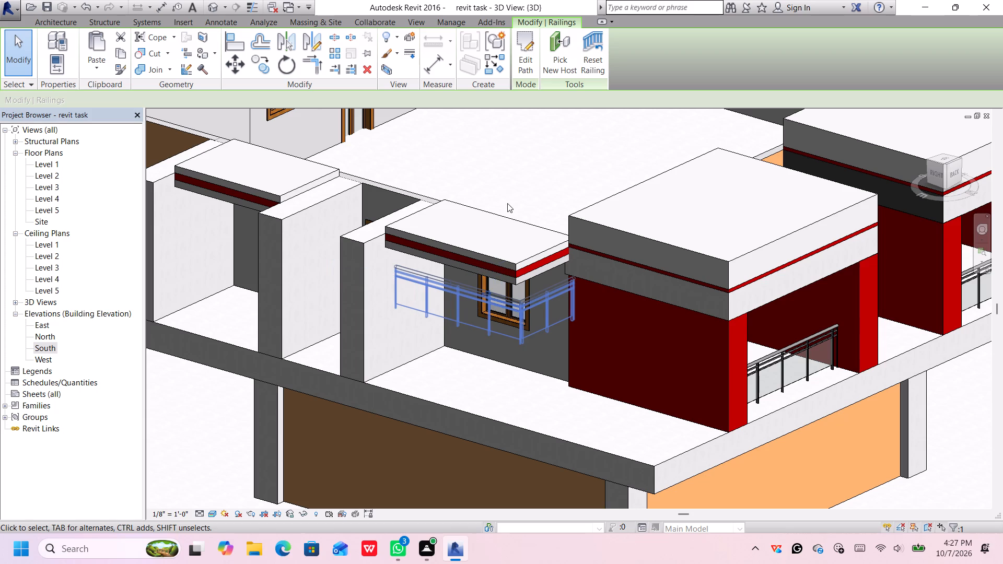
Nudge the L-shaped railing outward from the windowed wall toward the side balcony's outer slab edge.
{"action": "key", "text": "Down"}
{"action": "key", "text": "Down"}
{"action": "key", "text": "Down"}
{"action": "key", "text": "Down"}
{"action": "key", "text": "Down"}
{"action": "key", "text": "Down"}
{"action": "key", "text": "Down"}
{"action": "key", "text": "Down"}
{"action": "key", "text": "Down"}
{"action": "key", "text": "Down"}
{"action": "key", "text": "Down"}
{"action": "key", "text": "Down"}
{"action": "key", "text": "Down"}
{"action": "key", "text": "Down"}
{"action": "key", "text": "Down"}
{"action": "key", "text": "Down"}
{"action": "key", "text": "Down"}
{"action": "key", "text": "Down"}
{"action": "key", "text": "Down"}
{"action": "key", "text": "Down"}
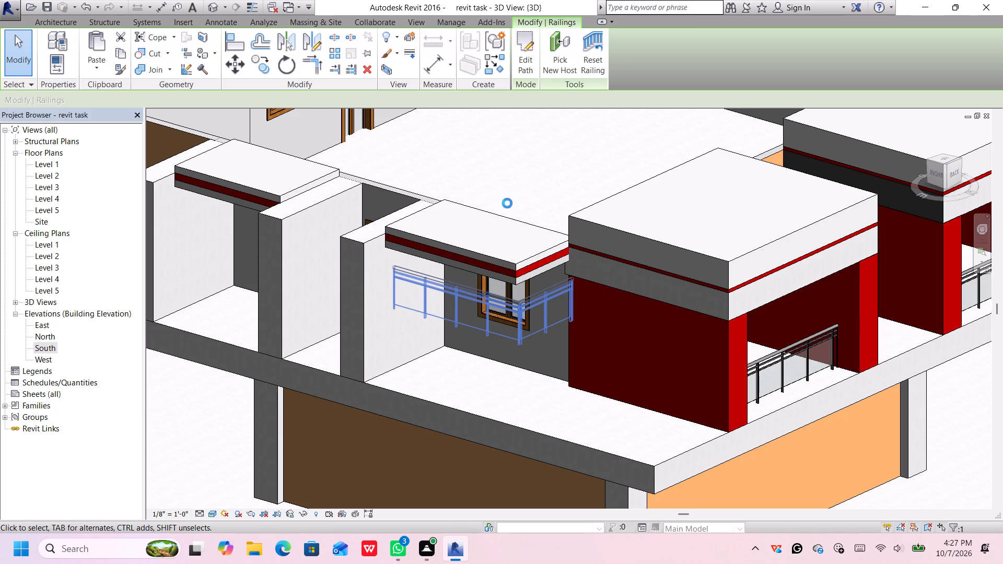
{"action": "key", "text": "Down"}
{"action": "key", "text": "Down"}
{"action": "key", "text": "Down"}
{"action": "key", "text": "Down"}
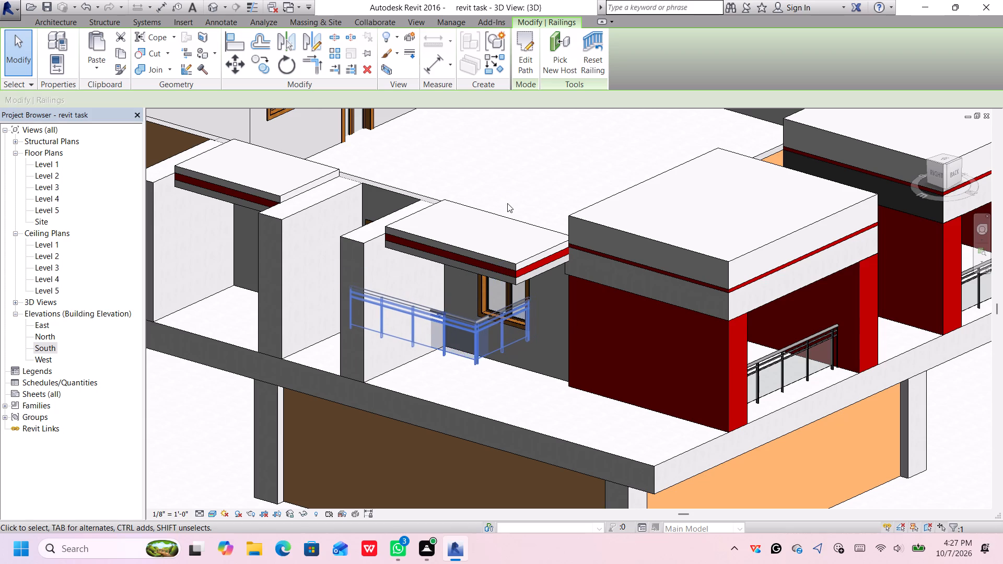
{"action": "key", "text": "Down"}
{"action": "key", "text": "Down"}
{"action": "key", "text": "Down"}
{"action": "key", "text": "Down"}
{"action": "key", "text": "Down"}
{"action": "key", "text": "Down"}
{"action": "key", "text": "Down"}
{"action": "key", "text": "Down"}
{"action": "key", "text": "Down"}
{"action": "key", "text": "Down"}
{"action": "key", "text": "Down"}
{"action": "key", "text": "Down"}
{"action": "key", "text": "Down"}
{"action": "key", "text": "Down"}
{"action": "key", "text": "Down"}
{"action": "key", "text": "Down"}
{"action": "key", "text": "Down"}
{"action": "key", "text": "Down"}
{"action": "key", "text": "Down"}
{"action": "key", "text": "Down"}
{"action": "key", "text": "Down"}
{"action": "key", "text": "Down"}
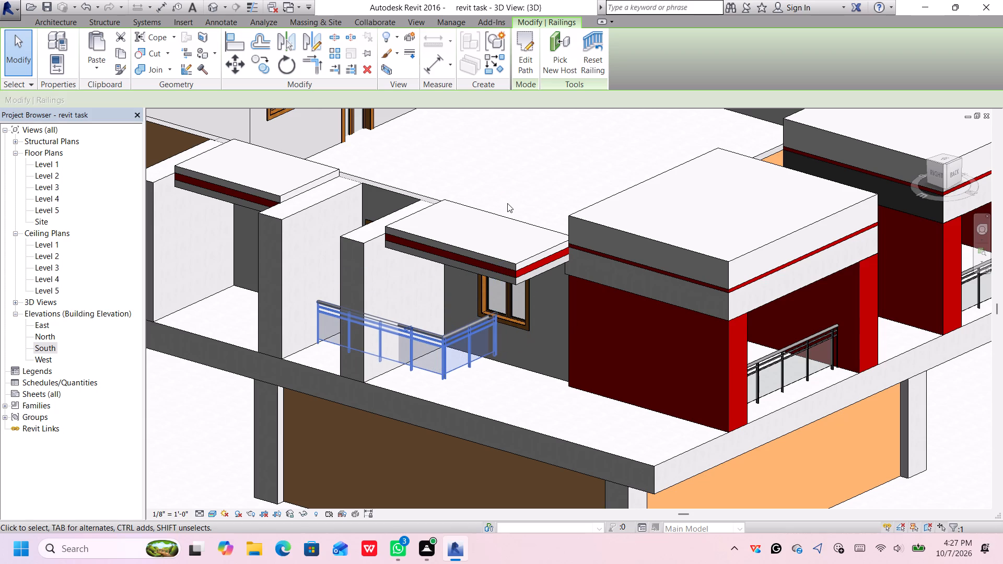
{"action": "key", "text": "Down"}
{"action": "key", "text": "Down"}
{"action": "key", "text": "Down"}
{"action": "key", "text": "Down"}
Nudge the railing along the side balcony until its short return meets the dark red wall.
{"action": "key", "text": "Right"}
{"action": "key", "text": "Right"}
{"action": "key", "text": "Right"}
{"action": "key", "text": "Right"}
{"action": "key", "text": "Right"}
{"action": "key", "text": "Right"}
{"action": "key", "text": "Right"}
{"action": "key", "text": "Right"}
{"action": "key", "text": "Right"}
{"action": "key", "text": "Right"}
{"action": "key", "text": "Right"}
{"action": "key", "text": "Right"}
{"action": "key", "text": "Right"}
{"action": "key", "text": "Right"}
{"action": "key", "text": "Right"}
{"action": "key", "text": "Right"}
{"action": "key", "text": "Right"}
{"action": "key", "text": "Right"}
{"action": "key", "text": "Right"}
{"action": "key", "text": "Right"}
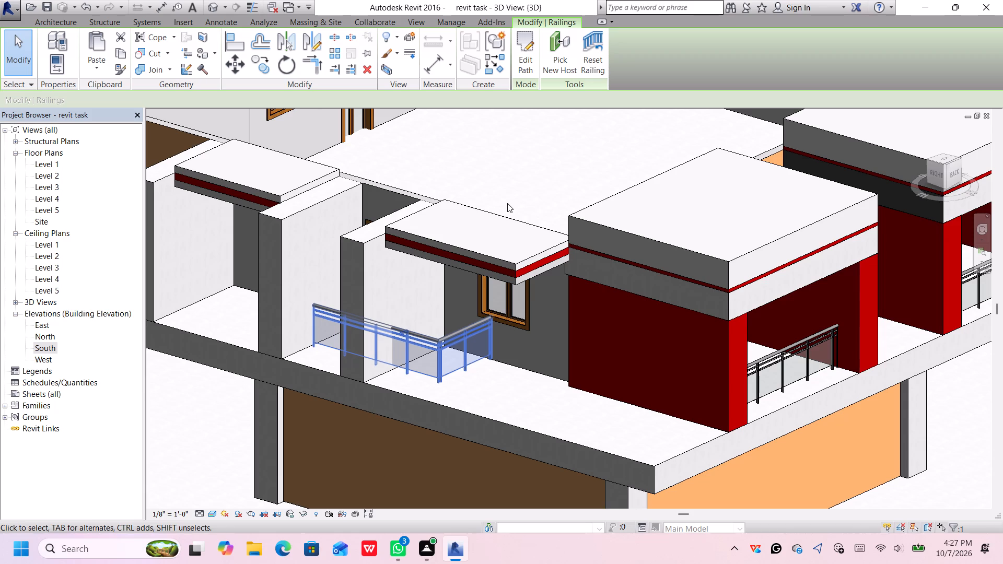
{"action": "key", "text": "Right"}
{"action": "key", "text": "Right"}
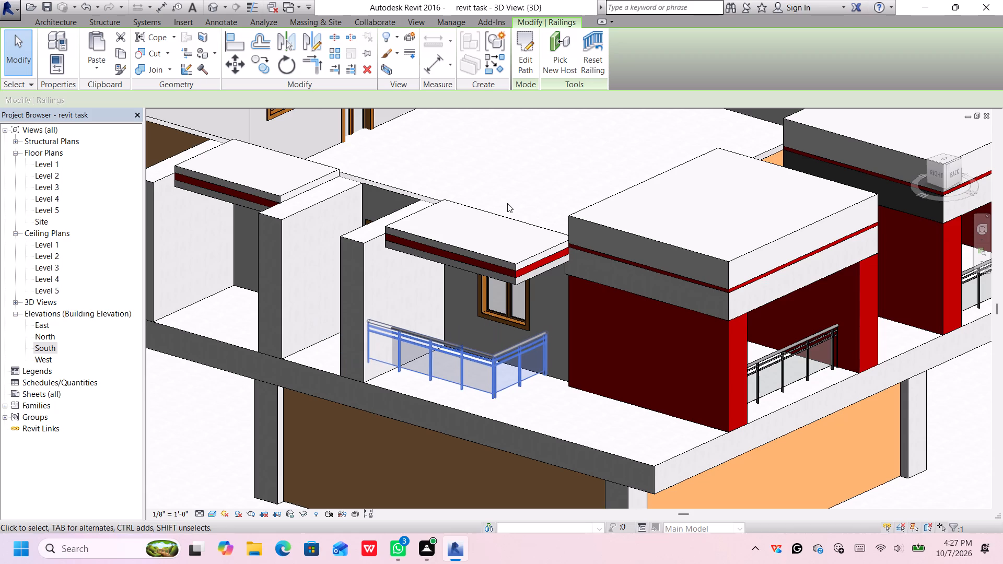
{"action": "key", "text": "Right"}
{"action": "key", "text": "Right"}
{"action": "key", "text": "Right"}
{"action": "key", "text": "Right"}
{"action": "key", "text": "Right"}
{"action": "key", "text": "Right"}
{"action": "key", "text": "Right"}
{"action": "key", "text": "Right"}
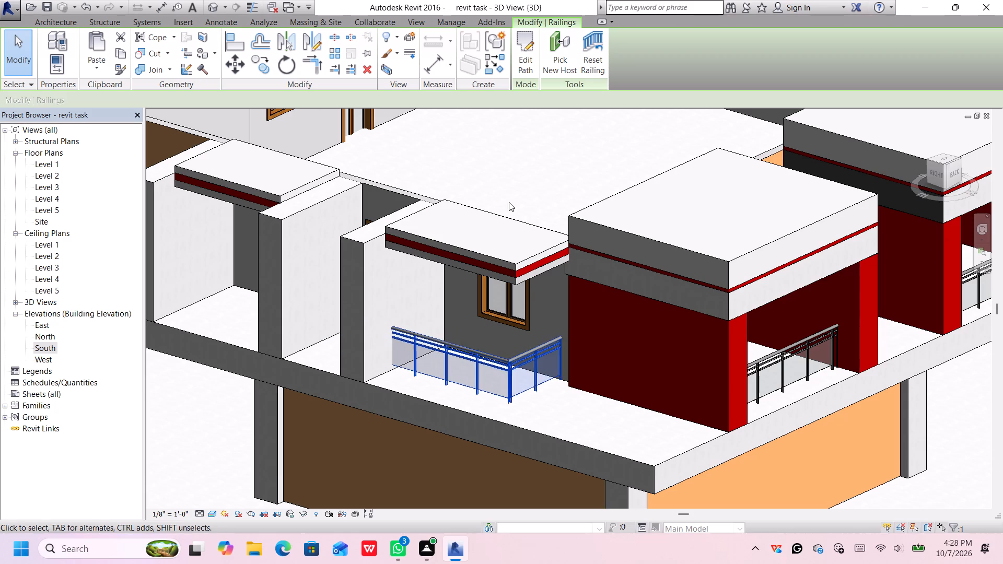
{"action": "key", "text": "Right"}
{"action": "key", "text": "Right"}
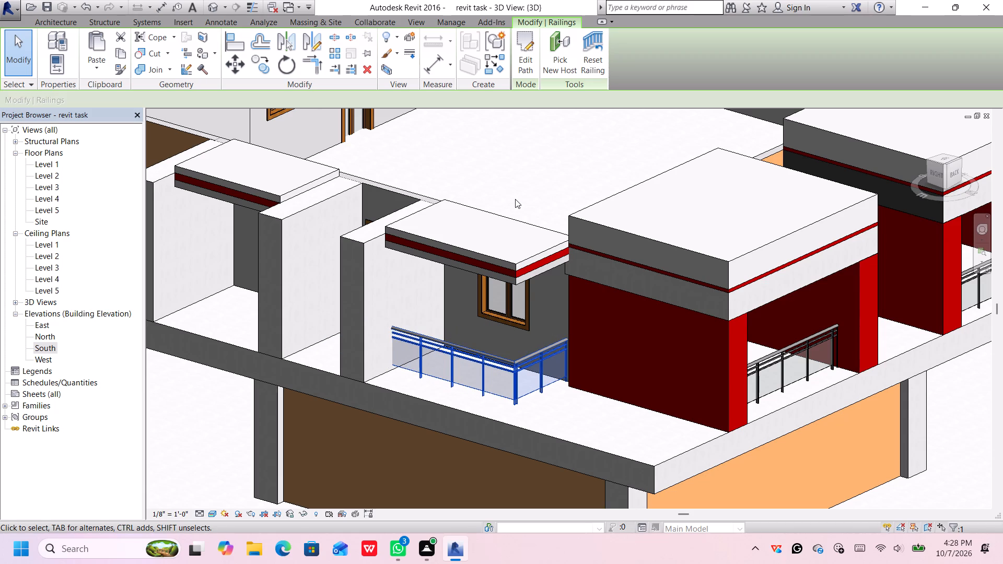
{"action": "key", "text": "Right"}
{"action": "key", "text": "Right"}
{"action": "key", "text": "Right"}
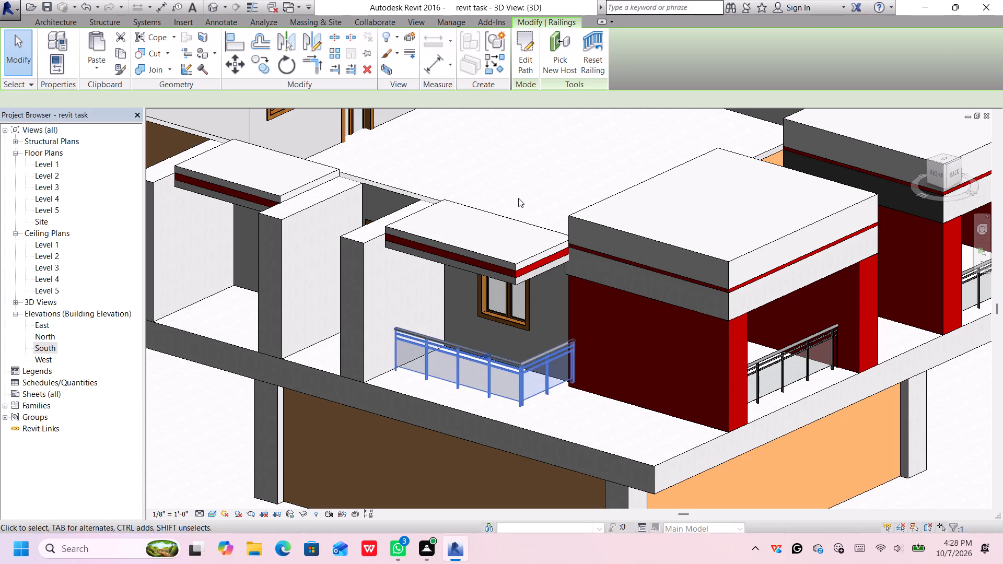
Fine-tune the railing with one nudge back from the dark red wall and two nudges toward the balcony's outer edge.
{"action": "key", "text": "Left"}
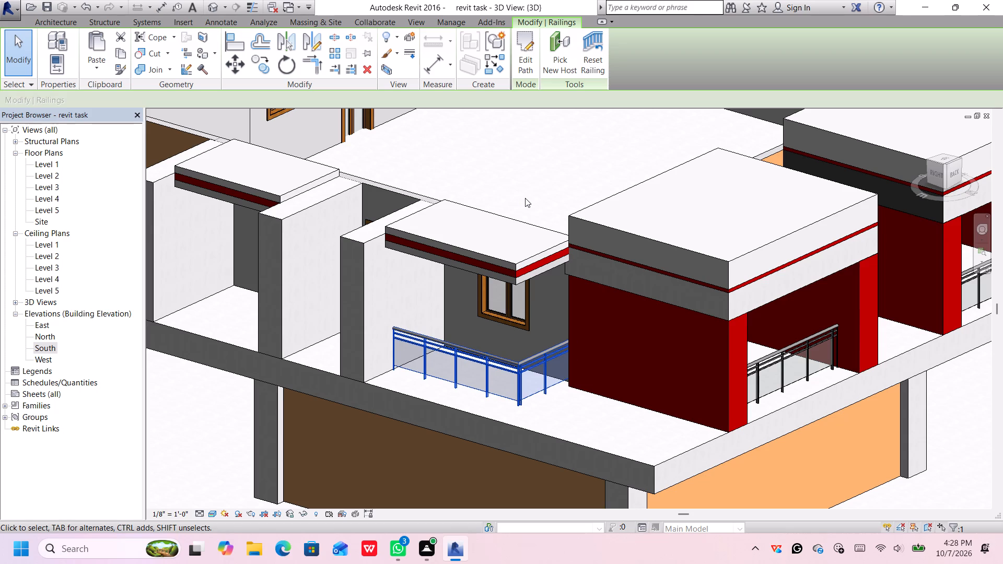
{"action": "key", "text": "Down"}
{"action": "key", "text": "Down"}
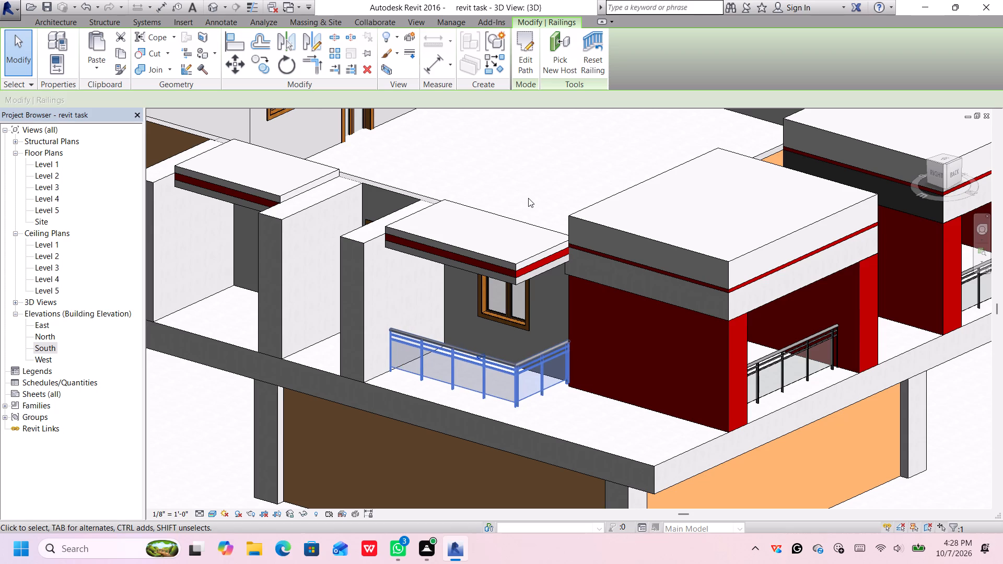
{"action": "scroll", "coordinate": [570, 377], "scroll_direction": "up", "scroll_amount": 2}
{"action": "scroll", "coordinate": [525, 347], "scroll_direction": "up", "scroll_amount": 5}
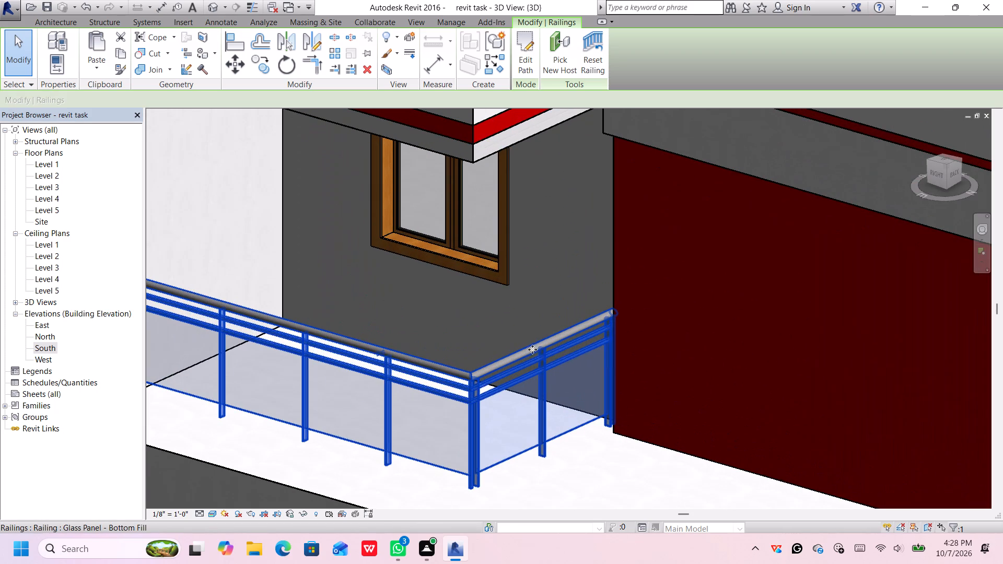
{"action": "scroll", "coordinate": [562, 349], "scroll_direction": "up", "scroll_amount": 1}
{"action": "scroll", "coordinate": [562, 349], "scroll_direction": "down", "scroll_amount": 5}
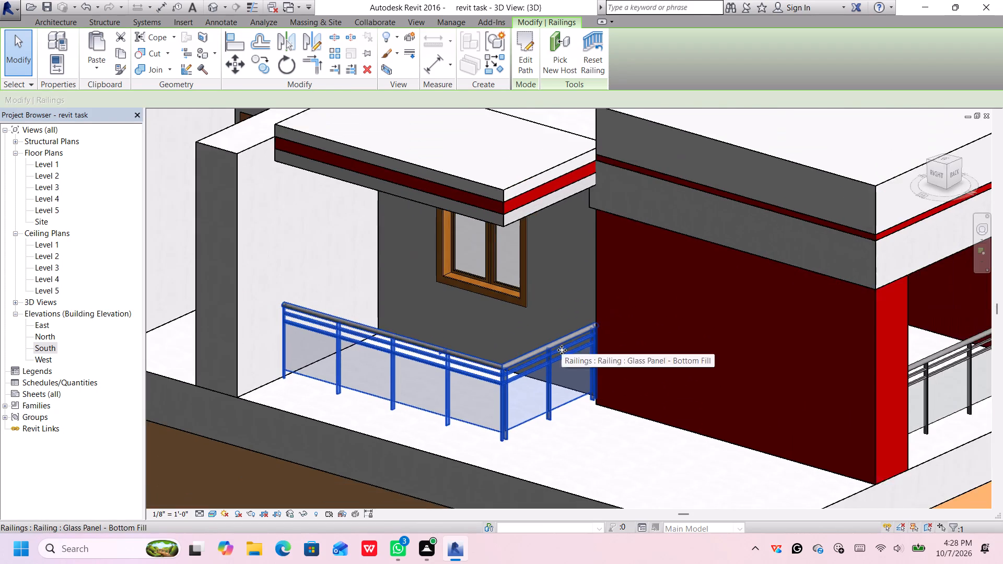
Sketch a straight railing path about 8'-10" long between the two projecting walls of the windowed side-facade bay.
{"action": "scroll", "coordinate": [562, 350], "scroll_direction": "down", "scroll_amount": 2}
{"action": "middle_click_drag", "start_coordinate": [570, 381], "coordinate": [678, 307]}
{"action": "middle_click_drag", "start_coordinate": [597, 379], "coordinate": [597, 379]}
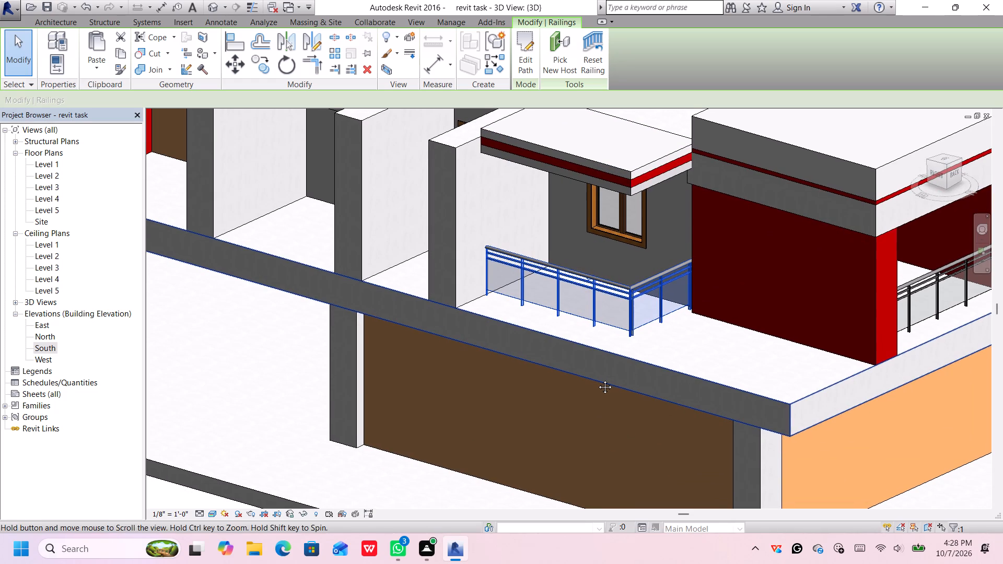
{"action": "middle_click_drag", "start_coordinate": [597, 379], "coordinate": [731, 393]}
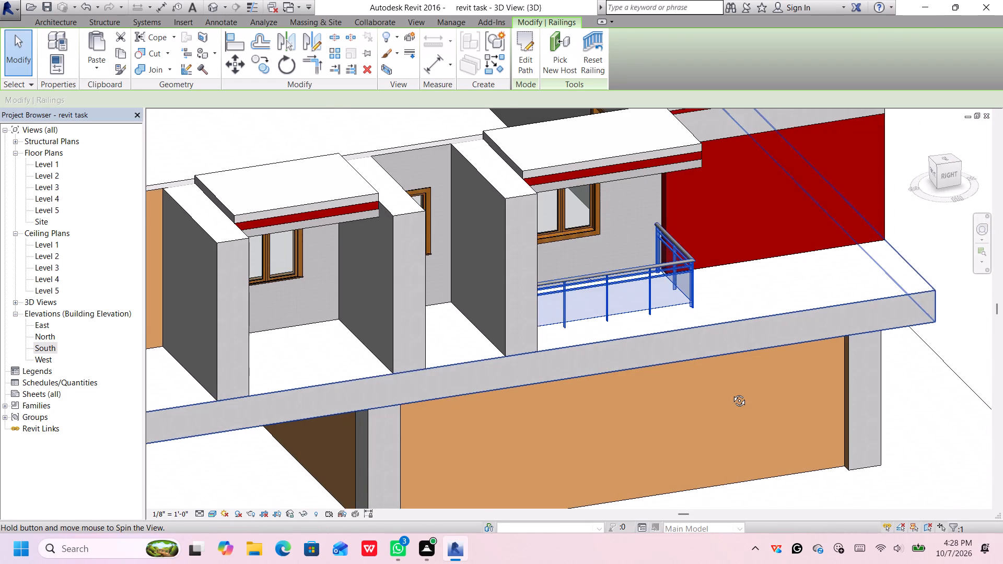
{"action": "middle_click_drag", "start_coordinate": [731, 393], "coordinate": [731, 393]}
{"action": "scroll", "coordinate": [475, 411], "scroll_direction": "down", "scroll_amount": 1}
{"action": "middle_click_drag", "start_coordinate": [399, 404], "coordinate": [469, 405]}
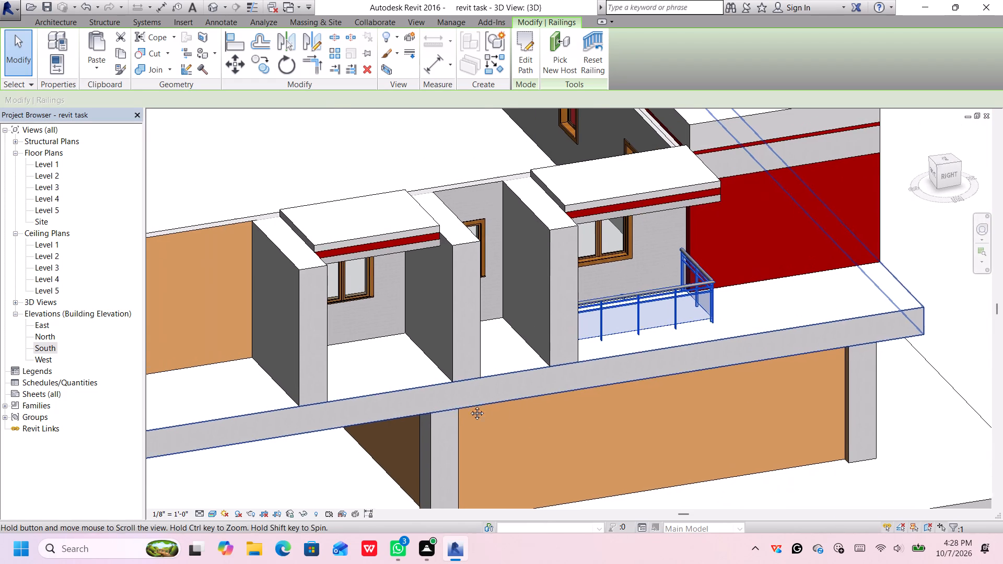
{"action": "middle_click_drag", "start_coordinate": [469, 405], "coordinate": [675, 404]}
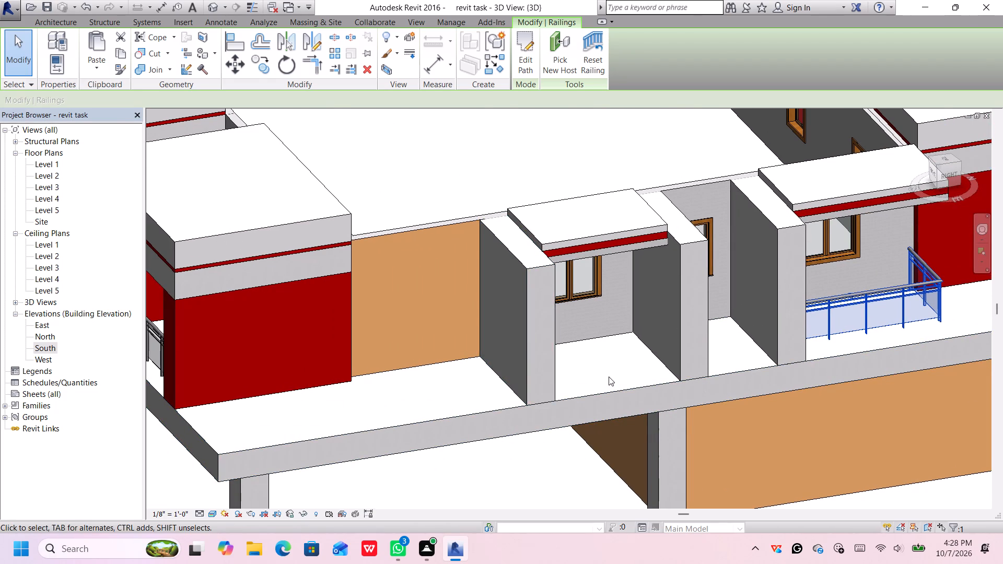
{"action": "scroll", "coordinate": [609, 377], "scroll_direction": "up", "scroll_amount": 2}
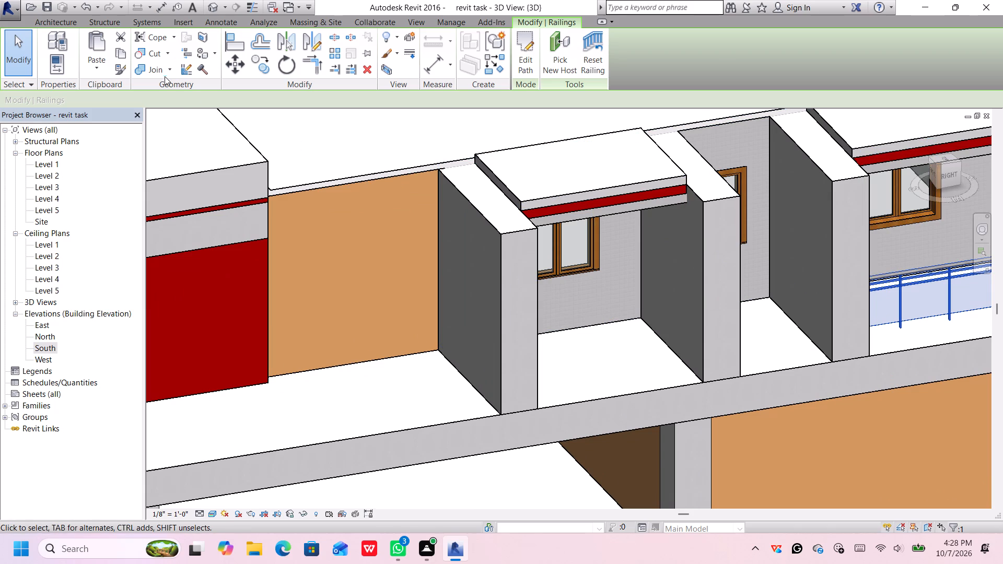
{"action": "left_click", "coordinate": [41, 23]}
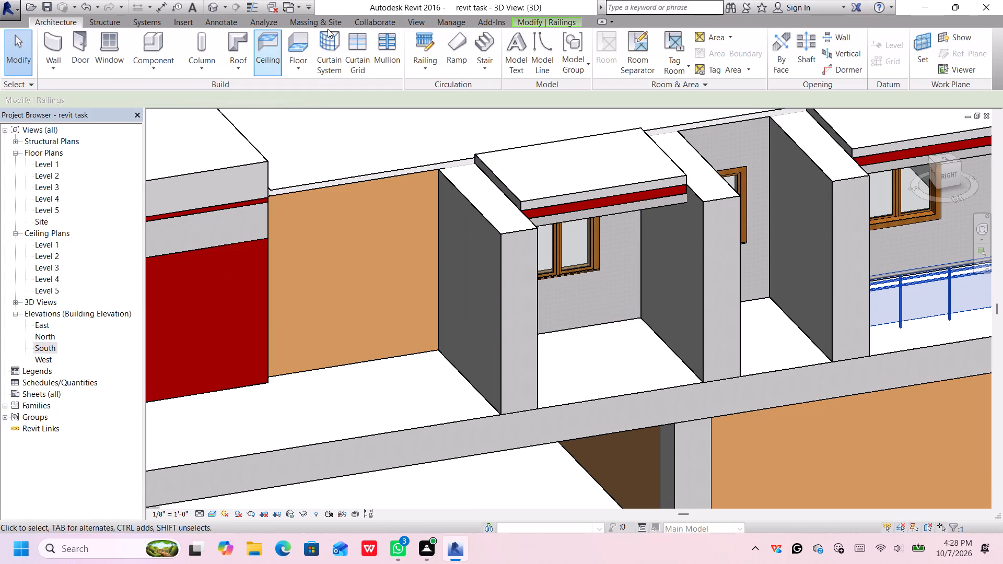
{"action": "left_click", "coordinate": [424, 35]}
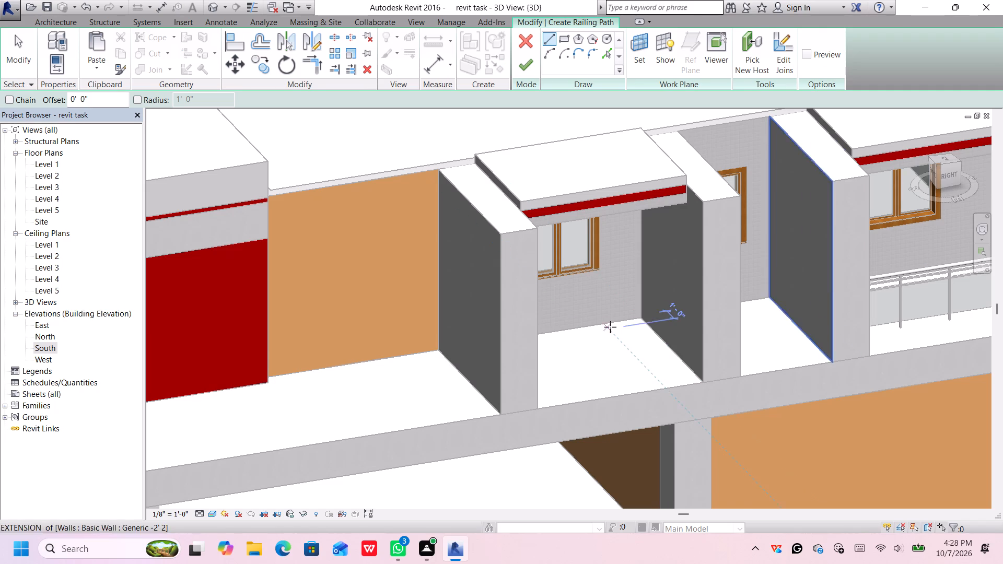
{"action": "scroll", "coordinate": [610, 346], "scroll_direction": "up", "scroll_amount": 3}
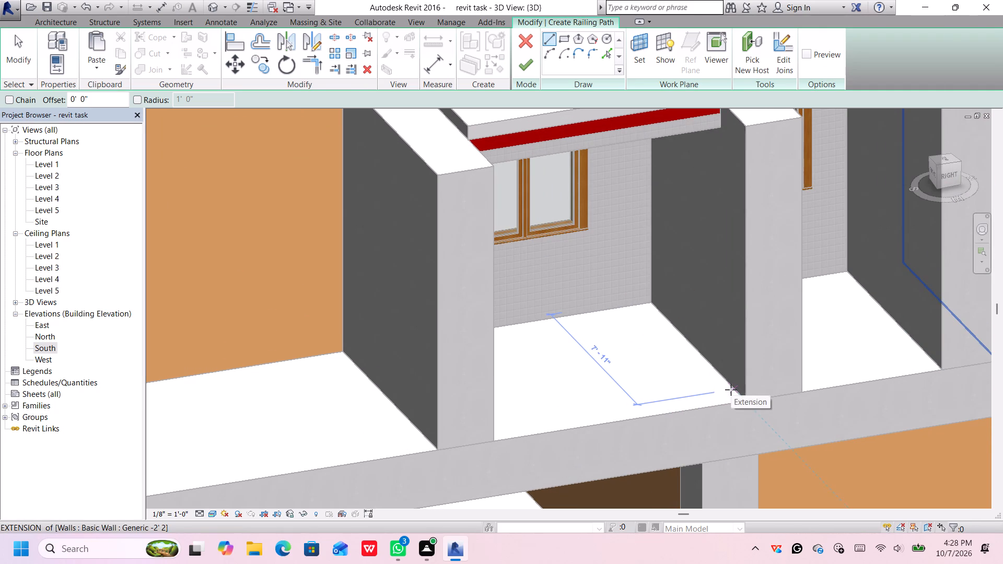
{"action": "left_click", "coordinate": [732, 386]}
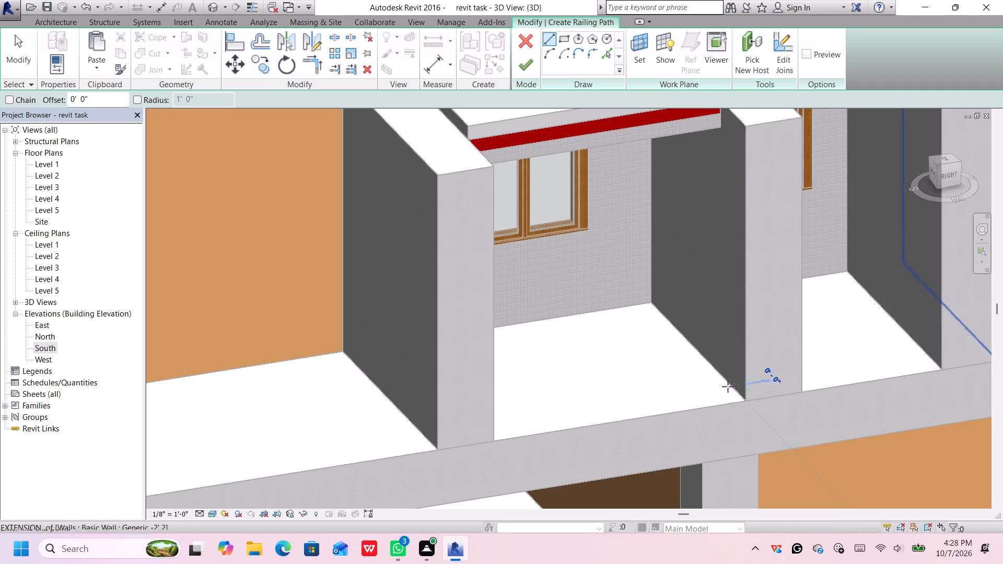
{"action": "left_click", "coordinate": [485, 426]}
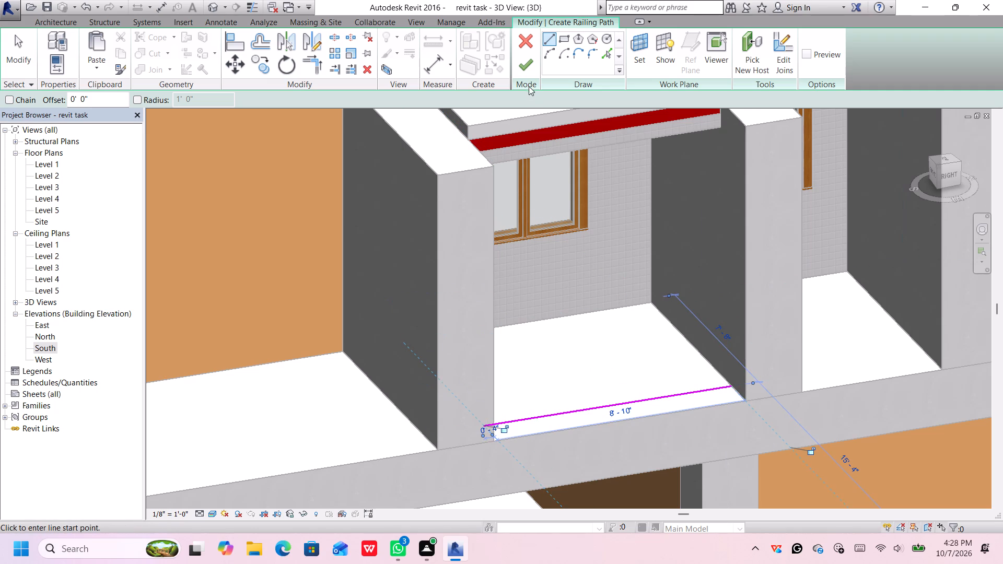
Set the Glass Panel - Bottom Fill railing's base level to Level 2 and finish its path sketch.
{"action": "right_click", "coordinate": [529, 71]}
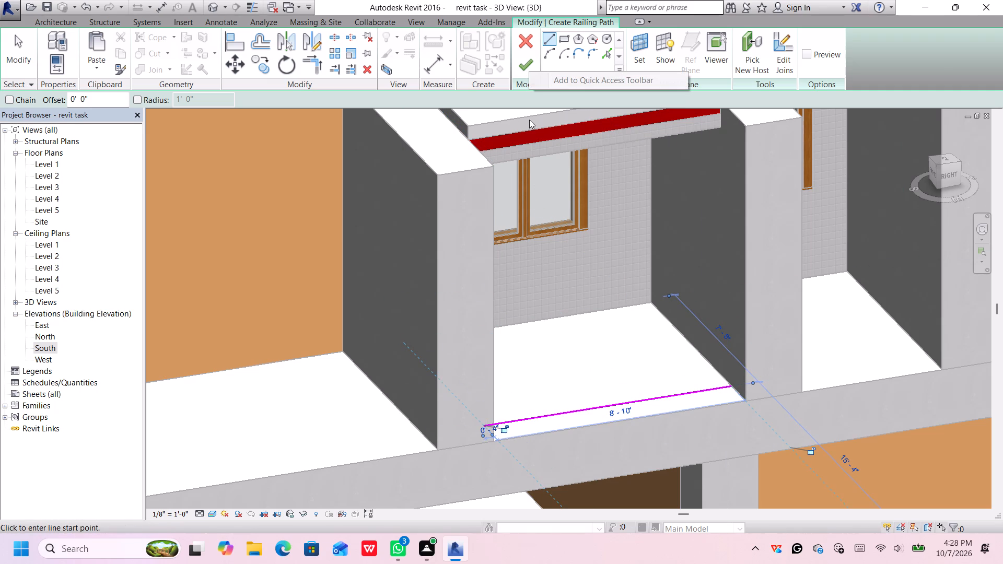
{"action": "right_click", "coordinate": [541, 218]}
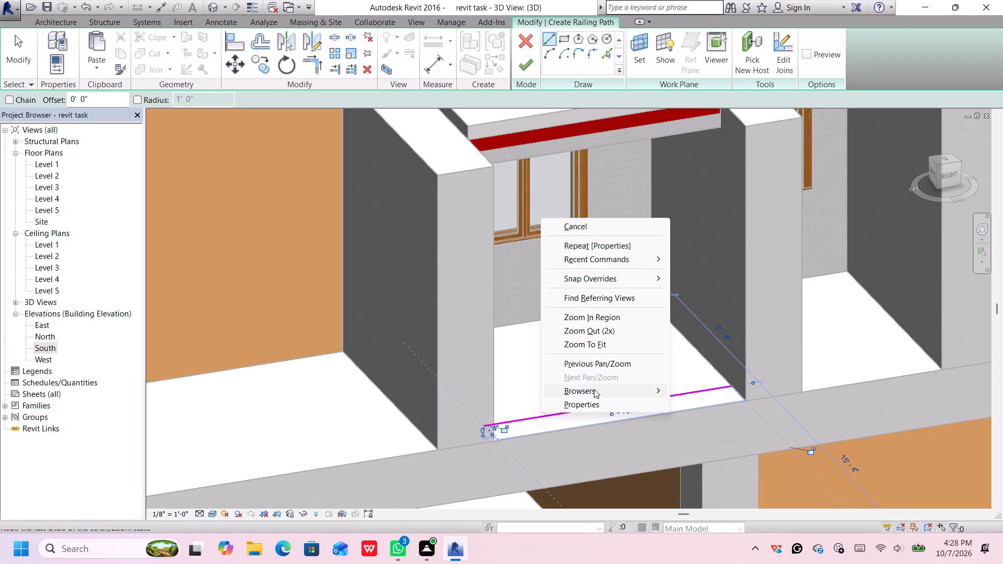
{"action": "left_click", "coordinate": [596, 402]}
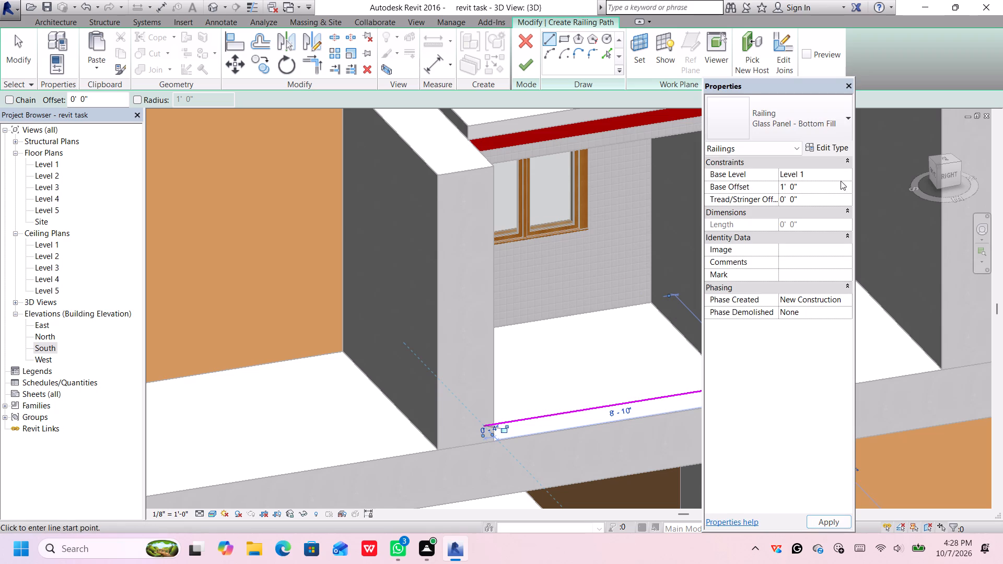
{"action": "left_click", "coordinate": [845, 172]}
{"action": "left_click", "coordinate": [821, 206]}
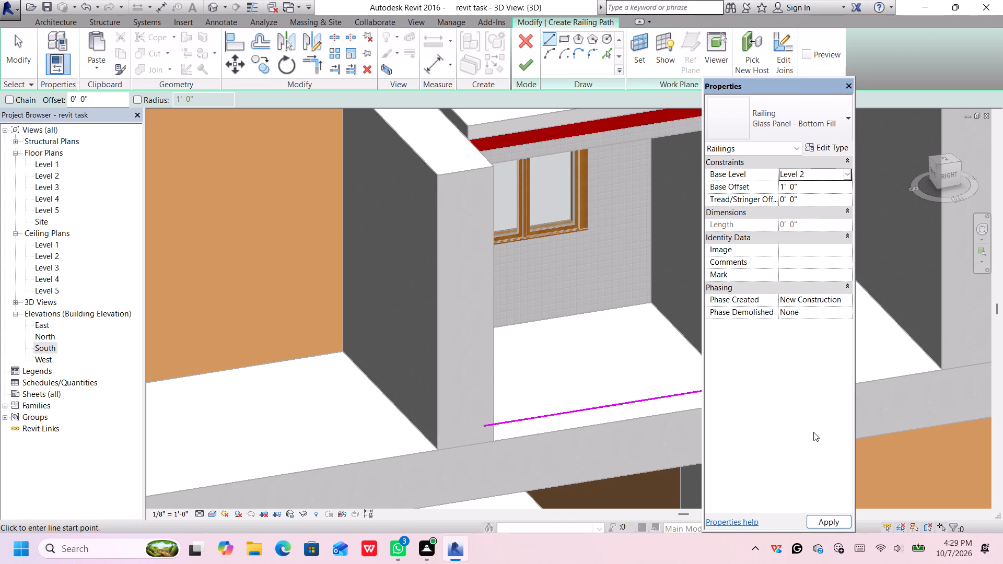
{"action": "left_click", "coordinate": [834, 524]}
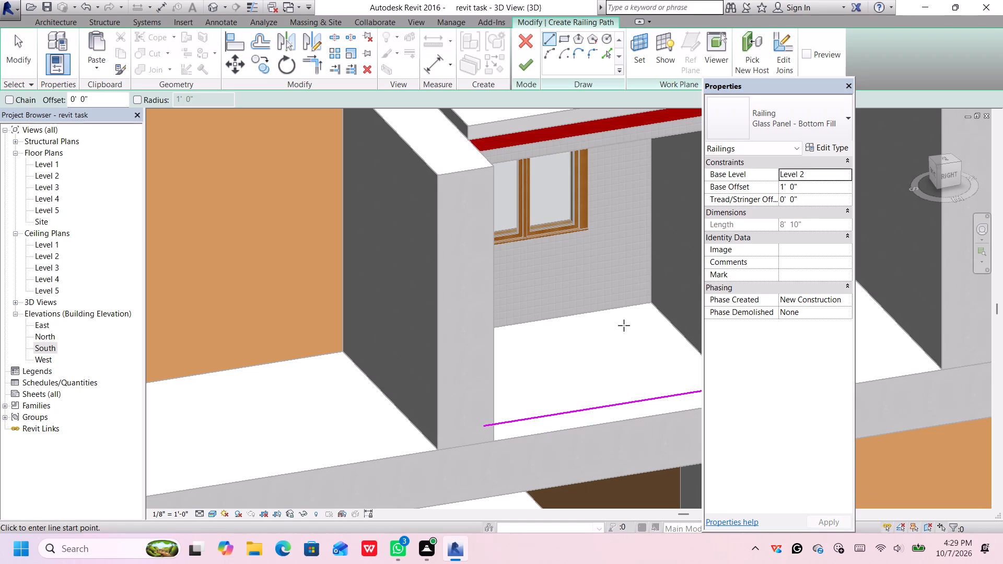
{"action": "left_click", "coordinate": [524, 61]}
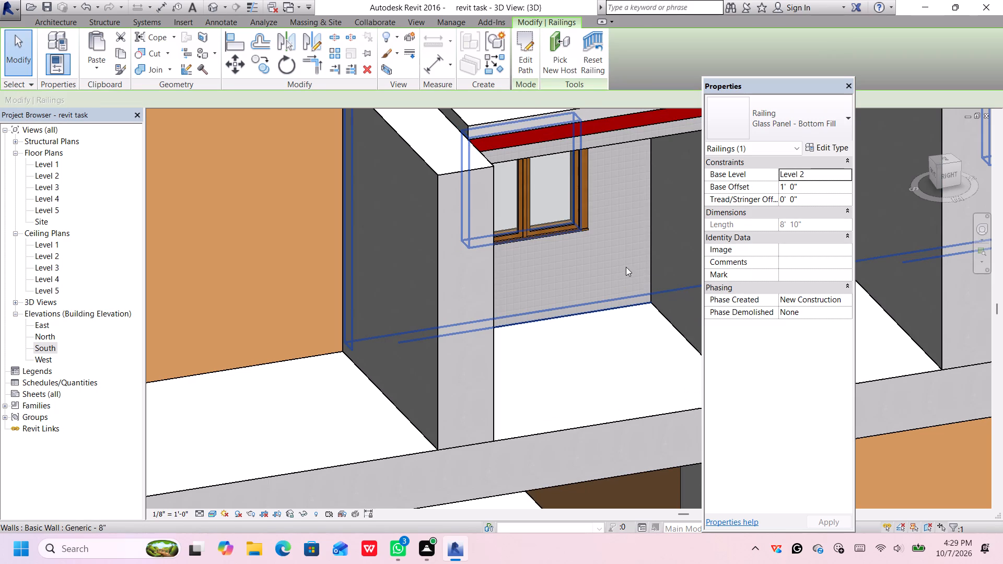
Nudge the new Level 2 glass panel railing out from behind the windowed side-facade bay toward the balcony floor's outer edge.
{"action": "key", "text": "Down"}
{"action": "key", "text": "Down"}
{"action": "key", "text": "Down"}
{"action": "key", "text": "Down"}
{"action": "key", "text": "Down"}
{"action": "key", "text": "Down"}
{"action": "key", "text": "Down"}
{"action": "key", "text": "Down"}
{"action": "key", "text": "Down"}
{"action": "key", "text": "Down"}
{"action": "key", "text": "Down"}
{"action": "key", "text": "Down"}
{"action": "key", "text": "Down"}
{"action": "key", "text": "Down"}
{"action": "key", "text": "Down"}
{"action": "key", "text": "Down"}
{"action": "key", "text": "Down"}
{"action": "key", "text": "Down"}
{"action": "key", "text": "Down"}
{"action": "key", "text": "Down"}
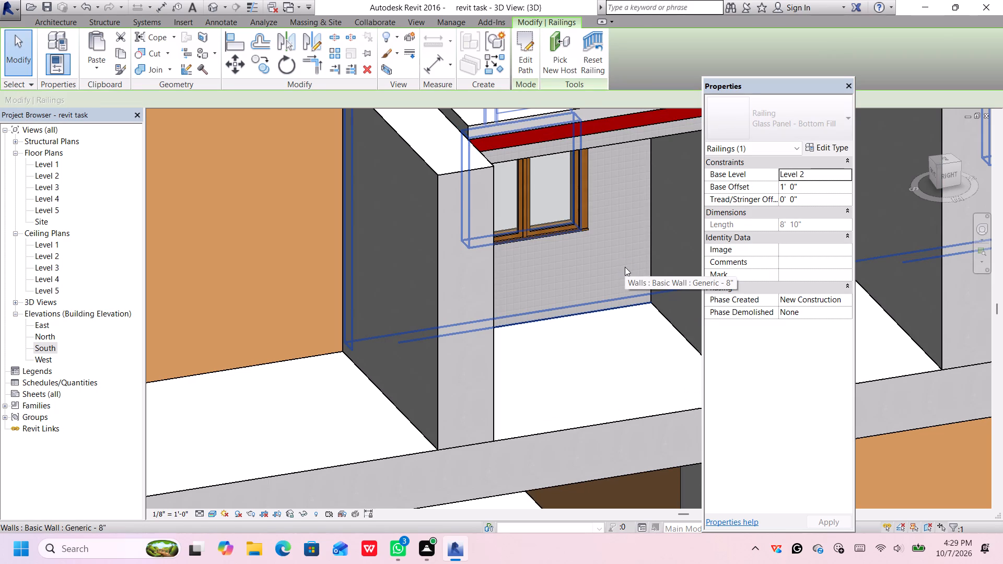
{"action": "key", "text": "Down"}
{"action": "key", "text": "Down"}
{"action": "key", "text": "Down"}
{"action": "key", "text": "Down"}
{"action": "key", "text": "Down"}
{"action": "key", "text": "Down"}
{"action": "key", "text": "Down"}
{"action": "key", "text": "Down"}
{"action": "key", "text": "Down"}
{"action": "key", "text": "Down"}
{"action": "key", "text": "Down"}
{"action": "key", "text": "Down"}
{"action": "key", "text": "Down"}
{"action": "key", "text": "Down"}
{"action": "key", "text": "Down"}
{"action": "key", "text": "Down"}
{"action": "key", "text": "Down"}
{"action": "key", "text": "Down"}
{"action": "key", "text": "Down"}
{"action": "key", "text": "Down"}
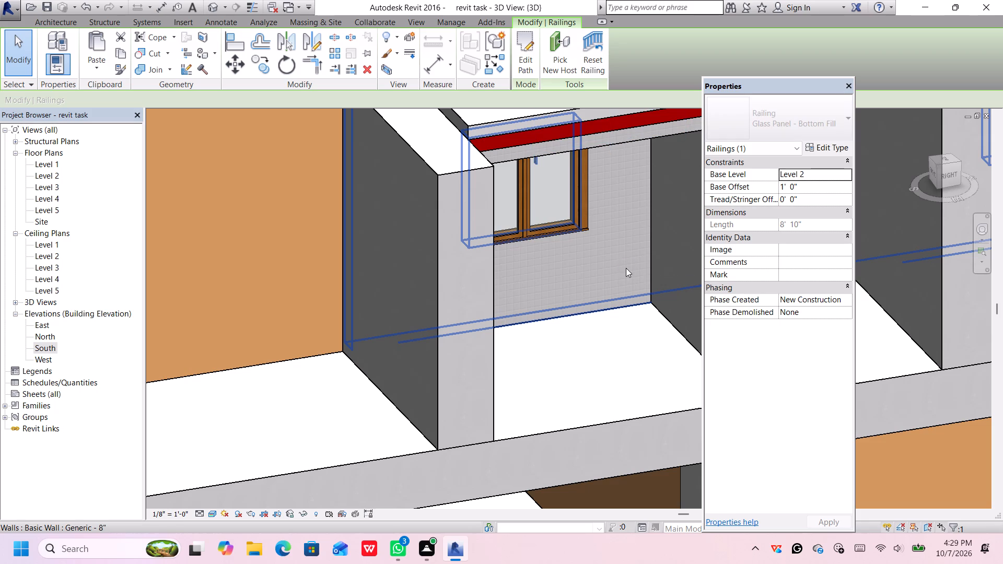
{"action": "key", "text": "Down"}
{"action": "key", "text": "Down"}
{"action": "key", "text": "Down"}
{"action": "key", "text": "Down"}
{"action": "key", "text": "Down"}
{"action": "key", "text": "Down"}
{"action": "key", "text": "Down"}
{"action": "key", "text": "Down"}
{"action": "key", "text": "Down"}
{"action": "key", "text": "Down"}
{"action": "key", "text": "Down"}
{"action": "key", "text": "Down"}
{"action": "key", "text": "Down"}
{"action": "key", "text": "Down"}
{"action": "key", "text": "Down"}
{"action": "key", "text": "Down"}
{"action": "key", "text": "Down"}
{"action": "key", "text": "Down"}
{"action": "key", "text": "Down"}
{"action": "key", "text": "Down"}
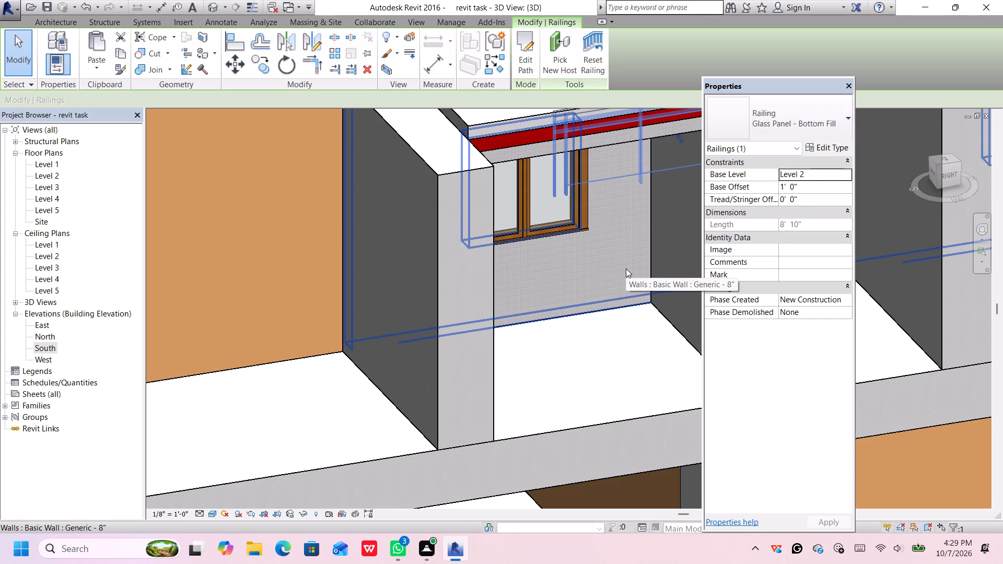
{"action": "key", "text": "Down"}
{"action": "key", "text": "Down"}
{"action": "key", "text": "Down"}
{"action": "key", "text": "Down"}
{"action": "key", "text": "Down"}
{"action": "key", "text": "Down"}
{"action": "key", "text": "Down"}
{"action": "key", "text": "Down"}
{"action": "key", "text": "Down"}
{"action": "key", "text": "Down"}
{"action": "key", "text": "Down"}
{"action": "key", "text": "Down"}
{"action": "key", "text": "Down"}
{"action": "key", "text": "Down"}
{"action": "key", "text": "Down"}
{"action": "key", "text": "Down"}
{"action": "key", "text": "Down"}
{"action": "key", "text": "Down"}
{"action": "key", "text": "Down"}
{"action": "key", "text": "Down"}
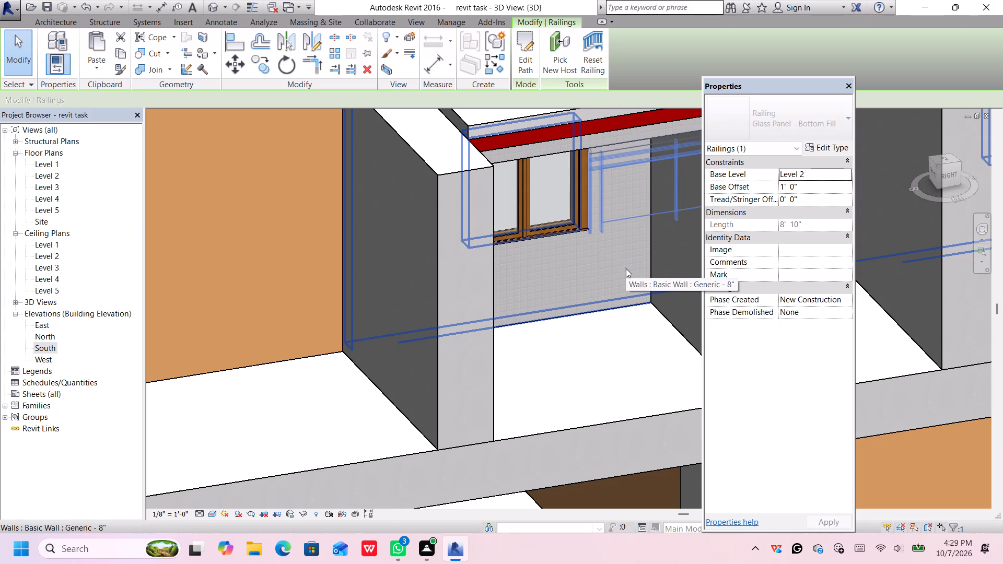
{"action": "key", "text": "Down"}
{"action": "key", "text": "Down"}
{"action": "key", "text": "Down"}
{"action": "key", "text": "Down"}
{"action": "key", "text": "Down"}
{"action": "key", "text": "Down"}
{"action": "key", "text": "Down"}
{"action": "key", "text": "Down"}
{"action": "key", "text": "Down"}
{"action": "key", "text": "Down"}
{"action": "key", "text": "Down"}
{"action": "key", "text": "Down"}
{"action": "key", "text": "Down"}
{"action": "key", "text": "Down"}
{"action": "key", "text": "Down"}
{"action": "key", "text": "Down"}
{"action": "key", "text": "Down"}
{"action": "key", "text": "Down"}
{"action": "key", "text": "Down"}
{"action": "key", "text": "Down"}
{"action": "key", "text": "Down"}
{"action": "key", "text": "Down"}
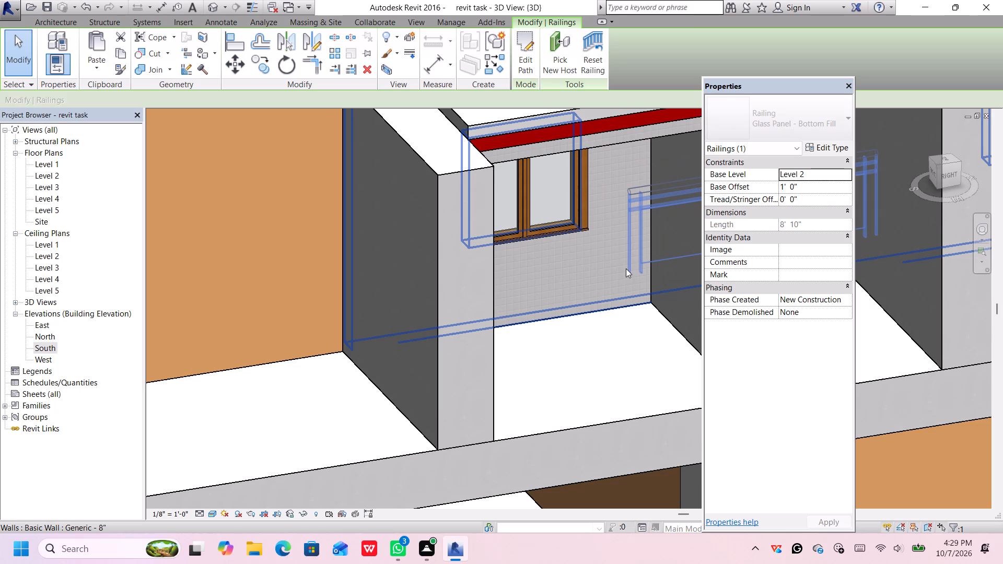
{"action": "key", "text": "Down"}
{"action": "key", "text": "Down"}
{"action": "key", "text": "Down"}
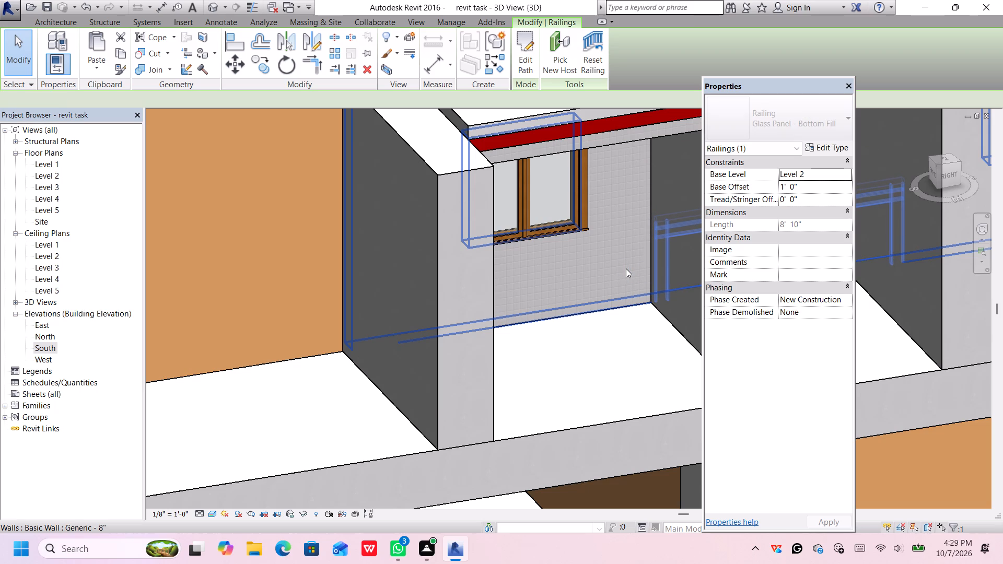
{"action": "key", "text": "Down"}
{"action": "key", "text": "Down"}
{"action": "key", "text": "Down"}
{"action": "key", "text": "Down"}
{"action": "key", "text": "Down"}
{"action": "key", "text": "Down"}
{"action": "key", "text": "Down"}
{"action": "key", "text": "Down"}
{"action": "key", "text": "Down"}
{"action": "key", "text": "Down"}
{"action": "key", "text": "Down"}
{"action": "key", "text": "Down"}
{"action": "key", "text": "Down"}
{"action": "key", "text": "Down"}
{"action": "key", "text": "Down"}
{"action": "key", "text": "Down"}
{"action": "key", "text": "Down"}
{"action": "key", "text": "Down"}
{"action": "key", "text": "Down"}
{"action": "key", "text": "Down"}
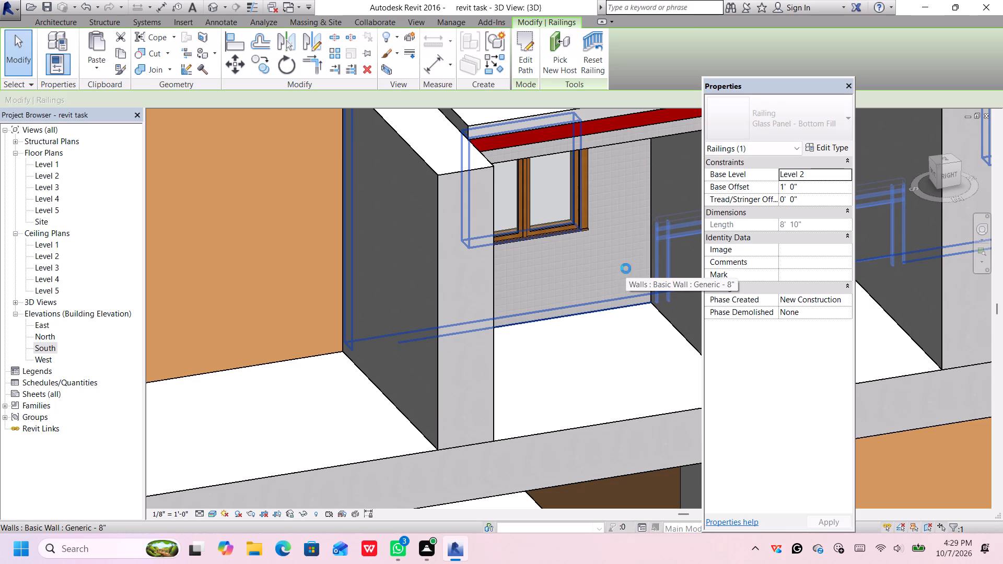
{"action": "key", "text": "Down"}
{"action": "key", "text": "Down"}
{"action": "key", "text": "Down"}
{"action": "key", "text": "Down"}
{"action": "key", "text": "Down"}
{"action": "key", "text": "Down"}
{"action": "key", "text": "Down"}
{"action": "key", "text": "Down"}
{"action": "key", "text": "Down"}
{"action": "key", "text": "Down"}
{"action": "key", "text": "Down"}
{"action": "key", "text": "Down"}
{"action": "key", "text": "Down"}
{"action": "key", "text": "Down"}
{"action": "key", "text": "Down"}
{"action": "key", "text": "Down"}
{"action": "key", "text": "Down"}
{"action": "key", "text": "Down"}
{"action": "key", "text": "Down"}
{"action": "key", "text": "Down"}
{"action": "key", "text": "Down"}
{"action": "key", "text": "Down"}
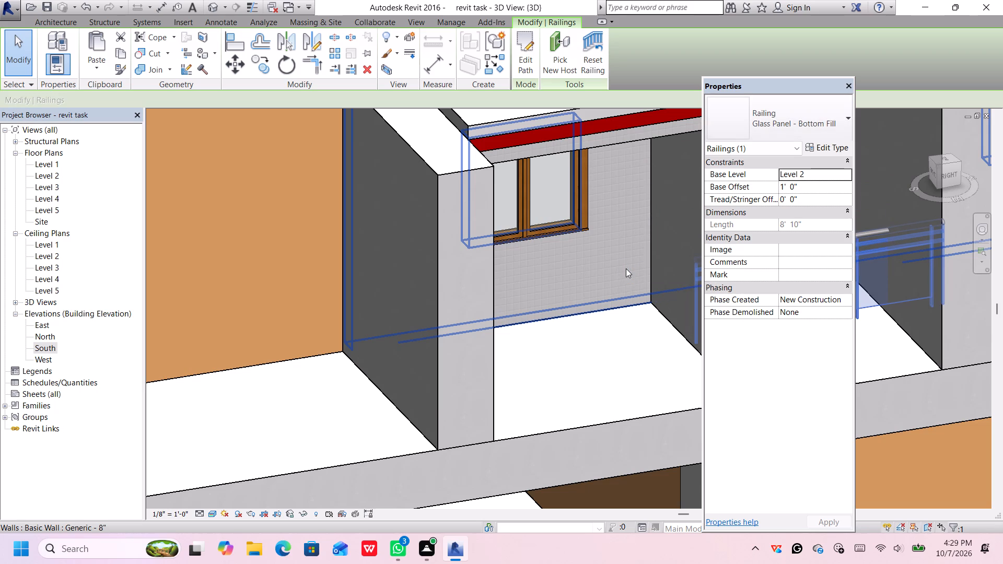
{"action": "key", "text": "Down"}
{"action": "key", "text": "Down"}
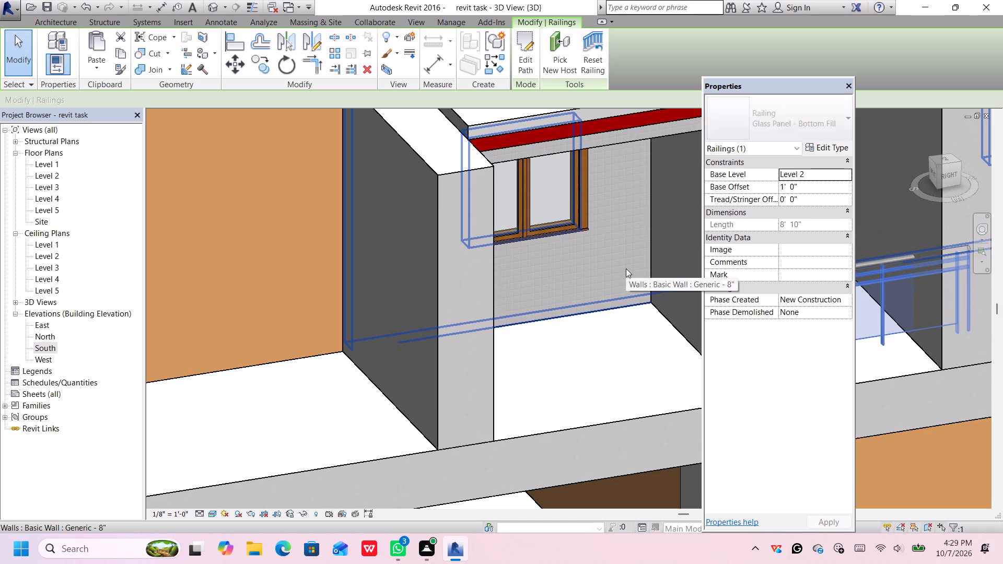
{"action": "key", "text": "Down"}
{"action": "key", "text": "Down"}
{"action": "key", "text": "Down"}
{"action": "key", "text": "Down"}
{"action": "key", "text": "Down"}
{"action": "key", "text": "Down"}
{"action": "key", "text": "Down"}
{"action": "key", "text": "Down"}
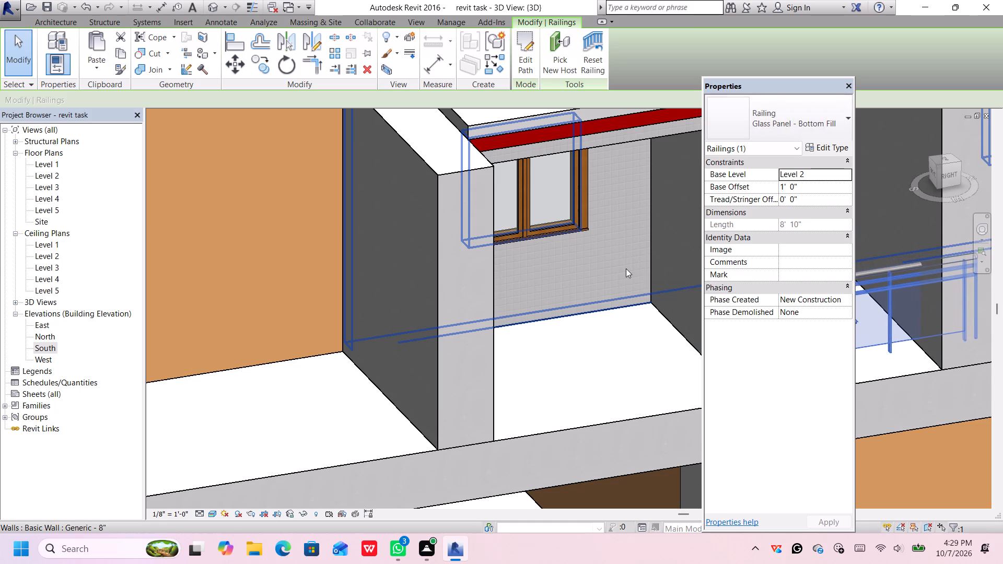
Nudge the glass panel railing slightly outward and along the side facade until it spans the windowed bay between the two projecting walls.
{"action": "key", "text": "Down"}
{"action": "key", "text": "Down"}
{"action": "key", "text": "Down"}
{"action": "key", "text": "Down"}
{"action": "key", "text": "Down"}
{"action": "key", "text": "Left"}
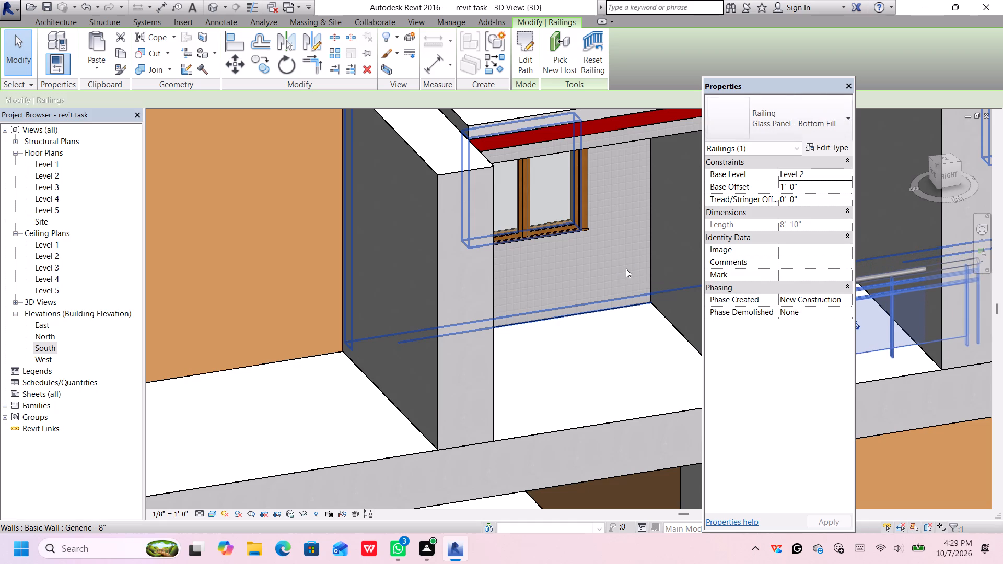
{"action": "key", "text": "Left"}
{"action": "key", "text": "Left"}
{"action": "key", "text": "Left"}
{"action": "key", "text": "Left"}
{"action": "key", "text": "Left"}
{"action": "key", "text": "Left"}
{"action": "key", "text": "Left"}
{"action": "key", "text": "Left"}
{"action": "key", "text": "Left"}
{"action": "key", "text": "Left"}
{"action": "key", "text": "Left"}
{"action": "key", "text": "Left"}
{"action": "key", "text": "Left"}
{"action": "key", "text": "Left"}
{"action": "key", "text": "Left"}
{"action": "key", "text": "Left"}
{"action": "key", "text": "Left"}
{"action": "key", "text": "Left"}
{"action": "key", "text": "Left"}
{"action": "key", "text": "Left"}
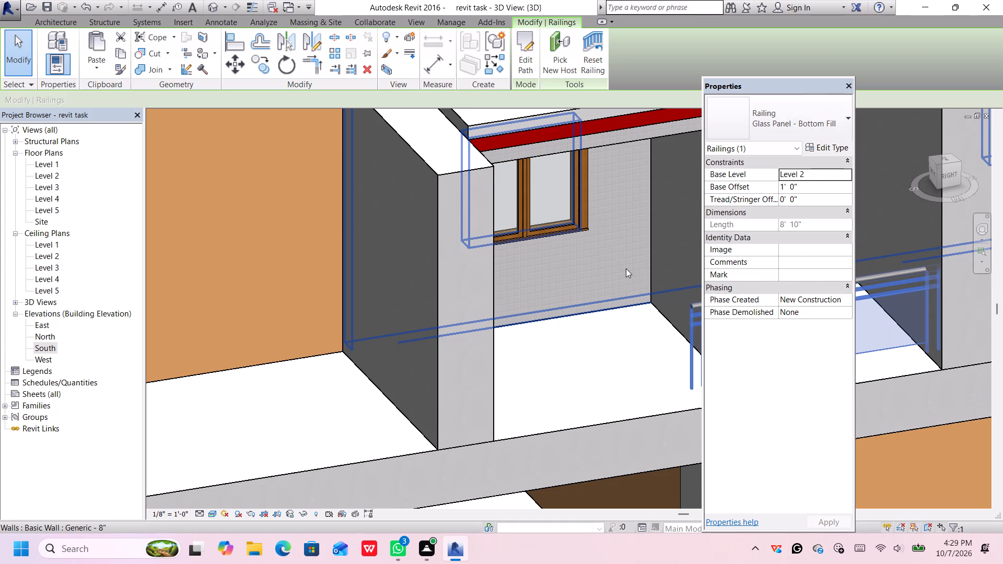
{"action": "key", "text": "Left"}
{"action": "key", "text": "Left"}
{"action": "key", "text": "Left"}
{"action": "key", "text": "Left"}
{"action": "key", "text": "Left"}
{"action": "key", "text": "Left"}
{"action": "key", "text": "Left"}
{"action": "key", "text": "Left"}
{"action": "key", "text": "Left"}
{"action": "key", "text": "Left"}
{"action": "key", "text": "Left"}
{"action": "key", "text": "Left"}
{"action": "key", "text": "Left"}
{"action": "key", "text": "Left"}
{"action": "key", "text": "Left"}
{"action": "key", "text": "Left"}
{"action": "key", "text": "Left"}
{"action": "key", "text": "Left"}
{"action": "key", "text": "Left"}
{"action": "key", "text": "Left"}
{"action": "key", "text": "Left"}
{"action": "key", "text": "Left"}
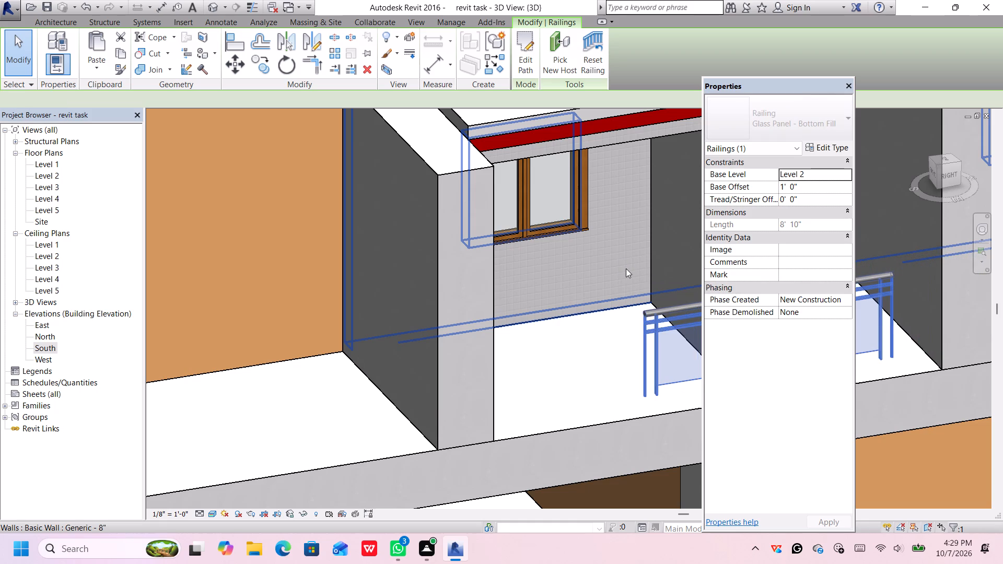
{"action": "key", "text": "Left"}
{"action": "key", "text": "Left"}
{"action": "key", "text": "Left"}
{"action": "key", "text": "Left"}
{"action": "key", "text": "Left"}
{"action": "key", "text": "Left"}
{"action": "key", "text": "Left"}
{"action": "key", "text": "Left"}
{"action": "key", "text": "Left"}
{"action": "key", "text": "Left"}
{"action": "key", "text": "Left"}
{"action": "key", "text": "Left"}
{"action": "key", "text": "Left"}
{"action": "key", "text": "Left"}
{"action": "key", "text": "Left"}
{"action": "key", "text": "Left"}
{"action": "key", "text": "Left"}
{"action": "key", "text": "Left"}
{"action": "key", "text": "Left"}
{"action": "key", "text": "Left"}
{"action": "key", "text": "Left"}
{"action": "key", "text": "Left"}
{"action": "key", "text": "Left"}
{"action": "key", "text": "Left"}
{"action": "key", "text": "Left"}
{"action": "key", "text": "Left"}
{"action": "key", "text": "Left"}
{"action": "key", "text": "Left"}
{"action": "key", "text": "Left"}
{"action": "key", "text": "Left"}
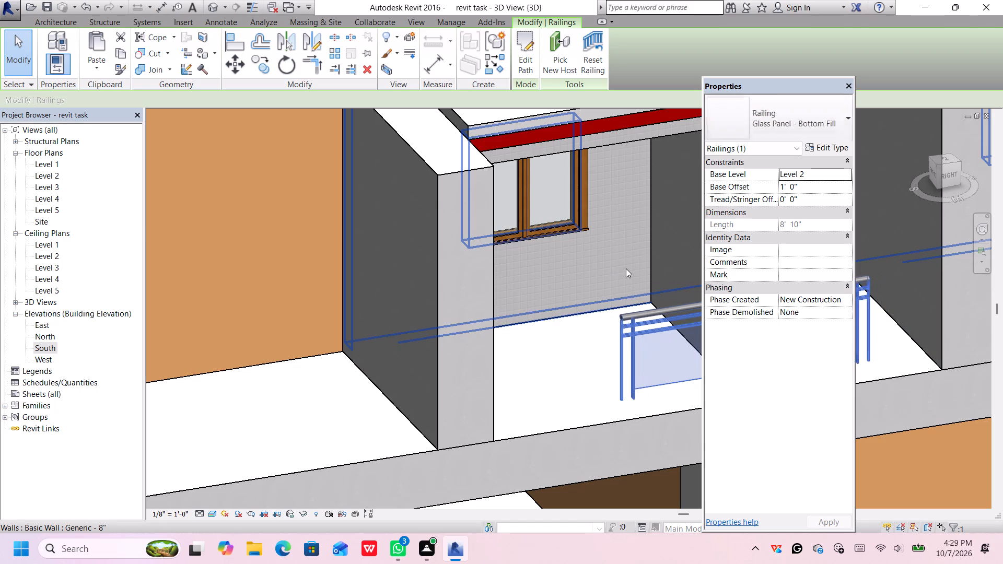
{"action": "key", "text": "Left"}
{"action": "key", "text": "Left"}
{"action": "key", "text": "Left"}
{"action": "key", "text": "Left"}
{"action": "key", "text": "Left"}
{"action": "key", "text": "Left"}
{"action": "key", "text": "Left"}
{"action": "key", "text": "Left"}
{"action": "key", "text": "Left"}
{"action": "key", "text": "Left"}
{"action": "key", "text": "Left"}
{"action": "key", "text": "Left"}
{"action": "key", "text": "Left"}
{"action": "key", "text": "Left"}
{"action": "key", "text": "Left"}
{"action": "key", "text": "Left"}
{"action": "key", "text": "Left"}
{"action": "key", "text": "Left"}
{"action": "key", "text": "Left"}
{"action": "key", "text": "Left"}
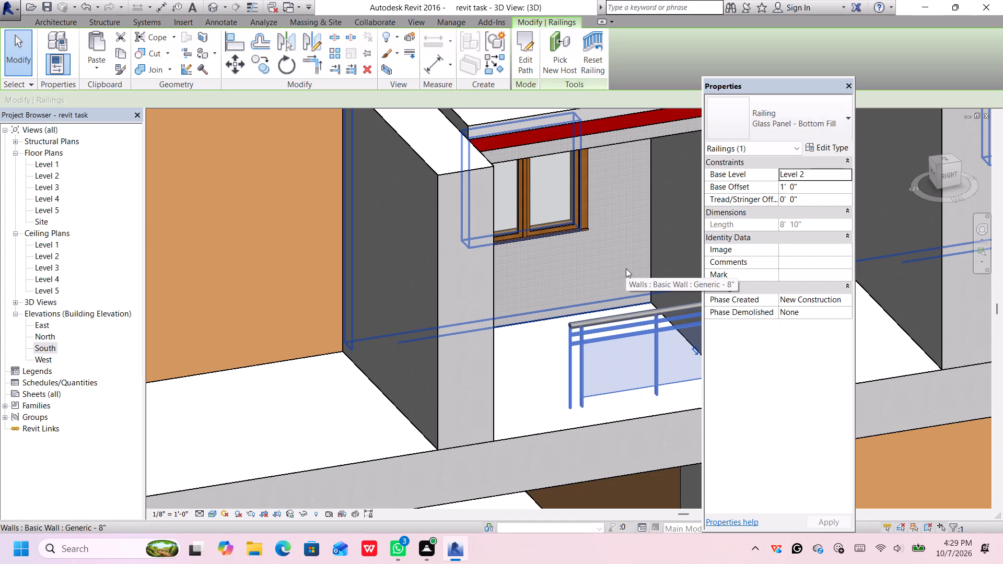
{"action": "key", "text": "Left"}
{"action": "key", "text": "Left"}
{"action": "key", "text": "Left"}
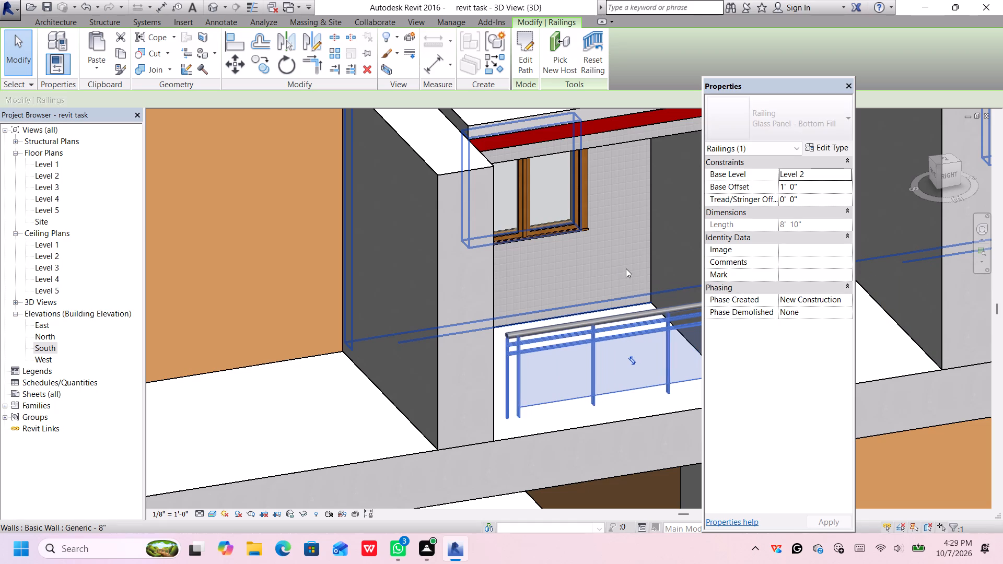
{"action": "key", "text": "Left"}
{"action": "key", "text": "Left"}
{"action": "key", "text": "Left"}
{"action": "key", "text": "Left"}
{"action": "key", "text": "Left"}
{"action": "key", "text": "Left"}
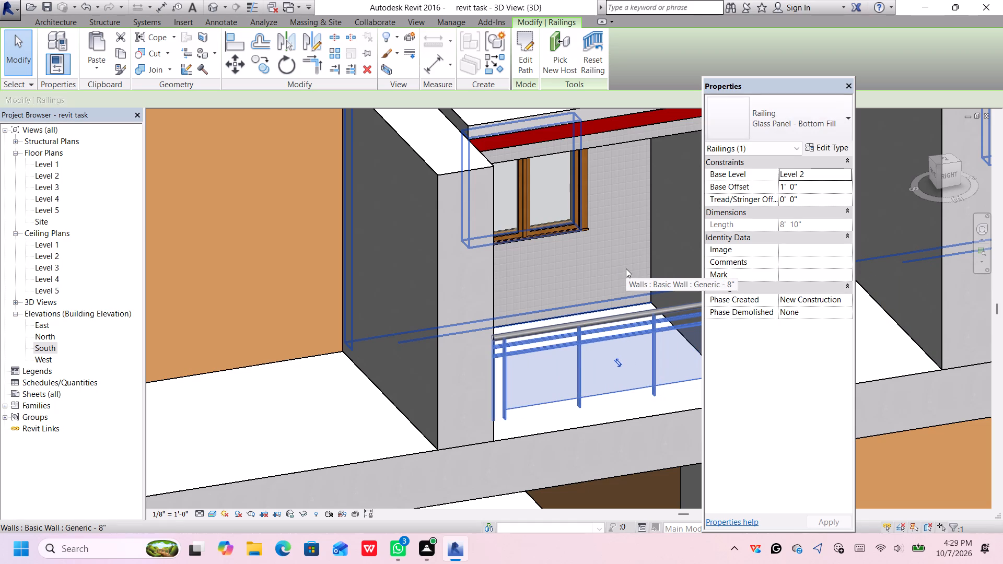
Close the element properties display that covers part of the railing bay.
{"action": "left_click", "coordinate": [853, 86]}
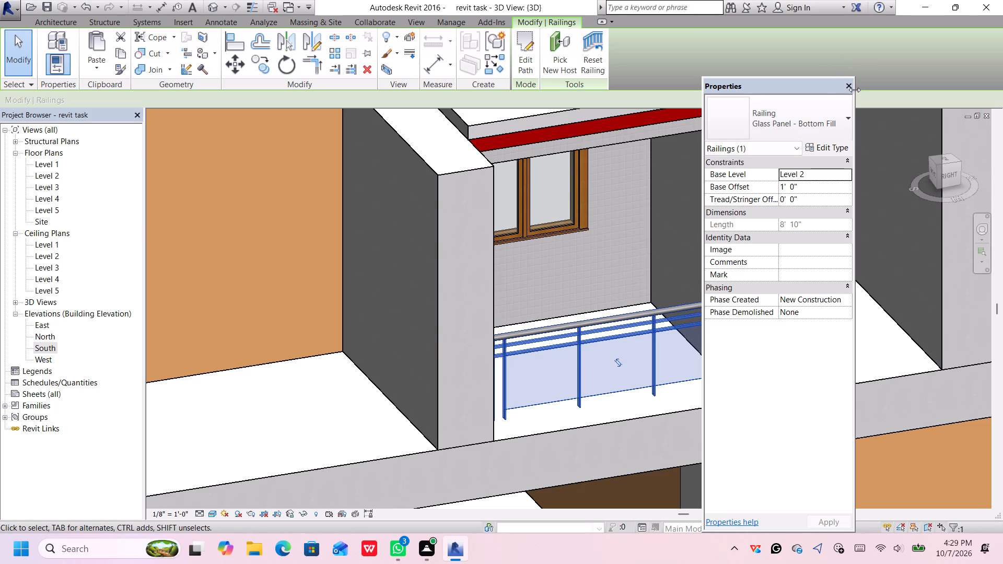
{"action": "left_click", "coordinate": [848, 84]}
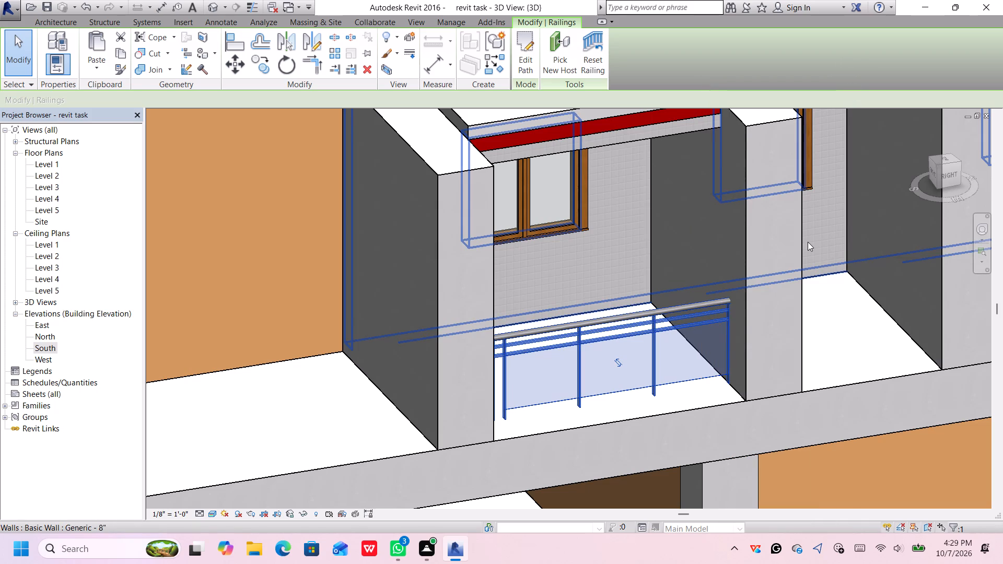
Fine-tune the railing with six nudges toward the projecting wall beside the orange wall and six toward the balcony's outer edge.
{"action": "key", "text": "Left"}
{"action": "key", "text": "Left"}
{"action": "key", "text": "Left"}
{"action": "key", "text": "Left"}
{"action": "key", "text": "Left"}
{"action": "key", "text": "Left"}
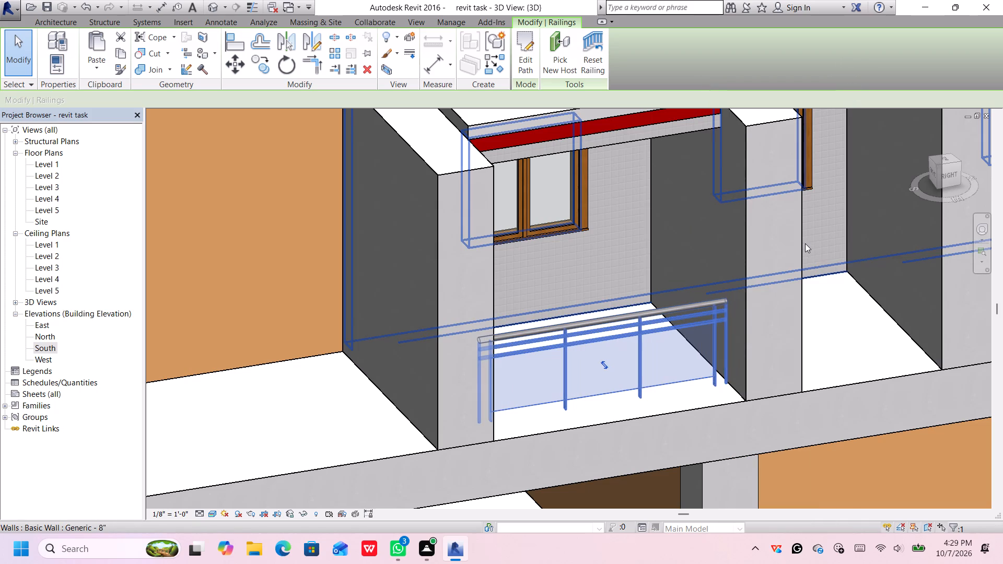
{"action": "key", "text": "Down"}
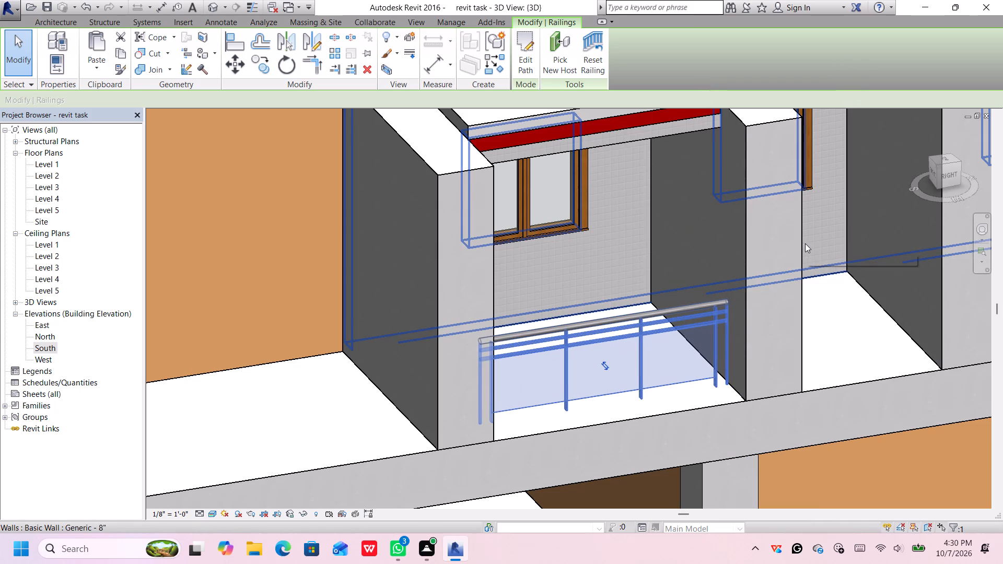
{"action": "key", "text": "Down"}
{"action": "key", "text": "Down"}
{"action": "key", "text": "Down"}
{"action": "key", "text": "Down"}
{"action": "key", "text": "Down"}
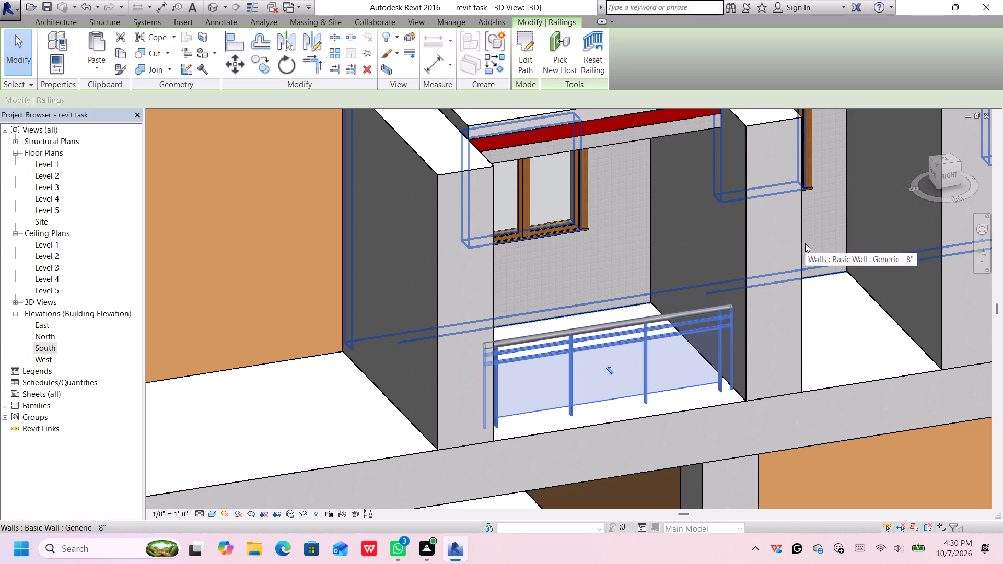
{"action": "scroll", "coordinate": [766, 268], "scroll_direction": "down", "scroll_amount": 6}
{"action": "scroll", "coordinate": [770, 362], "scroll_direction": "down", "scroll_amount": 3}
{"action": "middle_click_drag", "start_coordinate": [770, 454], "coordinate": [705, 356]}
{"action": "scroll", "coordinate": [705, 357], "scroll_direction": "down", "scroll_amount": 1}
{"action": "left_click", "coordinate": [760, 446]}
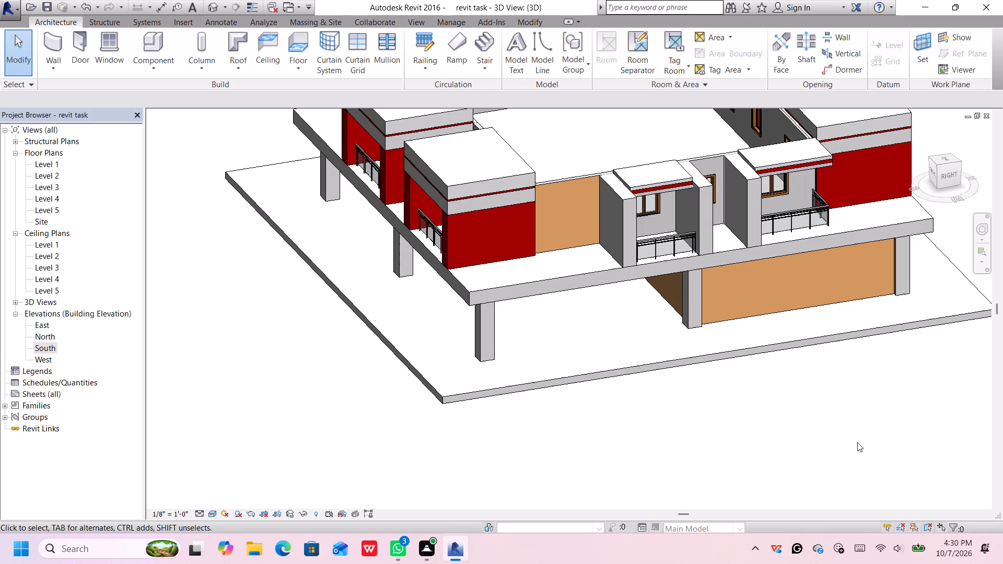
From the front 3D view, group all Level 2 elements above the floor slab as a model group named "floor task 1".
{"action": "scroll", "coordinate": [845, 395], "scroll_direction": "down", "scroll_amount": 1}
{"action": "middle_click_drag", "start_coordinate": [839, 398], "coordinate": [813, 400]}
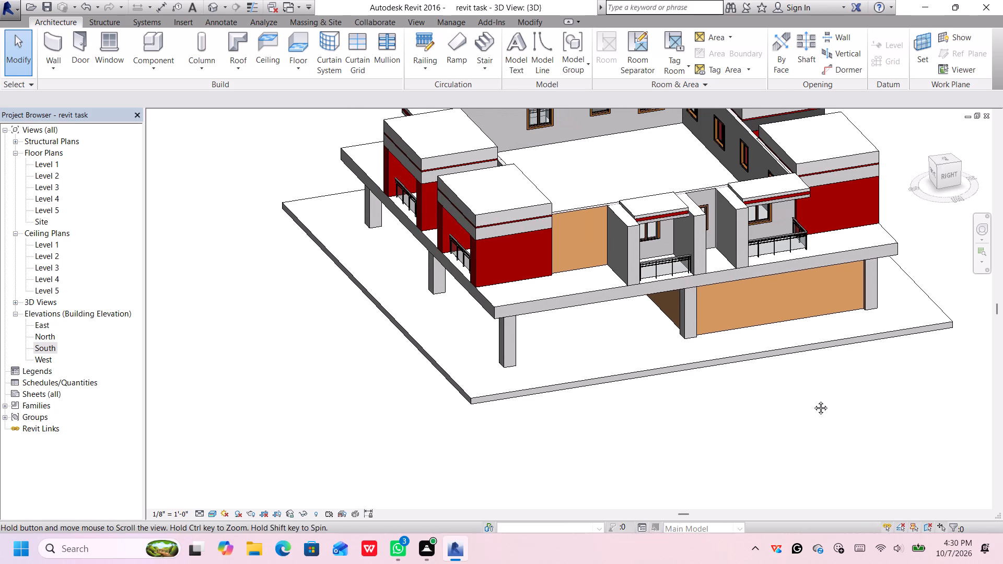
{"action": "middle_click_drag", "start_coordinate": [813, 400], "coordinate": [796, 405]}
{"action": "middle_click", "coordinate": [796, 405]}
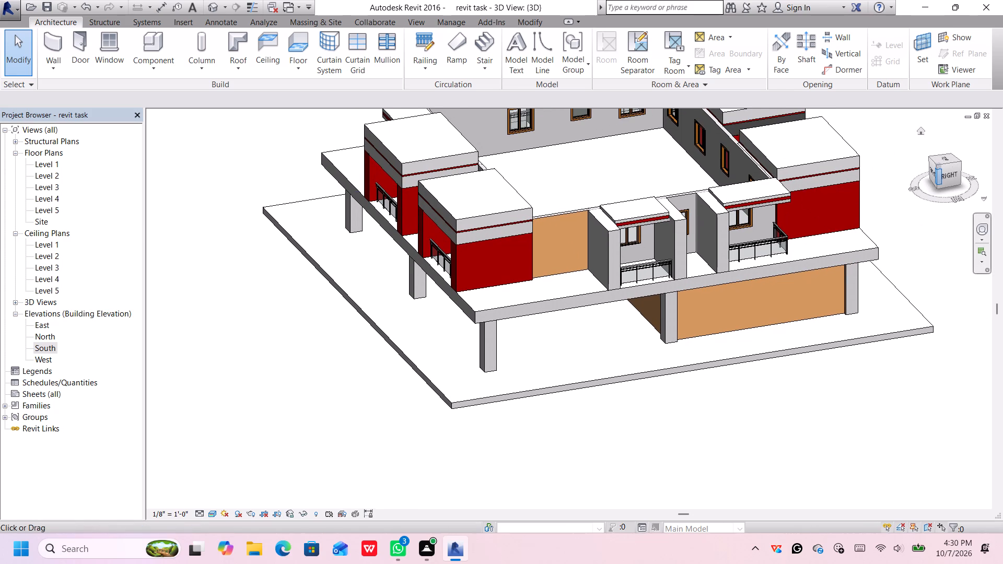
{"action": "left_click", "coordinate": [933, 174]}
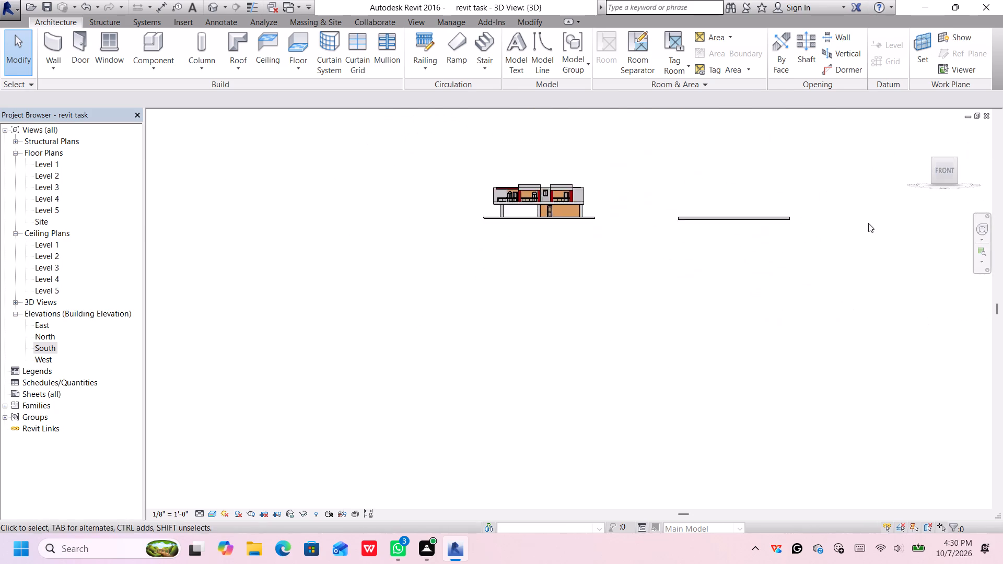
{"action": "scroll", "coordinate": [516, 322], "scroll_direction": "up", "scroll_amount": 3}
{"action": "middle_click_drag", "start_coordinate": [520, 315], "coordinate": [601, 367]}
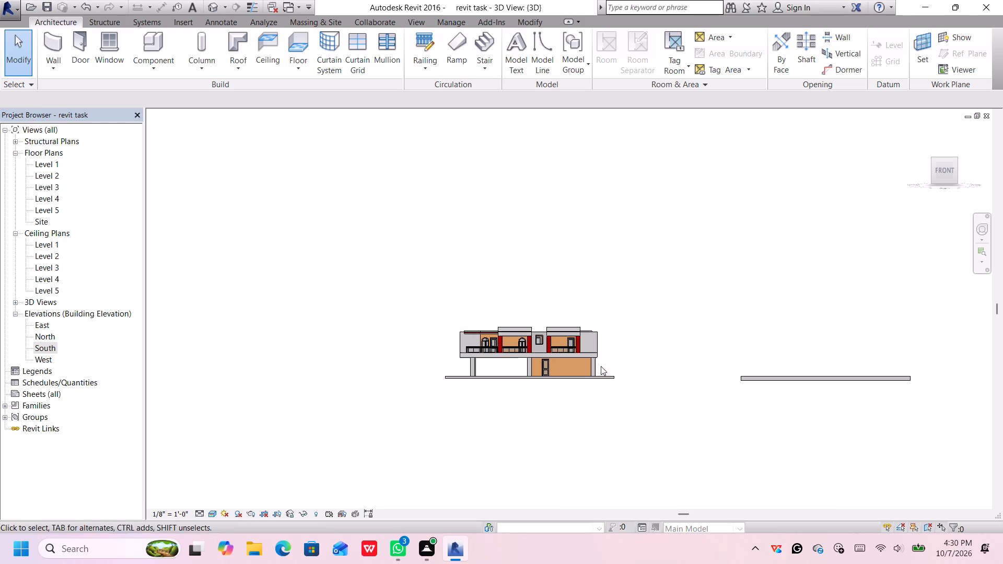
{"action": "scroll", "coordinate": [576, 321], "scroll_direction": "up", "scroll_amount": 4}
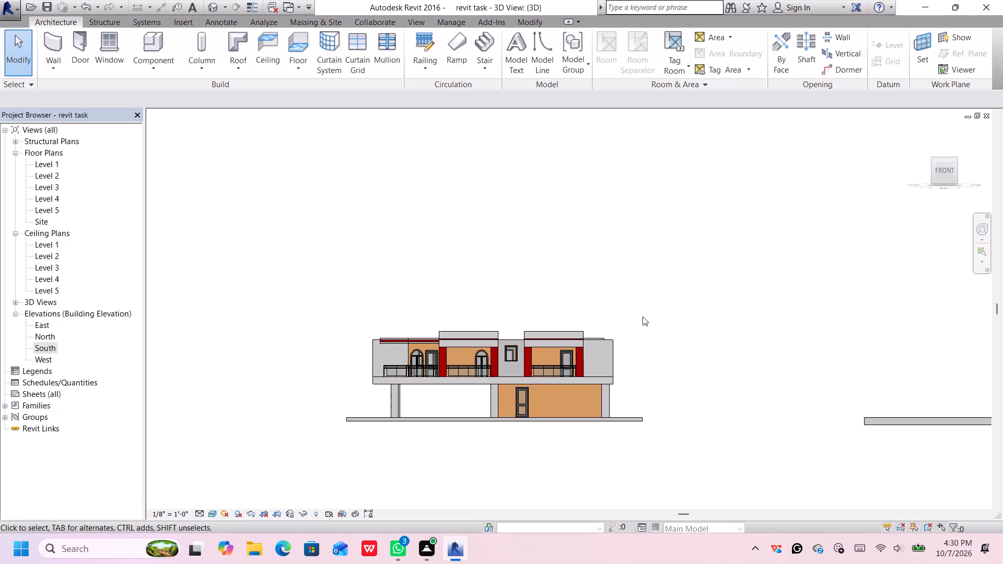
{"action": "scroll", "coordinate": [642, 318], "scroll_direction": "up", "scroll_amount": 3}
{"action": "middle_click_drag", "start_coordinate": [629, 338], "coordinate": [783, 299]}
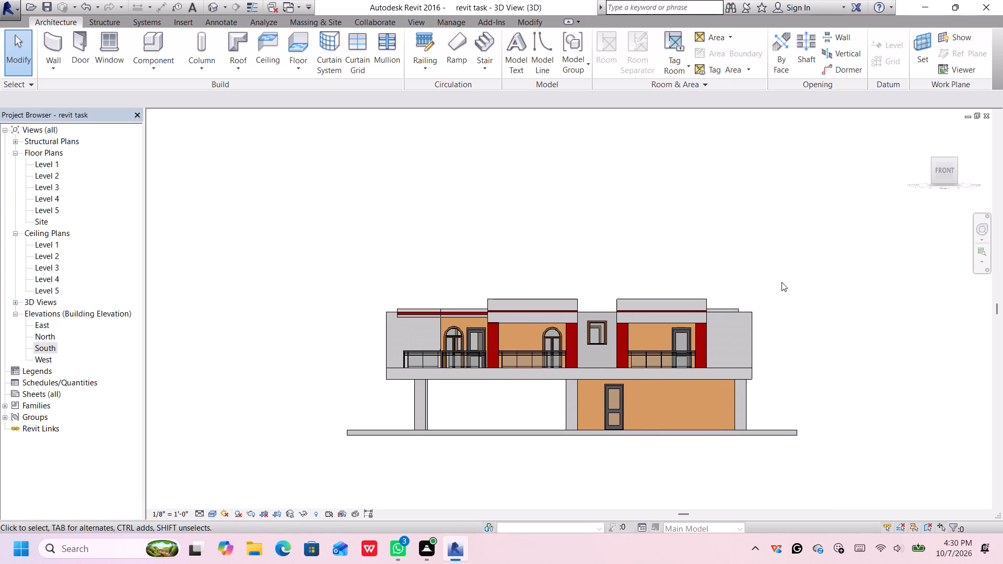
{"action": "left_click_drag", "start_coordinate": [782, 280], "coordinate": [360, 358]}
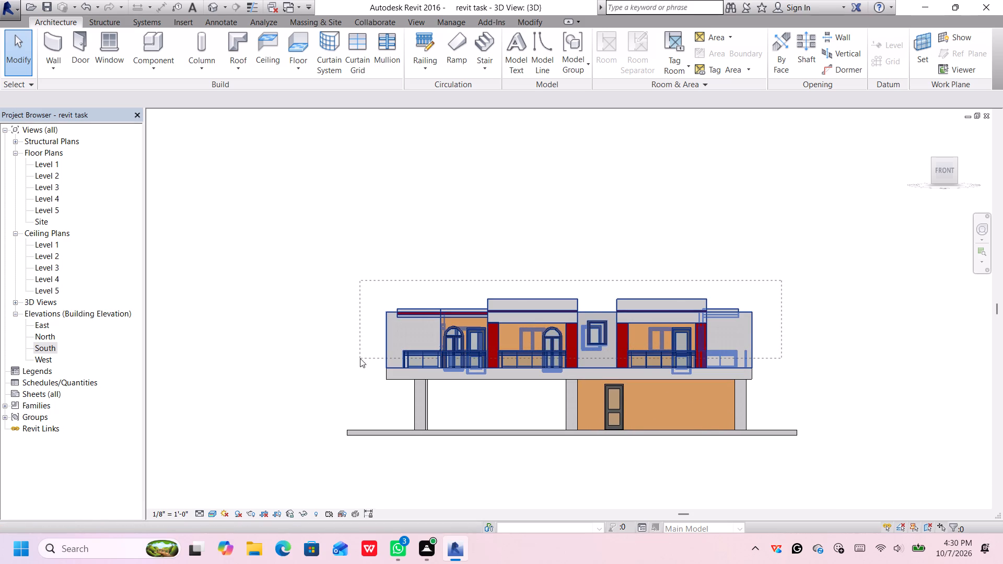
{"action": "left_click_drag", "start_coordinate": [360, 358], "coordinate": [351, 360]}
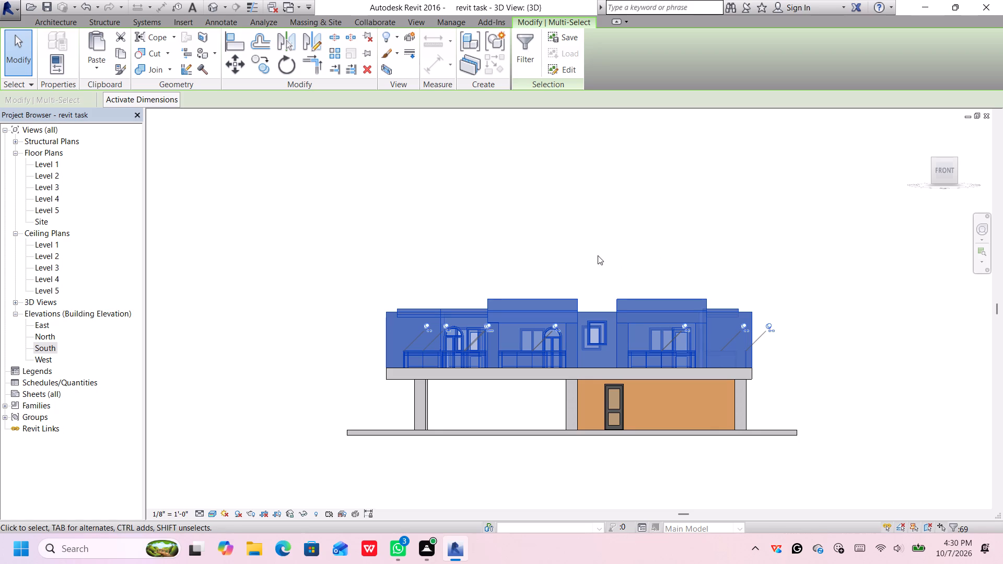
{"action": "left_click", "coordinate": [492, 38]}
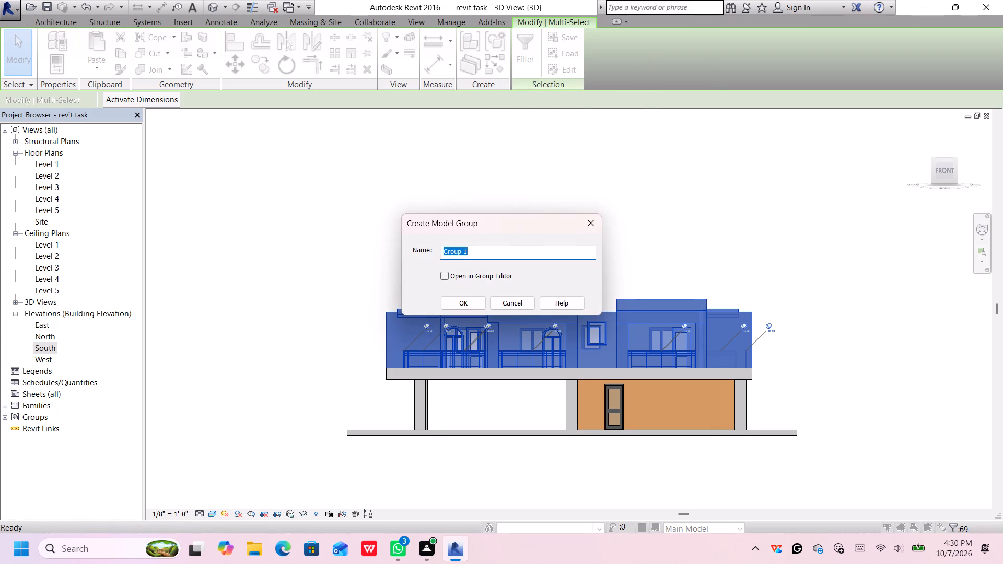
{"action": "left_click", "coordinate": [522, 254]}
{"action": "key", "text": "BackSpace"}
{"action": "key", "text": "BackSpace"}
{"action": "key", "text": "BackSpace"}
{"action": "key", "text": "BackSpace"}
{"action": "key", "text": "BackSpace"}
{"action": "key", "text": "BackSpace"}
{"action": "key", "text": "BackSpace"}
{"action": "key", "text": "BackSpace"}
{"action": "key", "text": "BackSpace"}
{"action": "key", "text": "BackSpace"}
{"action": "key", "text": "BackSpace"}
{"action": "key", "text": "BackSpace"}
{"action": "key", "text": "BackSpace"}
{"action": "key", "text": "f"}
{"action": "key", "text": "l"}
{"action": "type", "text": "lo"}
{"action": "key", "text": "BackSpace"}
{"action": "key", "text": "BackSpace"}
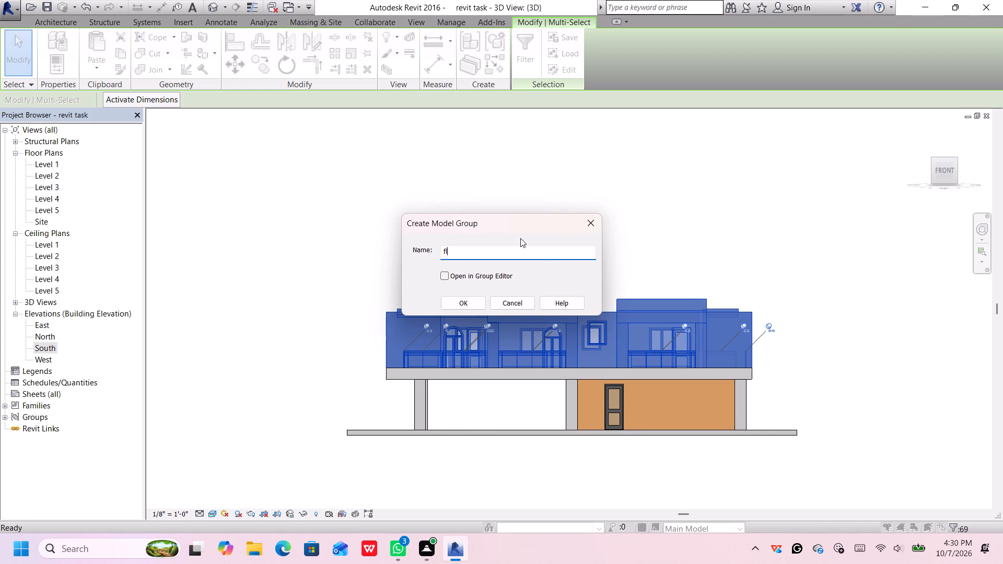
{"action": "type", "text": "oo"}
{"action": "type", "text": "r"}
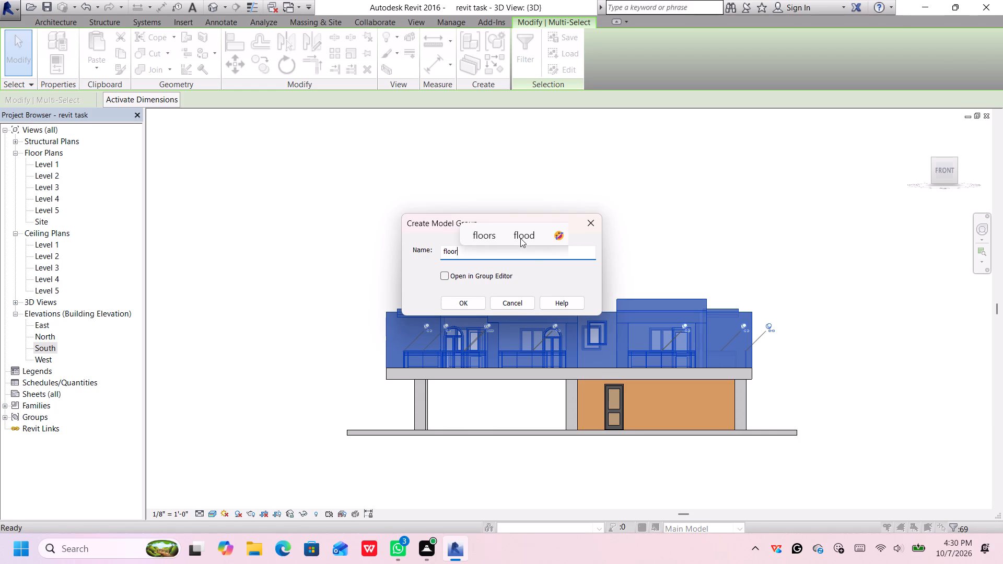
{"action": "key", "text": "space"}
{"action": "type", "text": "ta"}
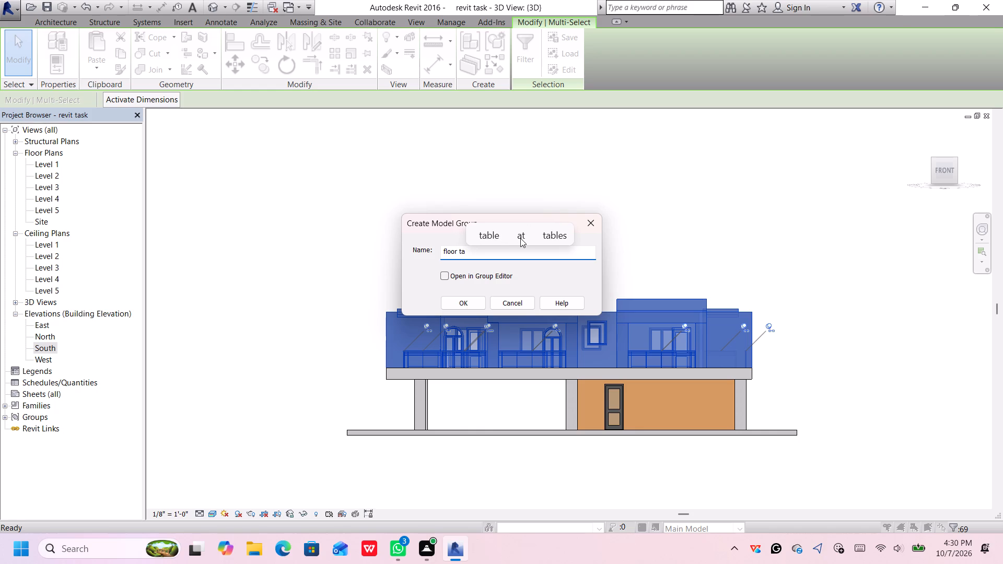
{"action": "key", "text": "s"}
{"action": "key", "text": "k"}
{"action": "key", "text": "space"}
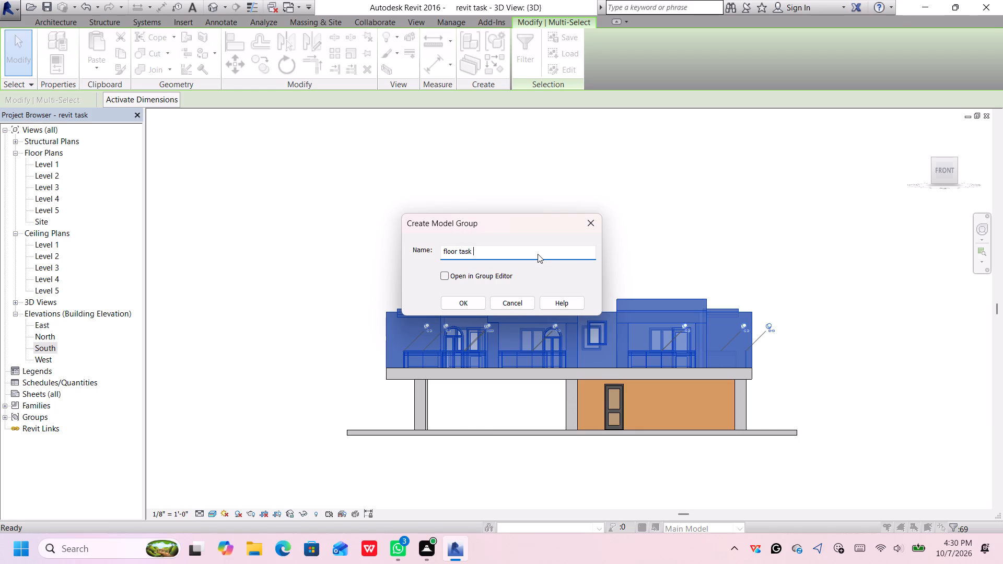
{"action": "key", "text": "1"}
{"action": "key", "text": "Return"}
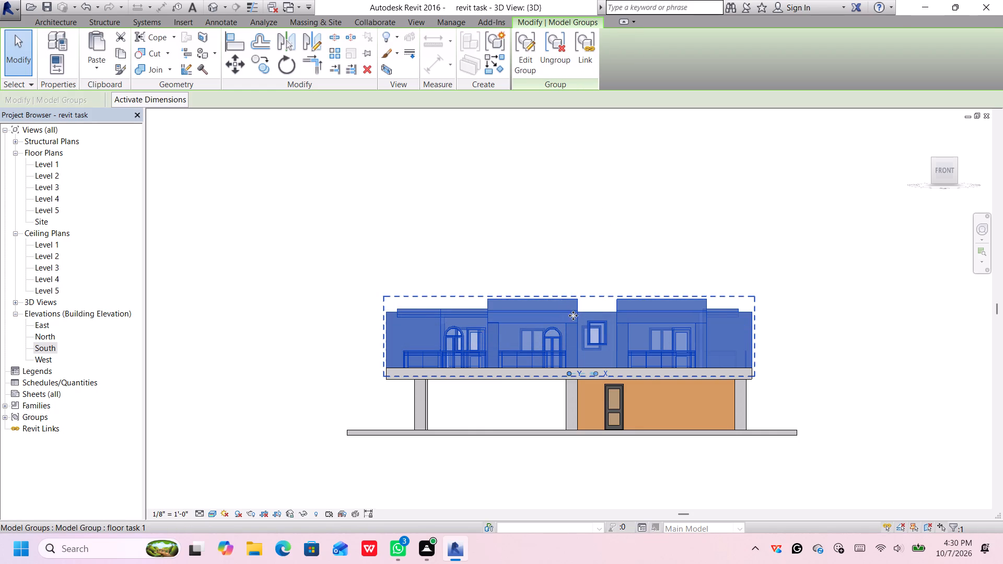
Open the North elevation and bring the building with its level lines into view.
{"action": "middle_click_drag", "start_coordinate": [734, 321], "coordinate": [628, 330]}
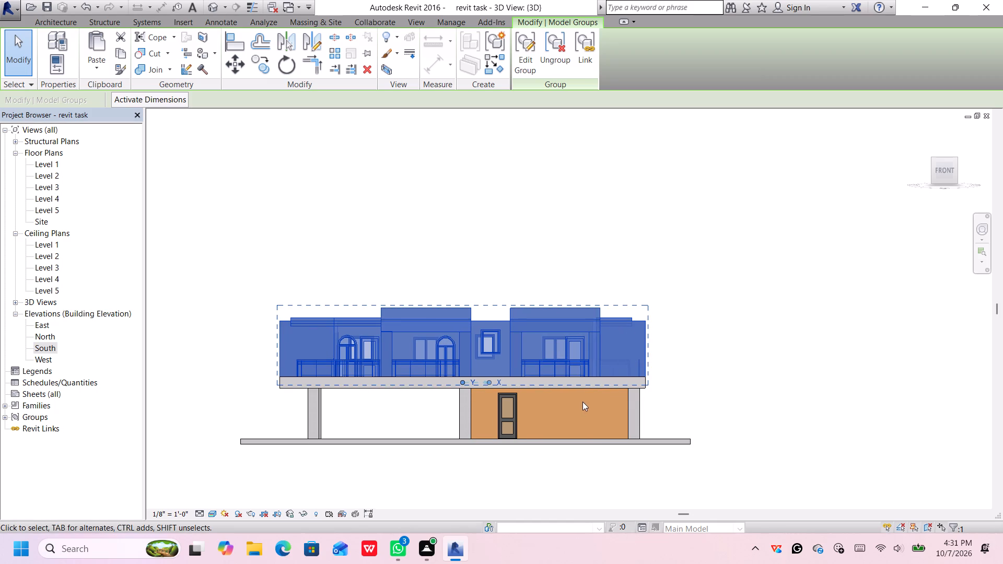
{"action": "left_click", "coordinate": [50, 334]}
{"action": "double_click", "coordinate": [50, 334]}
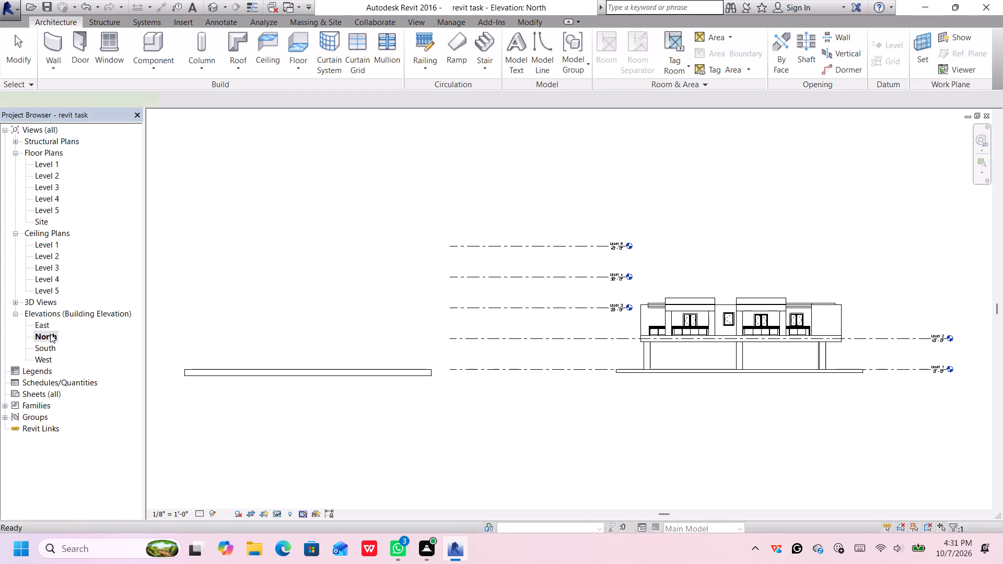
{"action": "middle_click_drag", "start_coordinate": [617, 374], "coordinate": [357, 414]}
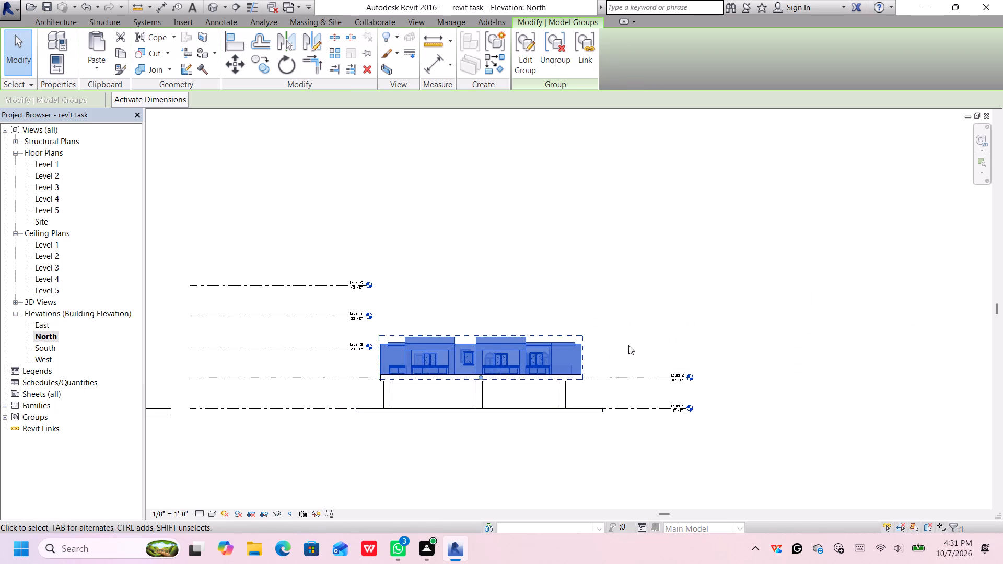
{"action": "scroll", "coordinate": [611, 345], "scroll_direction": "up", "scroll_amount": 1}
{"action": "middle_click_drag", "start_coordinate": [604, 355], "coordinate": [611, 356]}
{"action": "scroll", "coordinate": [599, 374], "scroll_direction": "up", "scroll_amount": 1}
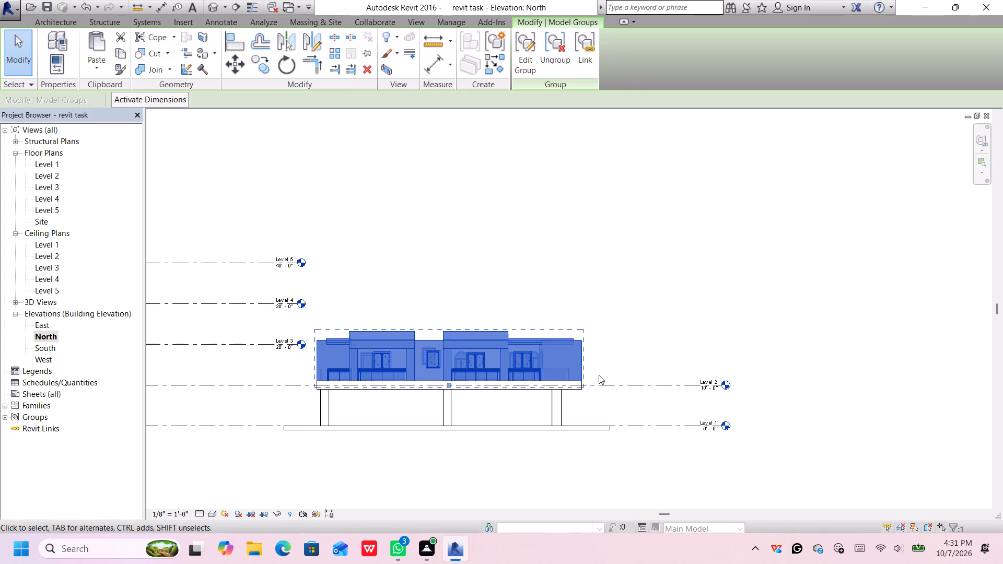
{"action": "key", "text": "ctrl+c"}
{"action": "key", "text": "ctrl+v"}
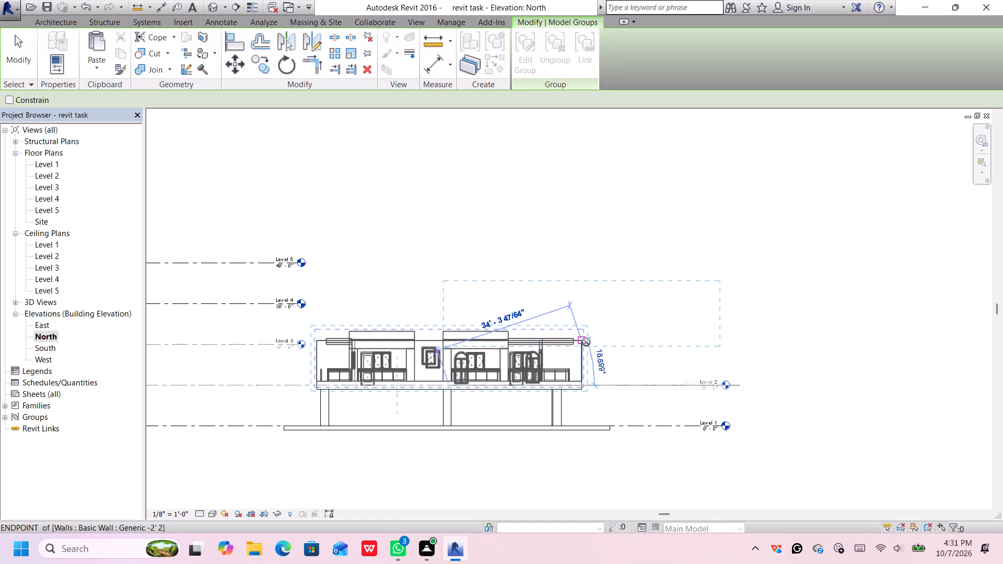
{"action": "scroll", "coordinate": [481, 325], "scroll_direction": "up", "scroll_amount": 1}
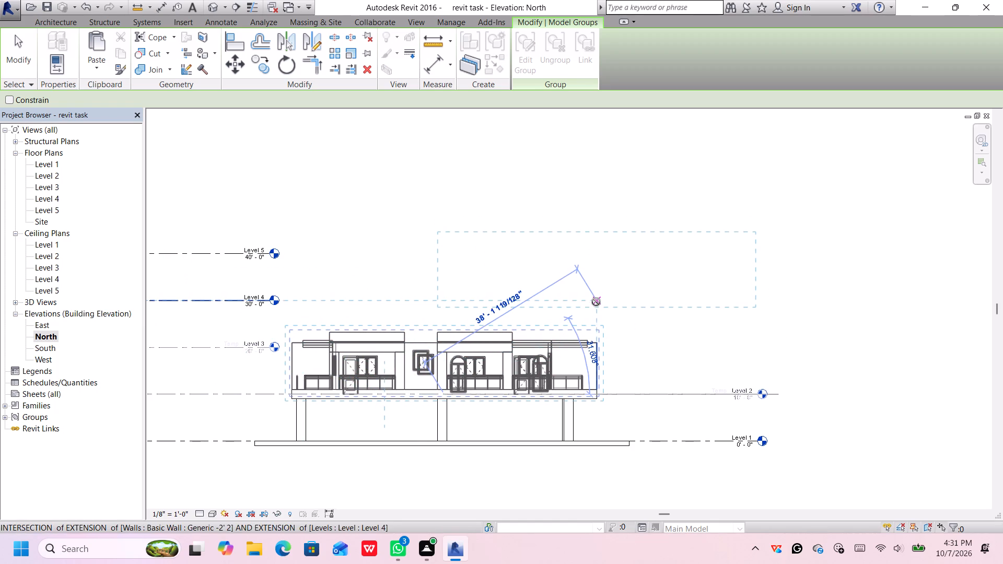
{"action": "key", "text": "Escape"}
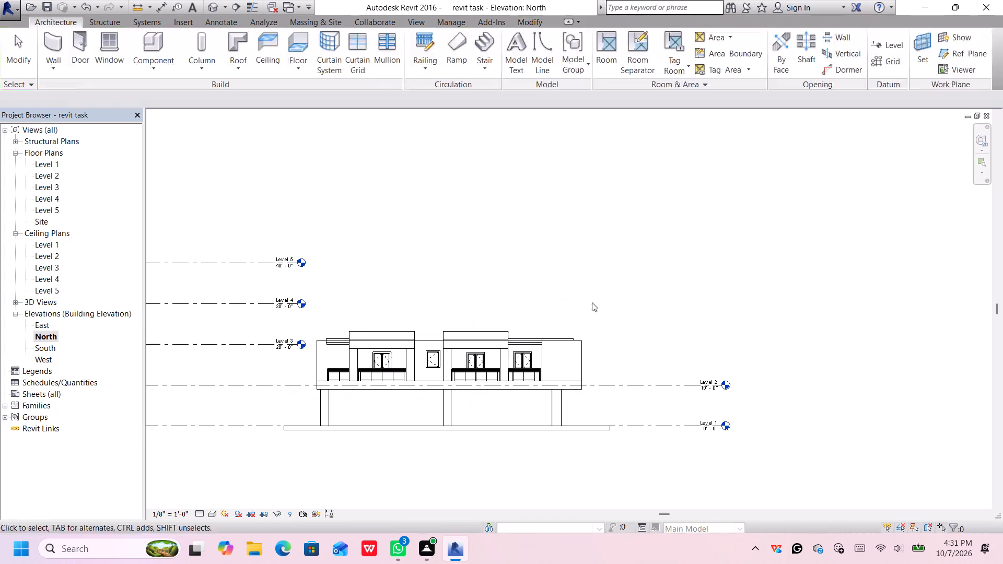
Copy the "floor task 1" group and paste the copy about 15' directly above the original.
{"action": "middle_click_drag", "start_coordinate": [527, 333], "coordinate": [565, 314]}
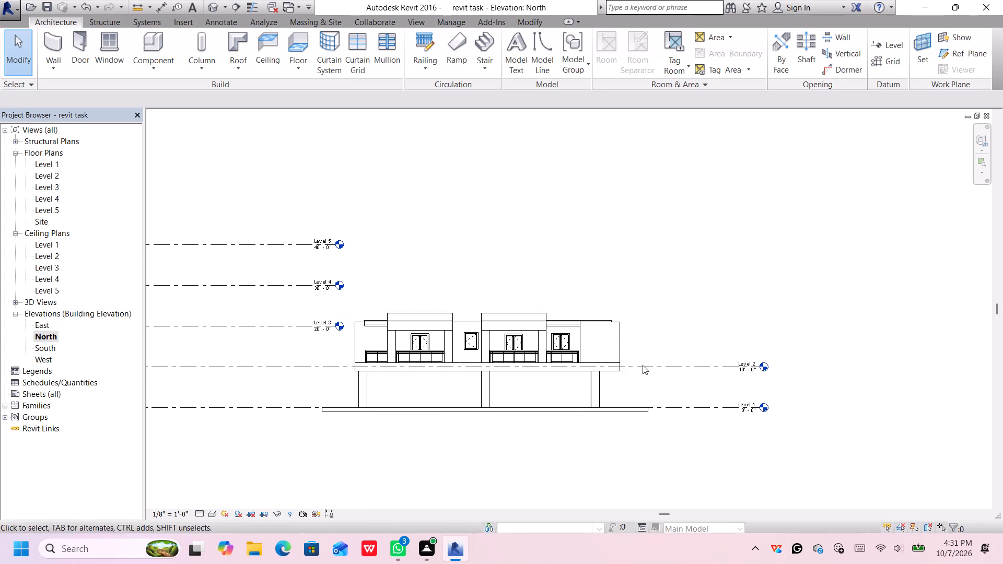
{"action": "left_click", "coordinate": [621, 354]}
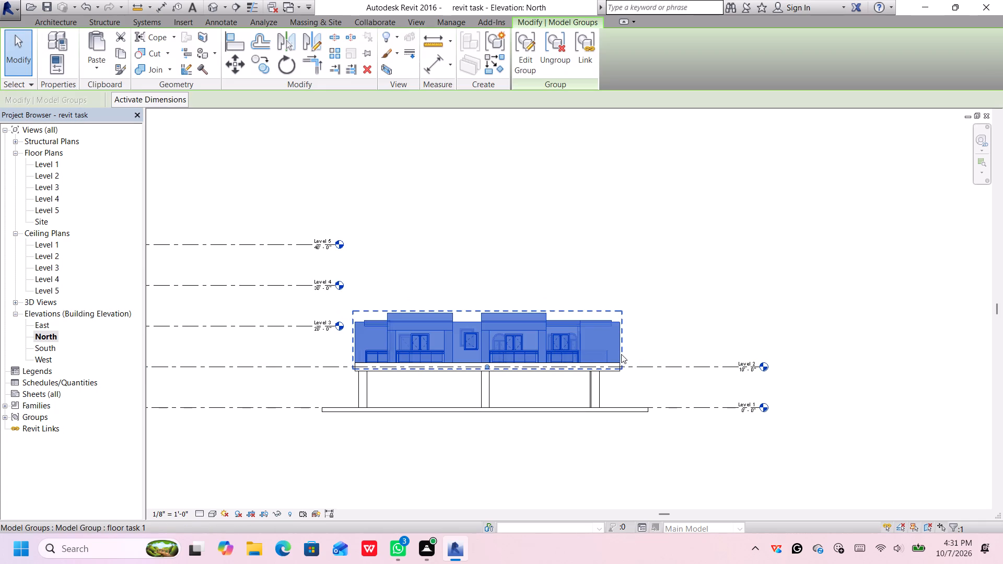
{"action": "key", "text": "ctrl+c"}
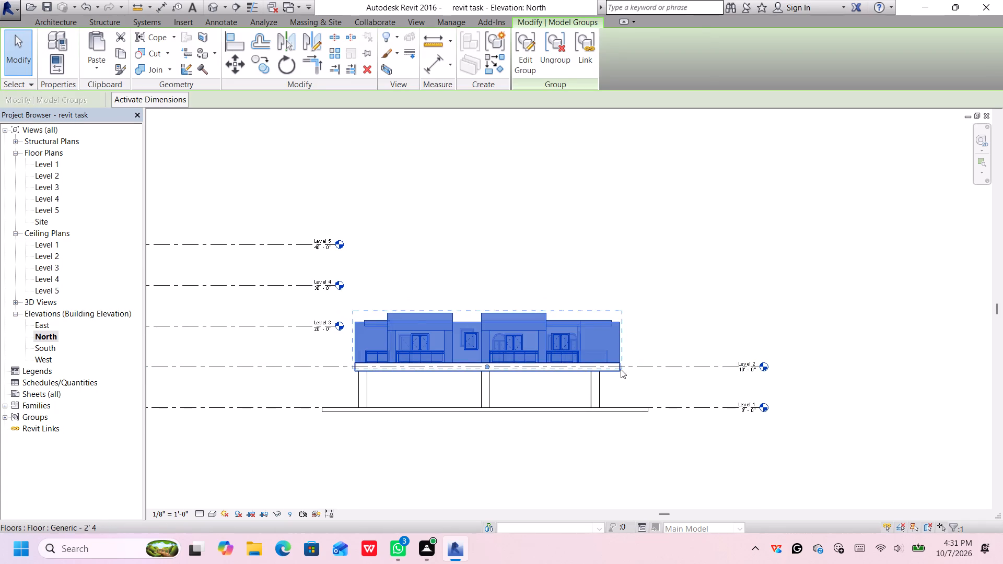
{"action": "left_click", "coordinate": [621, 369]}
{"action": "key", "text": "Escape"}
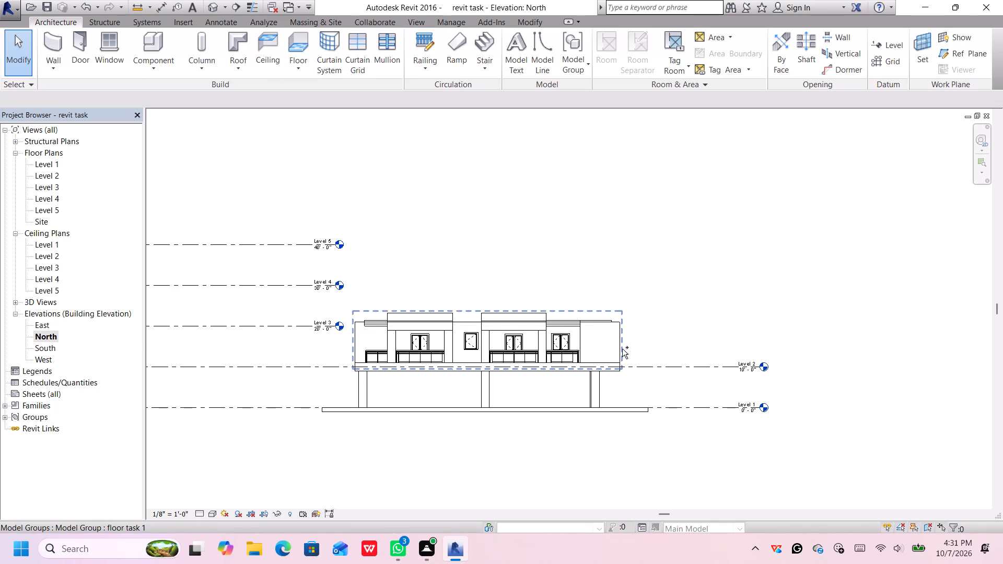
{"action": "key", "text": "ctrl+v"}
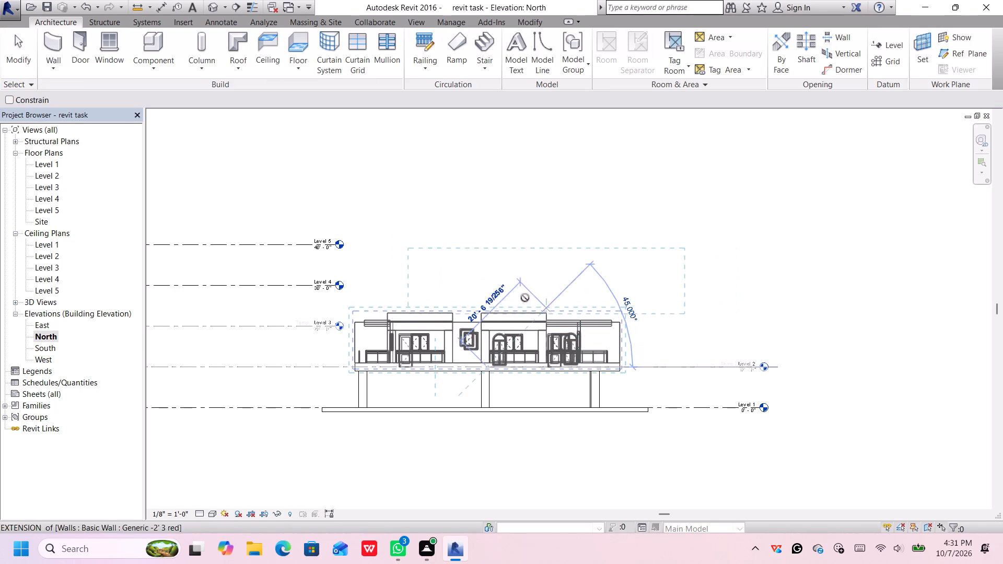
{"action": "left_click", "coordinate": [482, 305]}
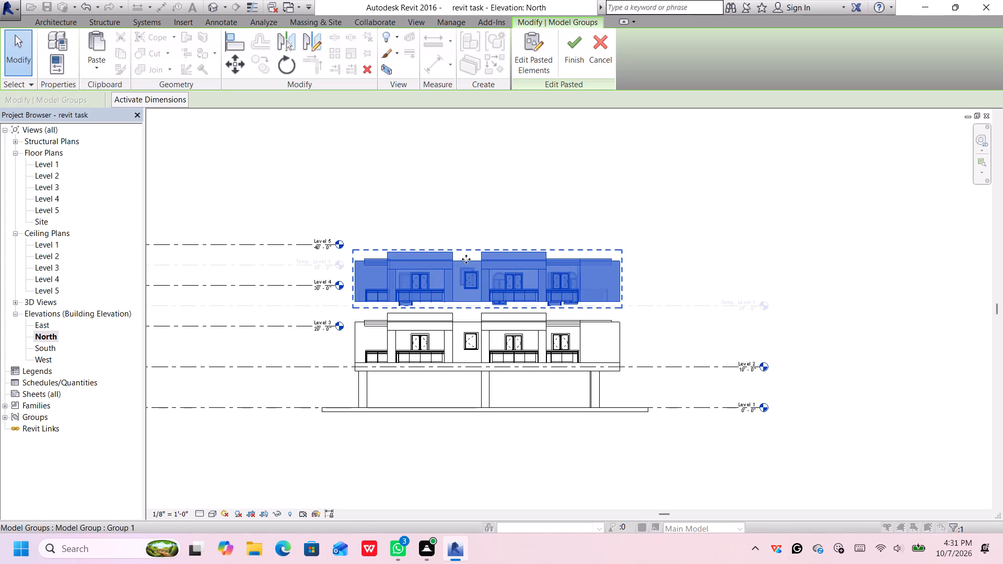
Nudge the pasted floor group down until its base level aligns with Level 3, and complete the paste.
{"action": "scroll", "coordinate": [485, 250], "scroll_direction": "up", "scroll_amount": 1}
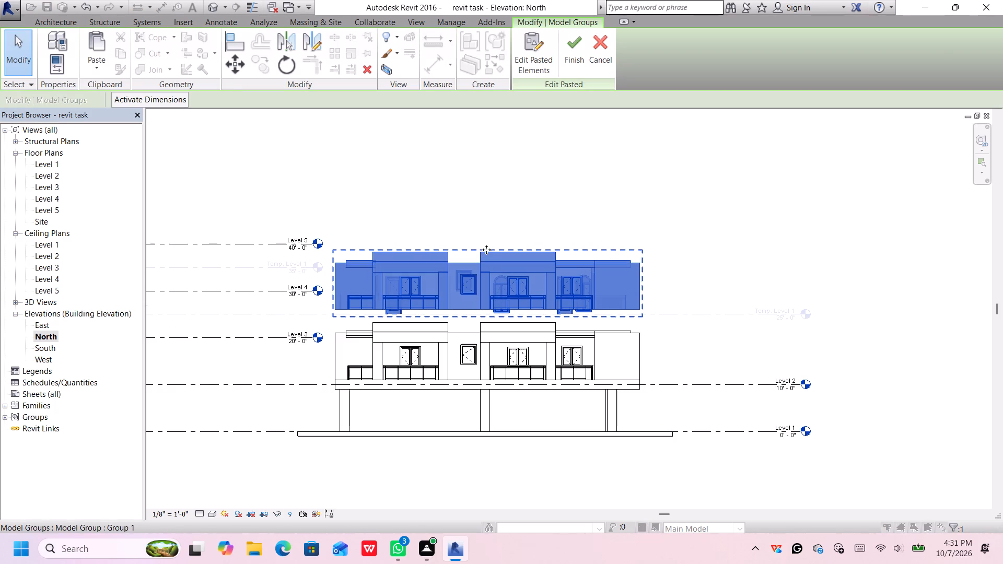
{"action": "key", "text": "Down"}
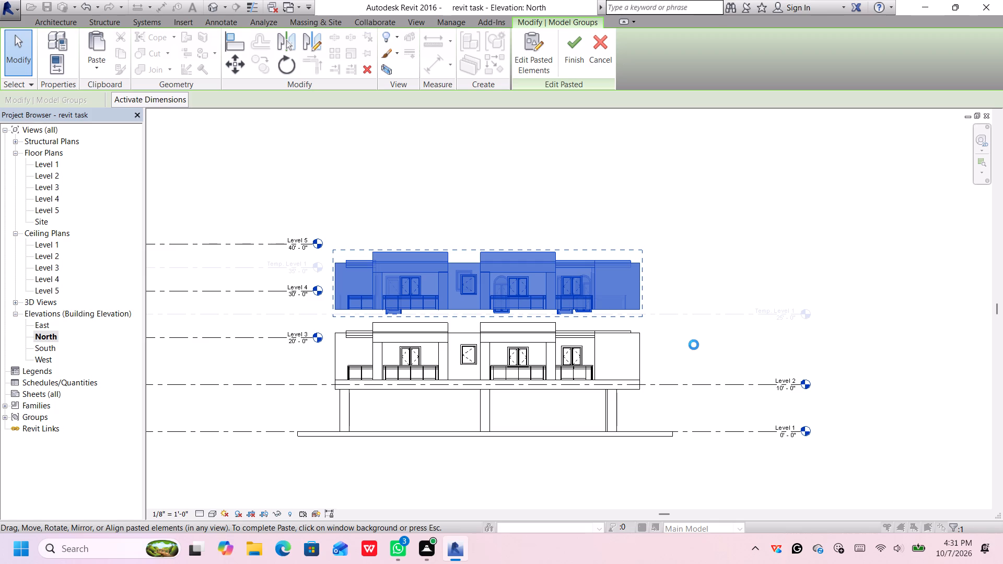
{"action": "key", "text": "Down"}
{"action": "key", "text": "Down"}
{"action": "key", "text": "Down"}
{"action": "key", "text": "Down"}
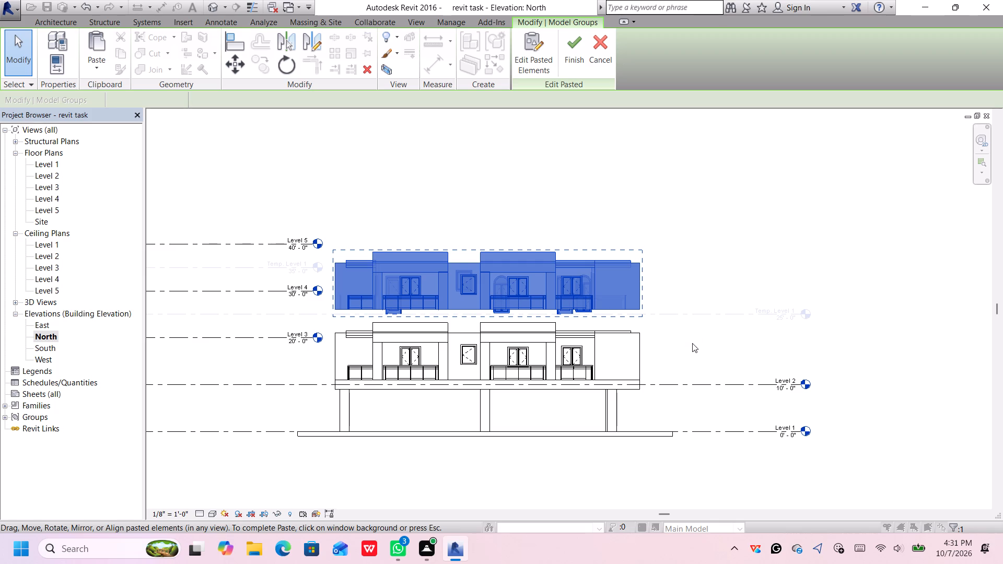
{"action": "key", "text": "Down"}
{"action": "key", "text": "Down"}
{"action": "key", "text": "Down"}
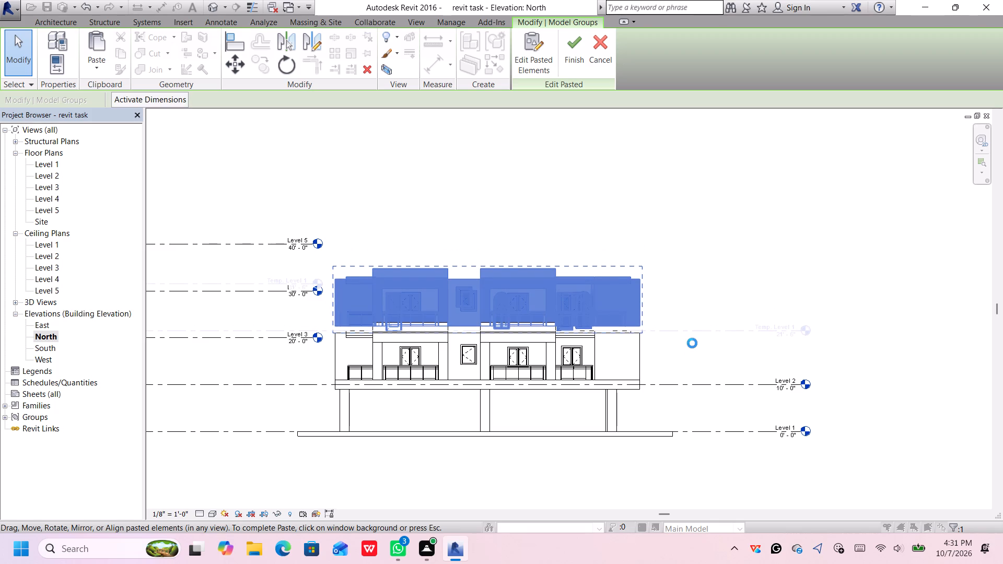
{"action": "key", "text": "Down"}
{"action": "key", "text": "Down"}
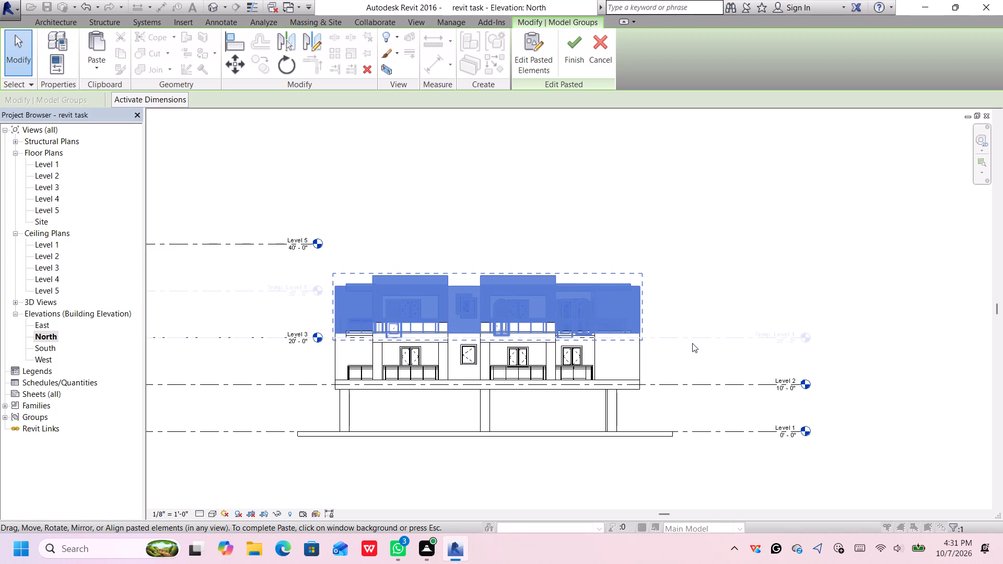
{"action": "left_click", "coordinate": [664, 295]}
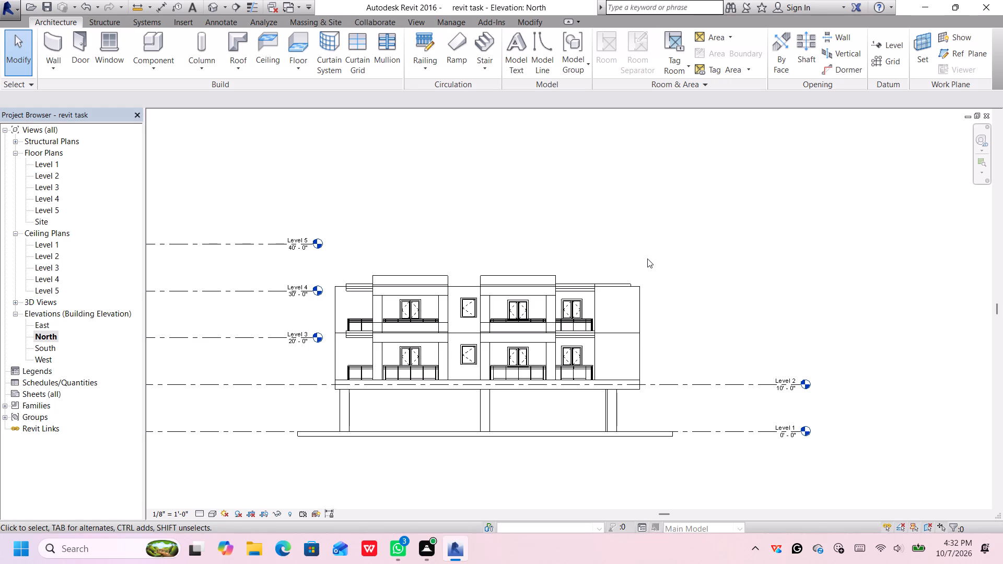
Paste another copy of the "floor task 1" group directly above the building and nudge it down until its base level aligns with Level 4.
{"action": "key", "text": "ctrl+v"}
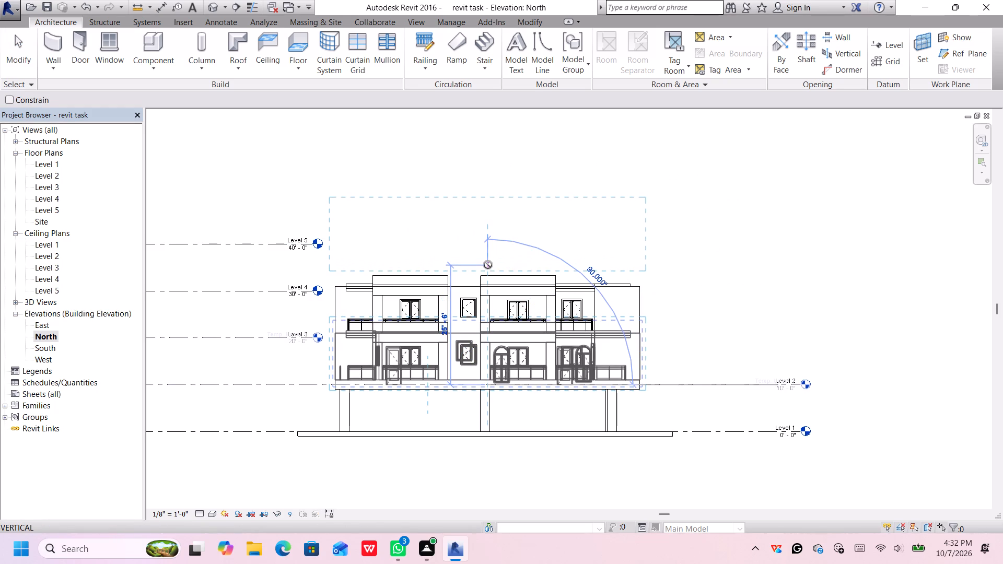
{"action": "left_click", "coordinate": [488, 261]}
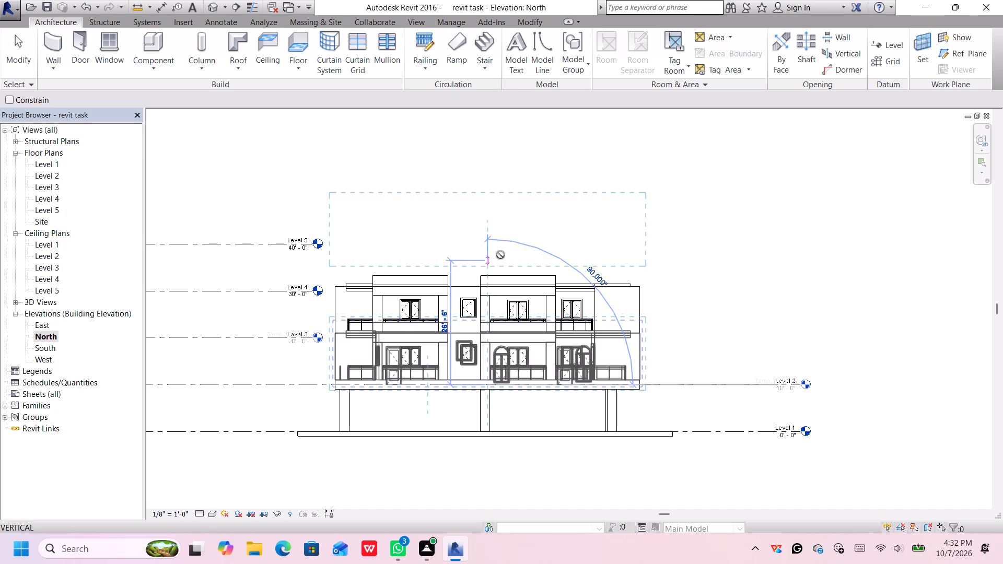
{"action": "key", "text": "Down"}
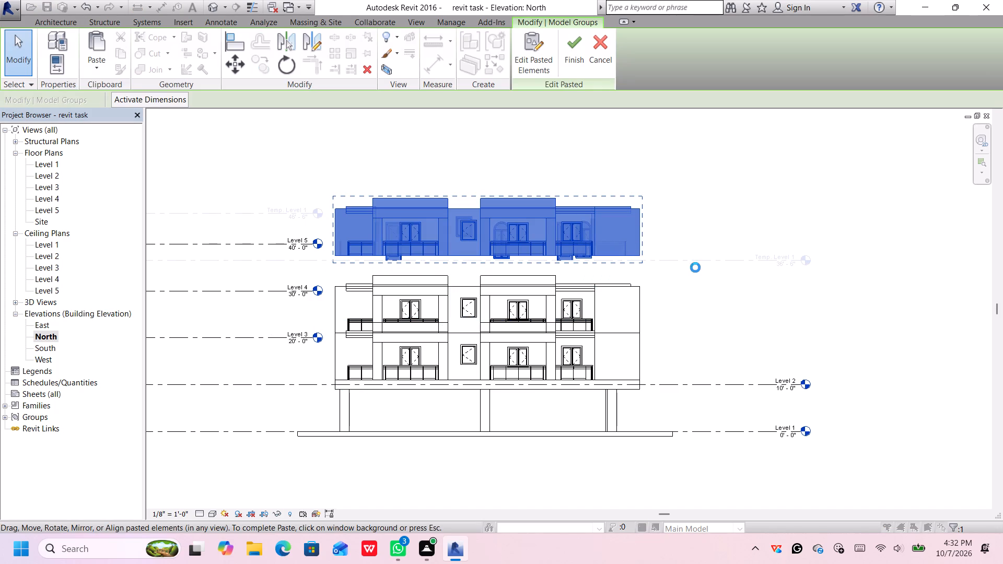
{"action": "key", "text": "Down"}
{"action": "key", "text": "Down"}
{"action": "key", "text": "Down"}
{"action": "key", "text": "Down"}
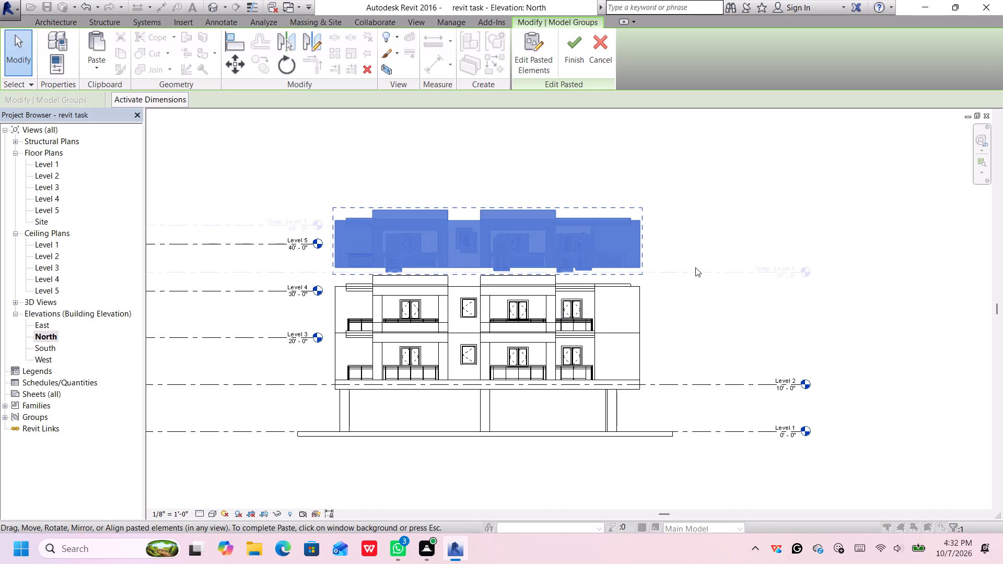
{"action": "key", "text": "Down"}
{"action": "key", "text": "Down"}
{"action": "key", "text": "Down"}
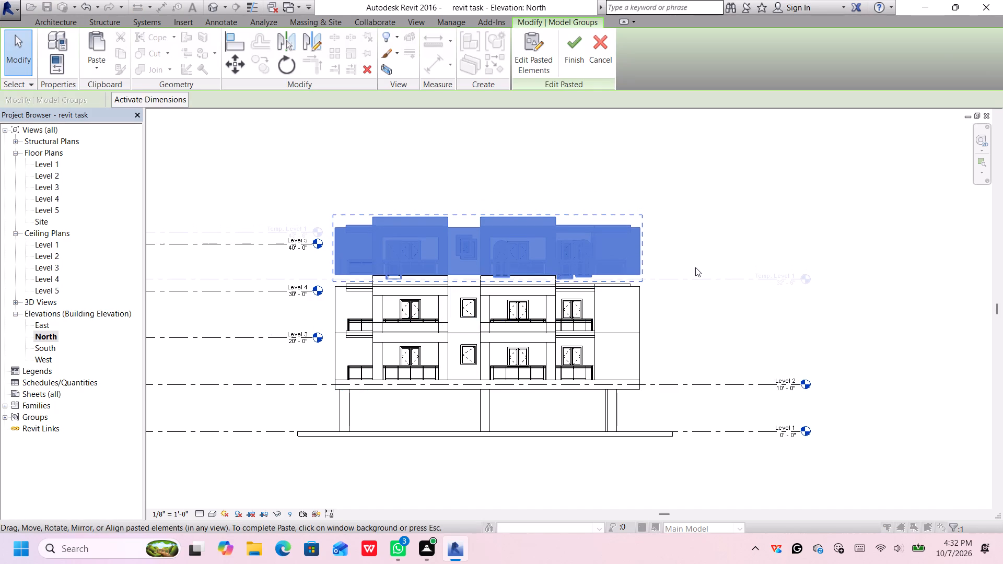
{"action": "key", "text": "Down"}
{"action": "key", "text": "Down"}
{"action": "key", "text": "Down"}
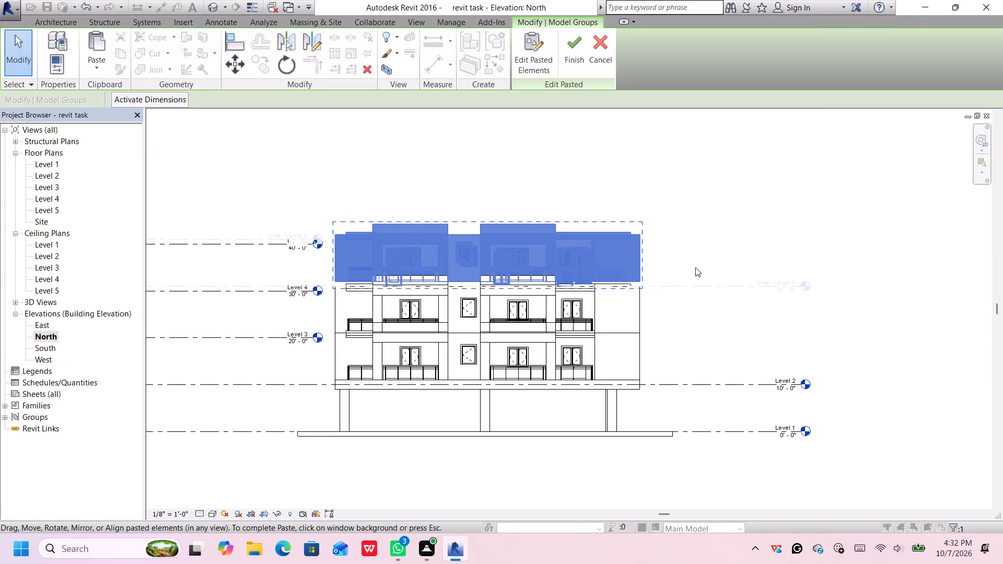
{"action": "key", "text": "Down"}
{"action": "key", "text": "Down"}
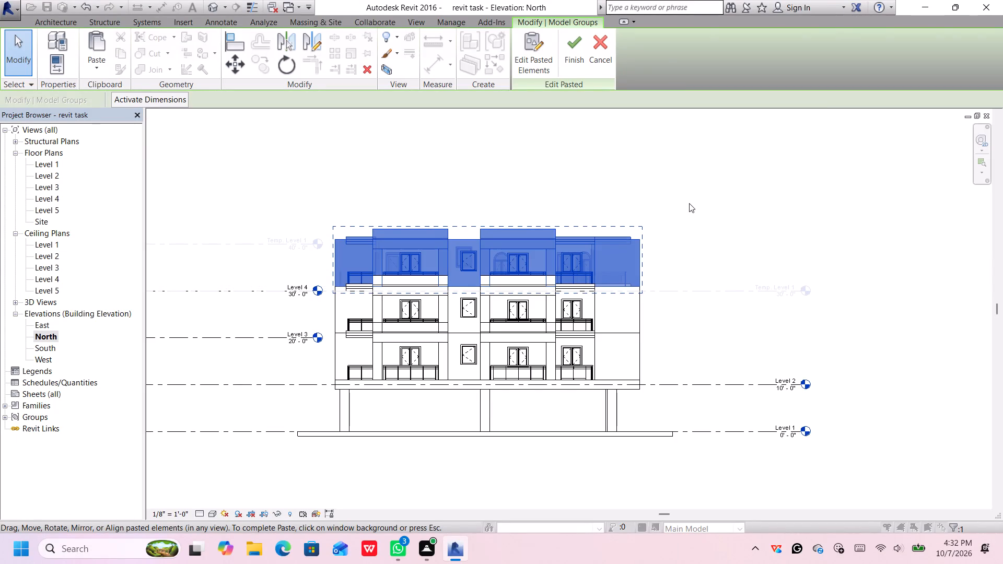
{"action": "left_click", "coordinate": [685, 218]}
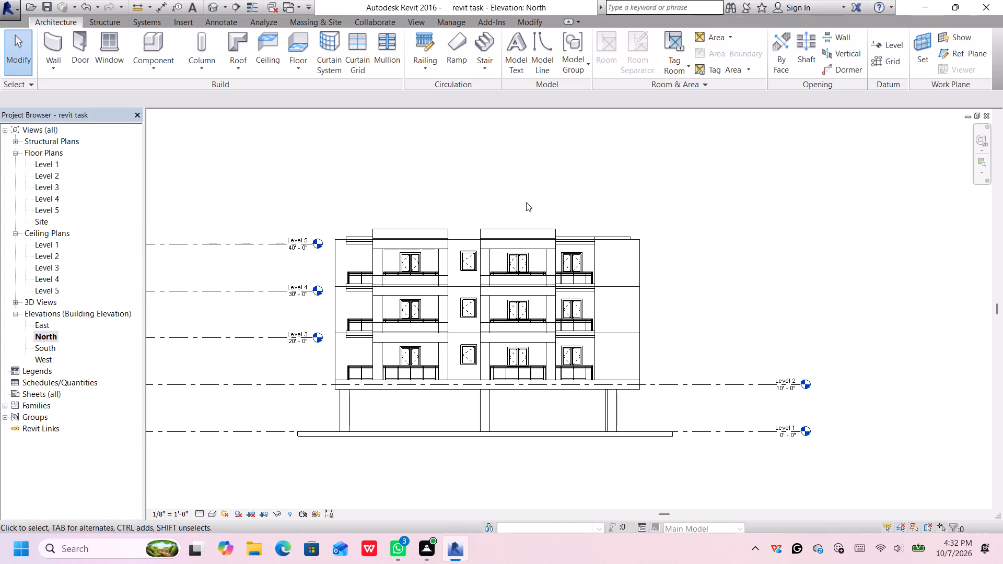
Paste another copy of the "floor task 1" group above the top storey and nudge it down until its base level aligns with Level 5.
{"action": "middle_click_drag", "start_coordinate": [530, 192], "coordinate": [526, 205]}
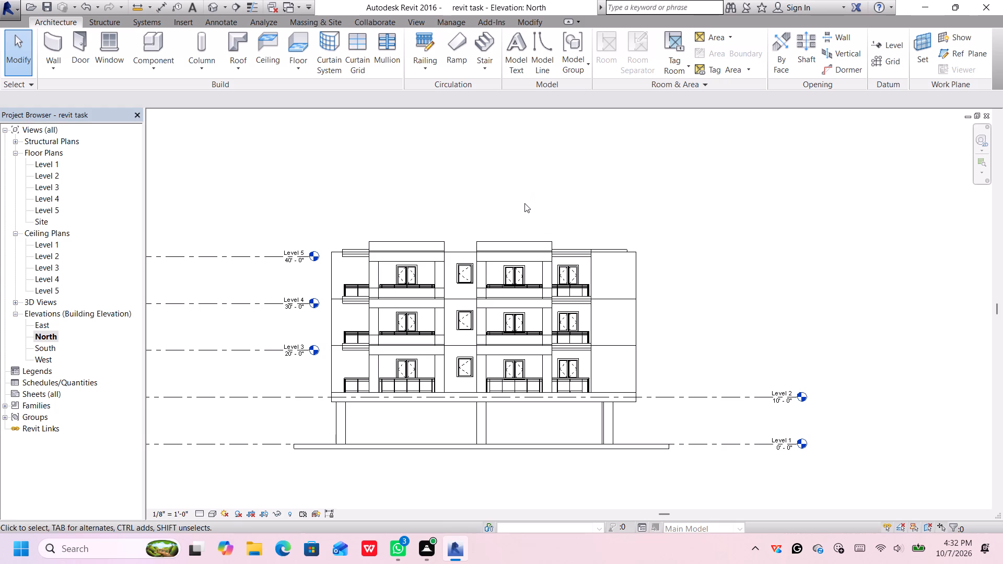
{"action": "key", "text": "ctrl+v"}
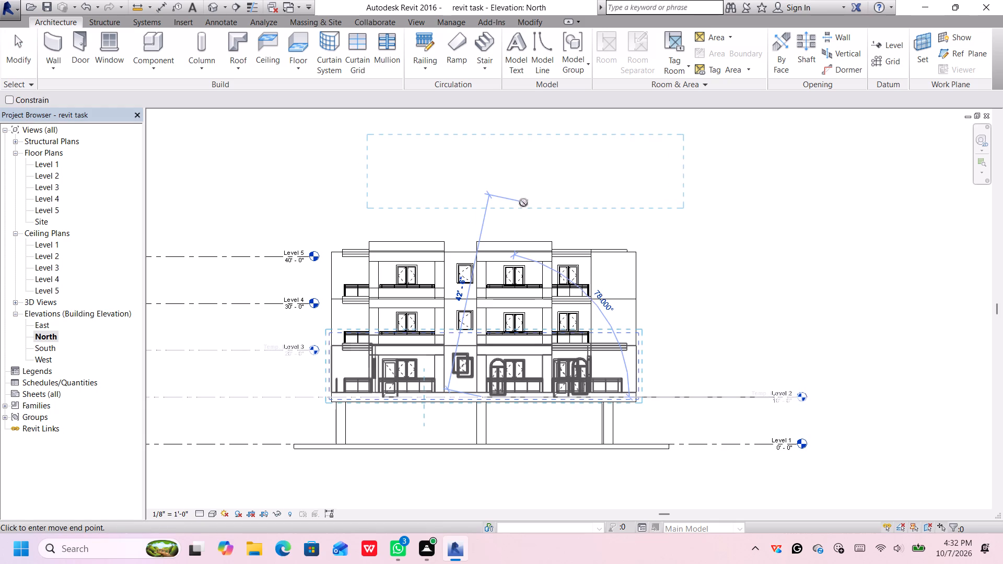
{"action": "left_click", "coordinate": [484, 228]}
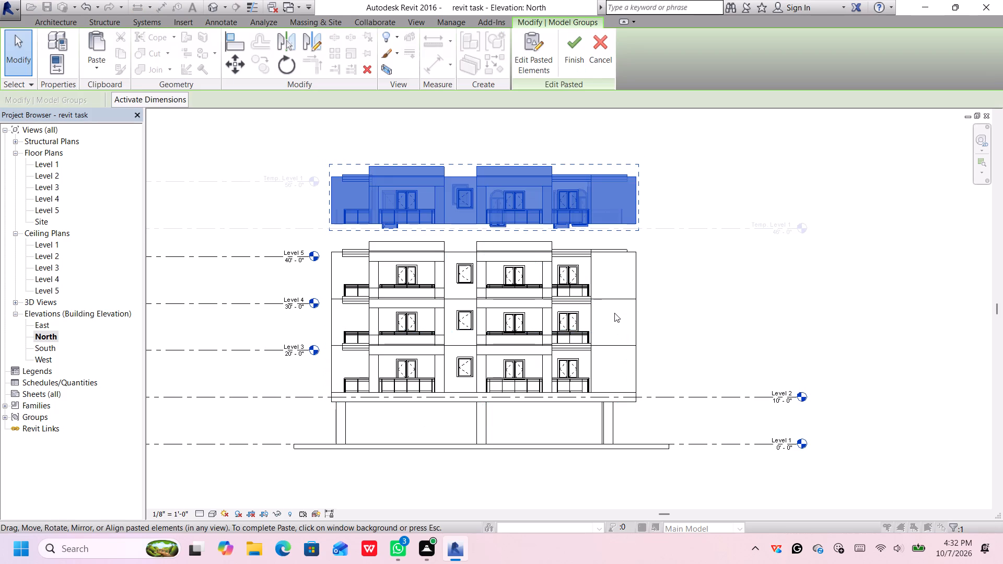
{"action": "key", "text": "Down"}
{"action": "key", "text": "Down"}
{"action": "key", "text": "Down"}
{"action": "key", "text": "Down"}
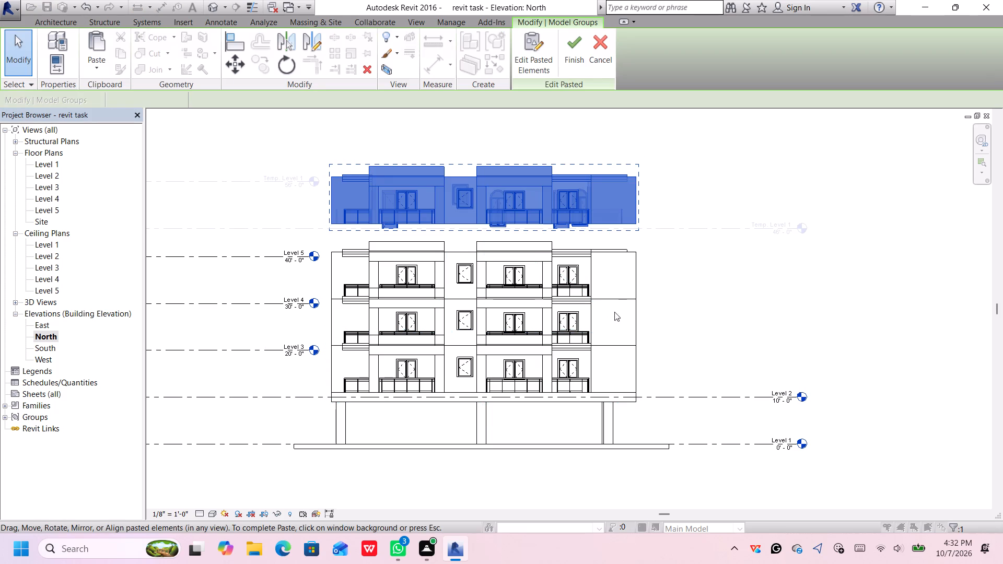
{"action": "key", "text": "Down"}
{"action": "key", "text": "Down"}
{"action": "key", "text": "Down"}
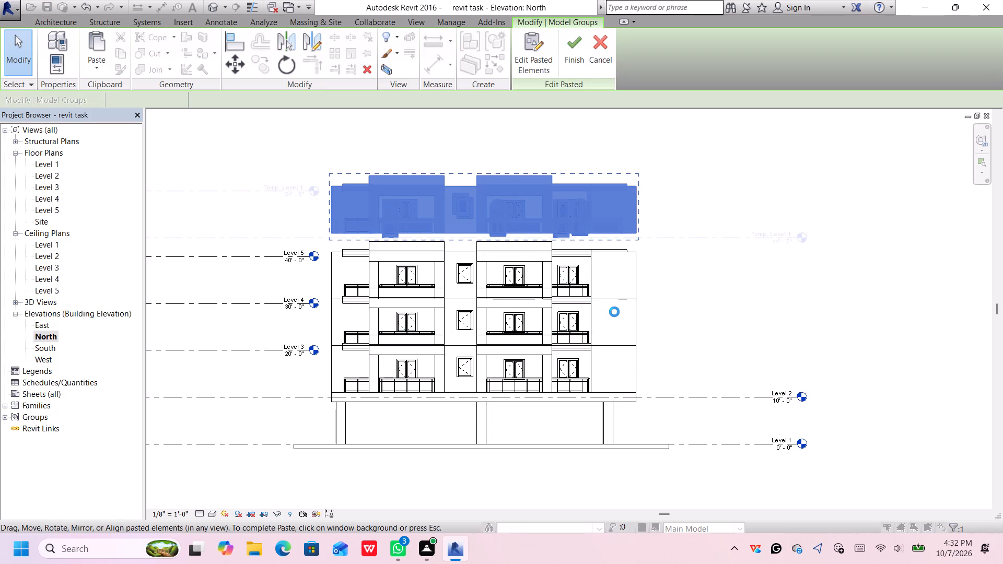
{"action": "key", "text": "Down"}
{"action": "key", "text": "Down"}
{"action": "key", "text": "Down"}
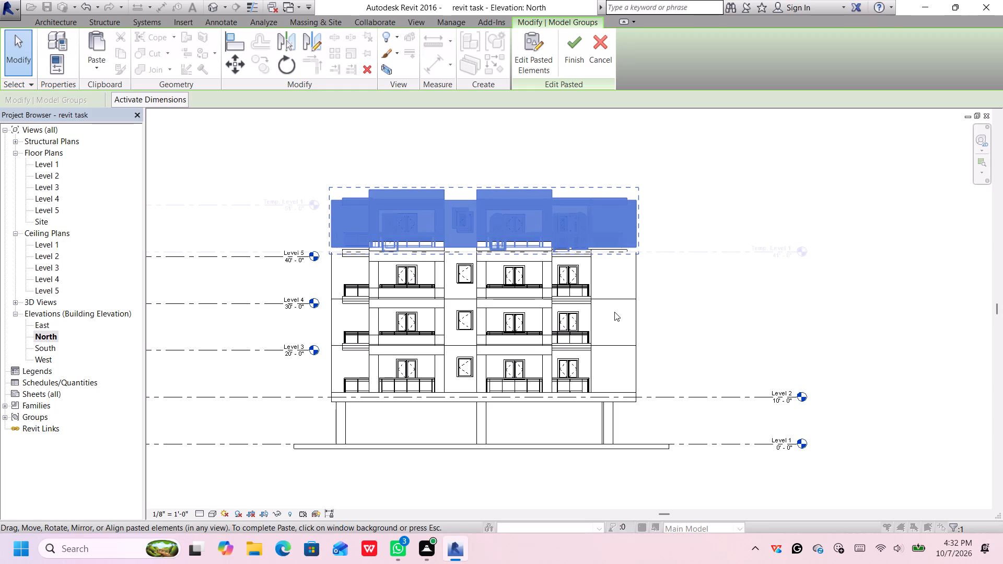
{"action": "key", "text": "Down"}
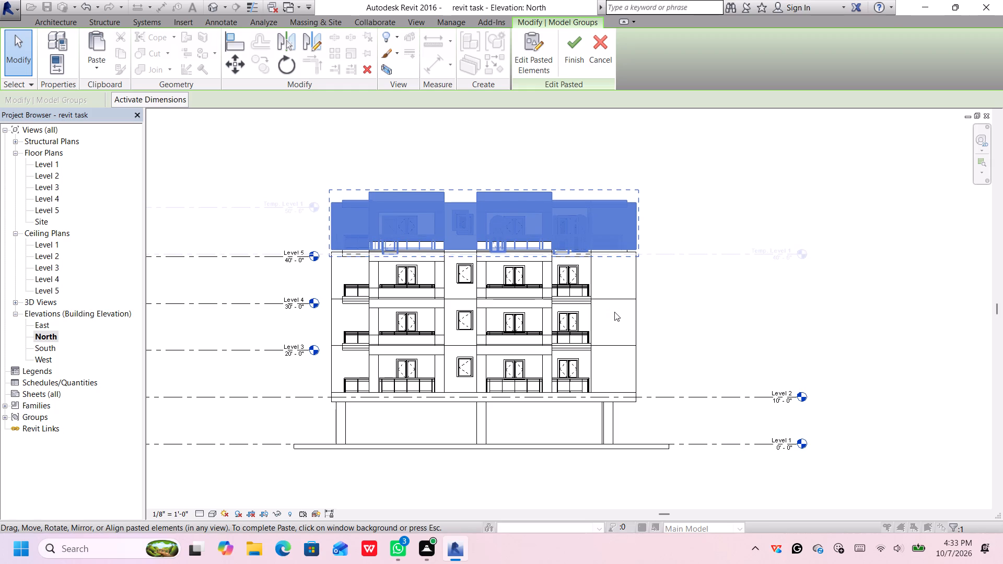
{"action": "key", "text": "Down"}
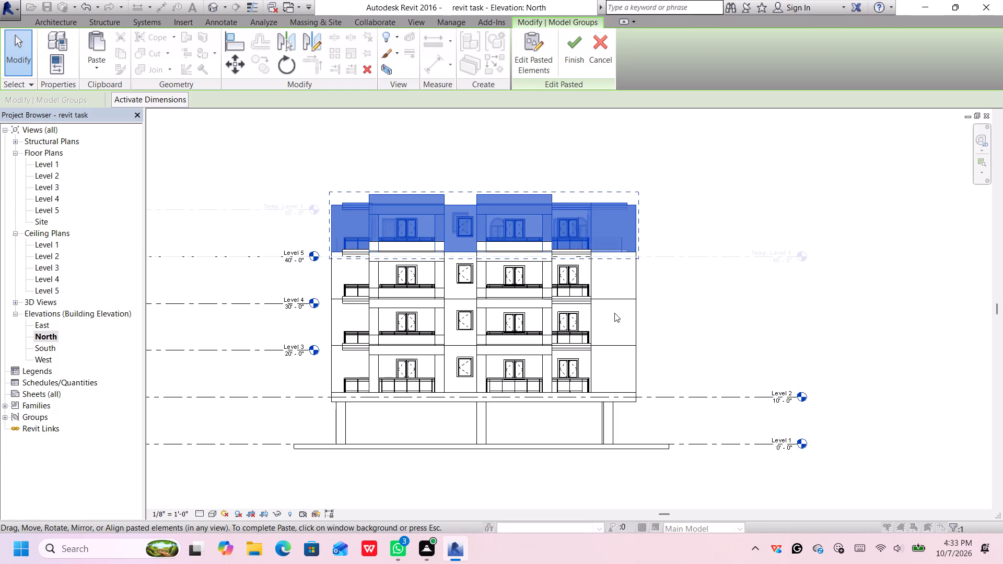
{"action": "left_click", "coordinate": [668, 270]}
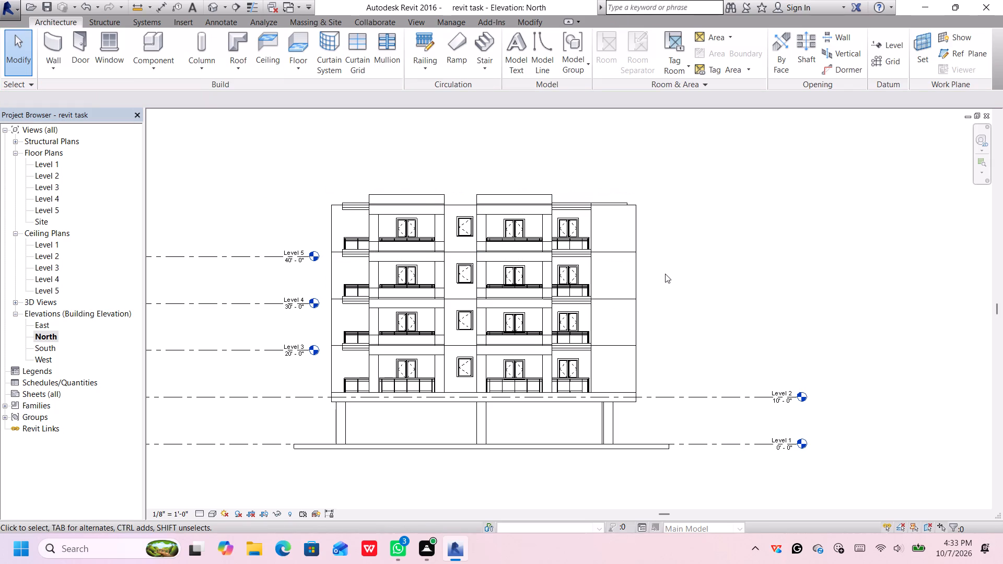
Paste one more floor group copy above the Level 5 storey and nudge it down until it sits directly on that storey.
{"action": "scroll", "coordinate": [667, 273], "scroll_direction": "down", "scroll_amount": 1}
{"action": "middle_click_drag", "start_coordinate": [667, 275], "coordinate": [664, 257]}
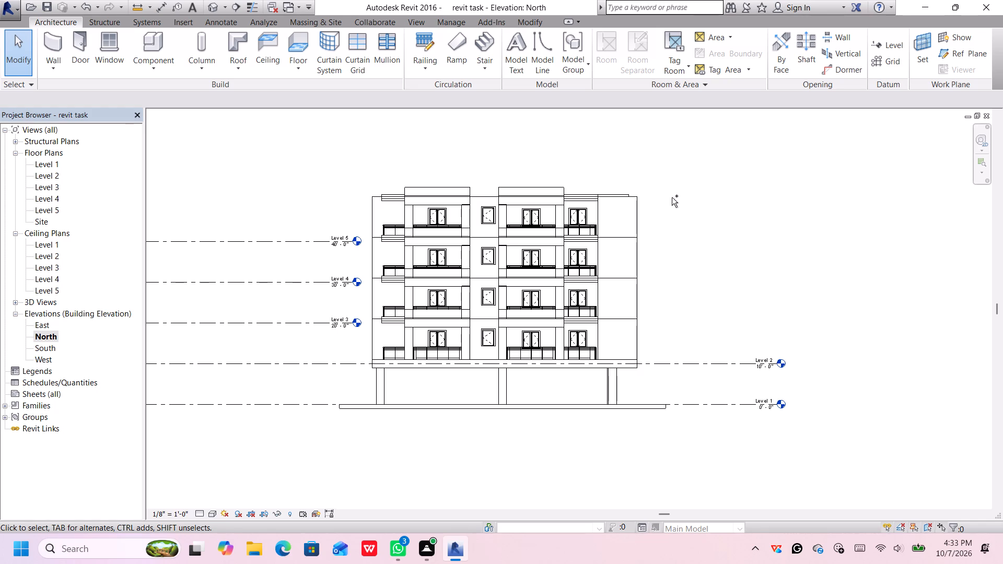
{"action": "key", "text": "ctrl+v"}
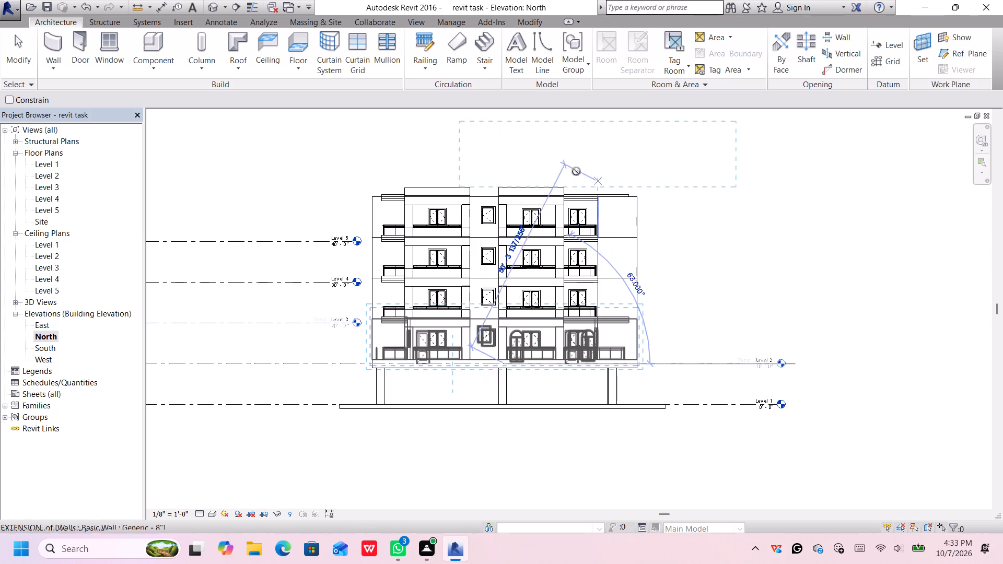
{"action": "left_click", "coordinate": [499, 176]}
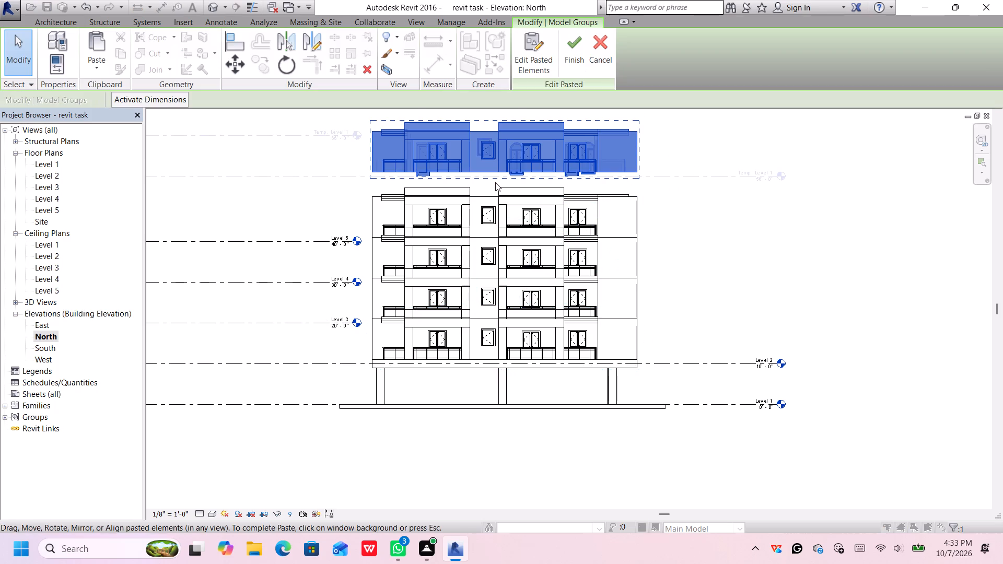
{"action": "key", "text": "Down"}
{"action": "key", "text": "Down"}
{"action": "key", "text": "Down"}
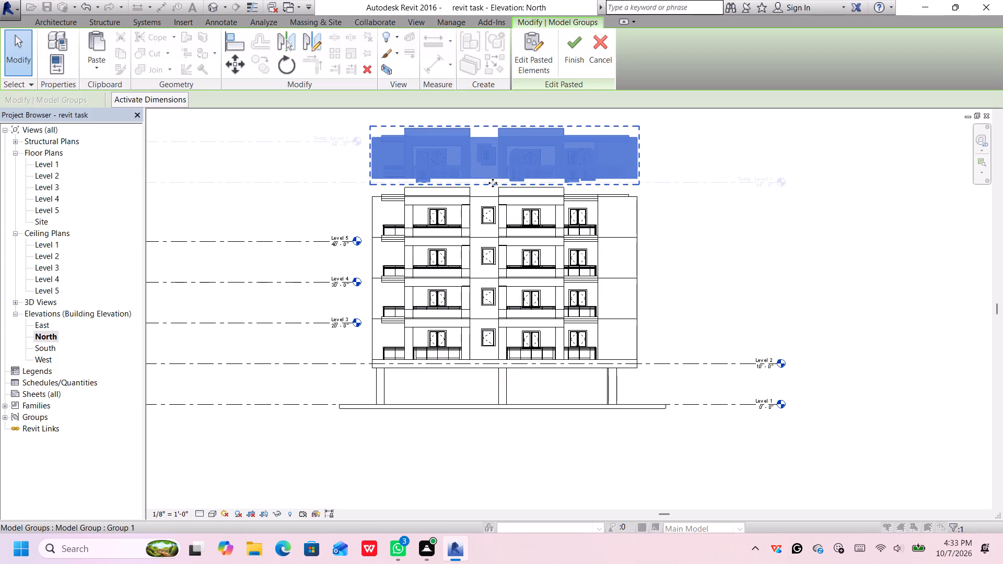
{"action": "key", "text": "Down"}
{"action": "key", "text": "Down"}
{"action": "key", "text": "Down"}
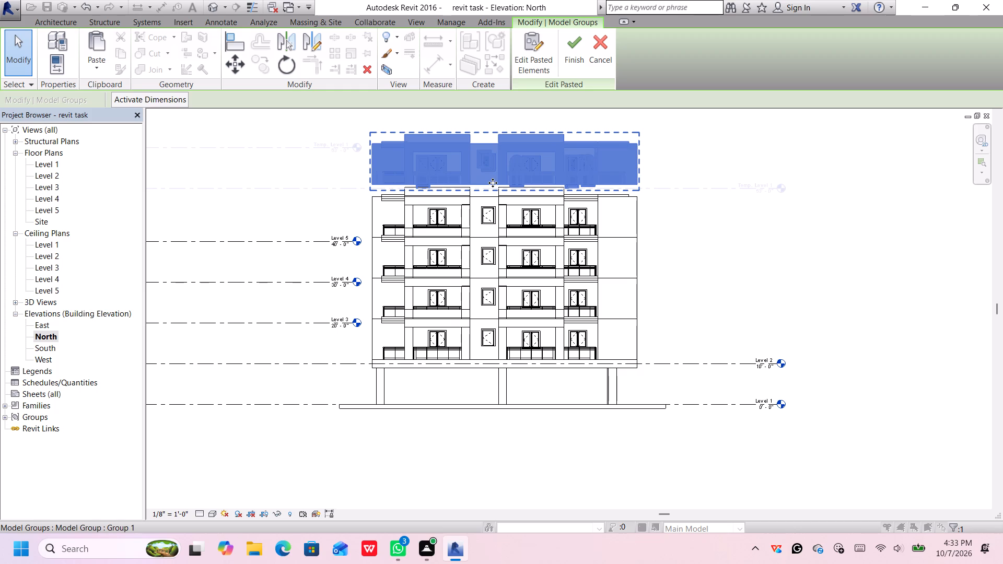
{"action": "key", "text": "Down"}
{"action": "key", "text": "Down"}
{"action": "key", "text": "Down"}
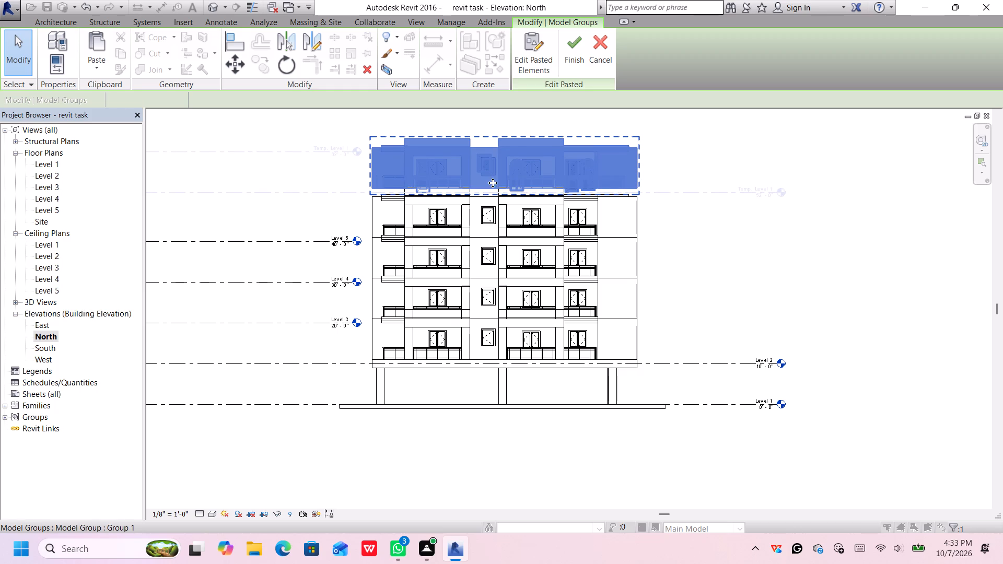
{"action": "key", "text": "Down"}
{"action": "key", "text": "Down"}
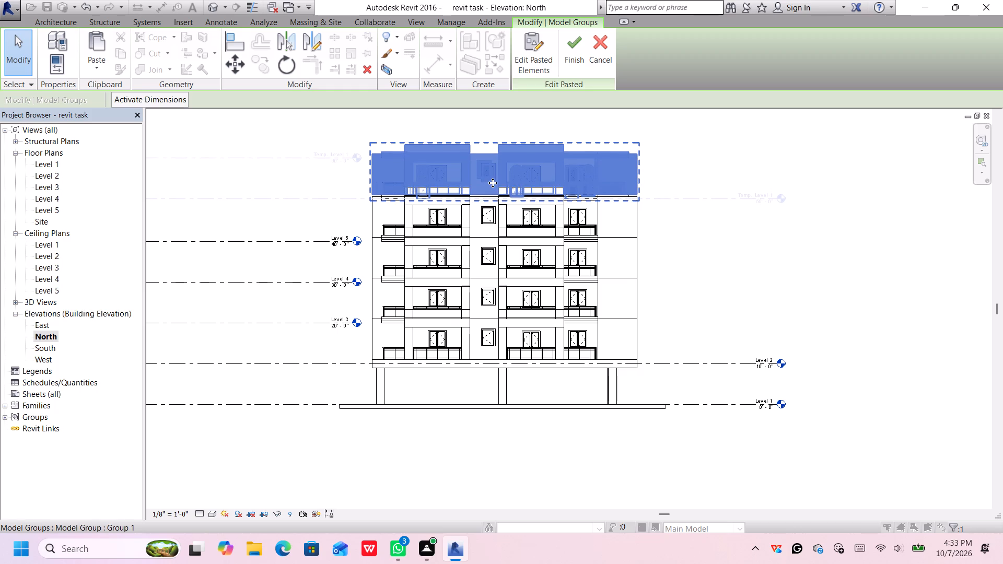
{"action": "key", "text": "Down"}
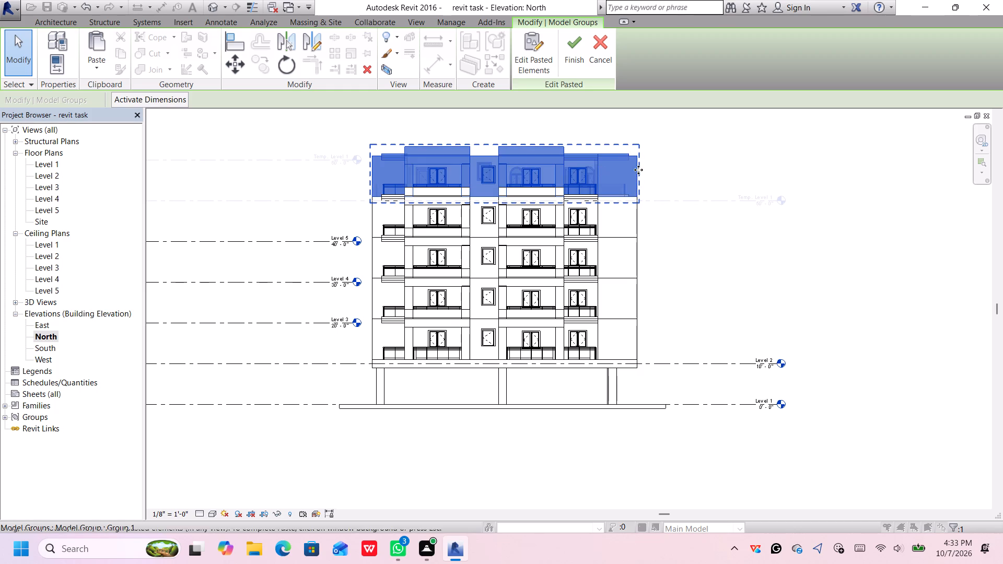
{"action": "left_click", "coordinate": [674, 179]}
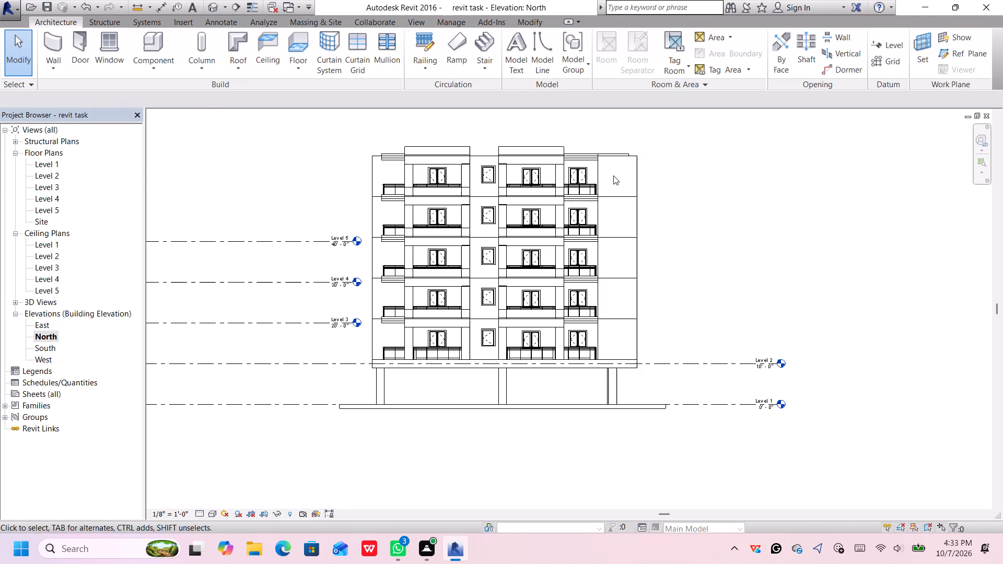
Ungroup the topmost copy of the floor group.
{"action": "left_click", "coordinate": [635, 164]}
{"action": "right_click", "coordinate": [635, 164]}
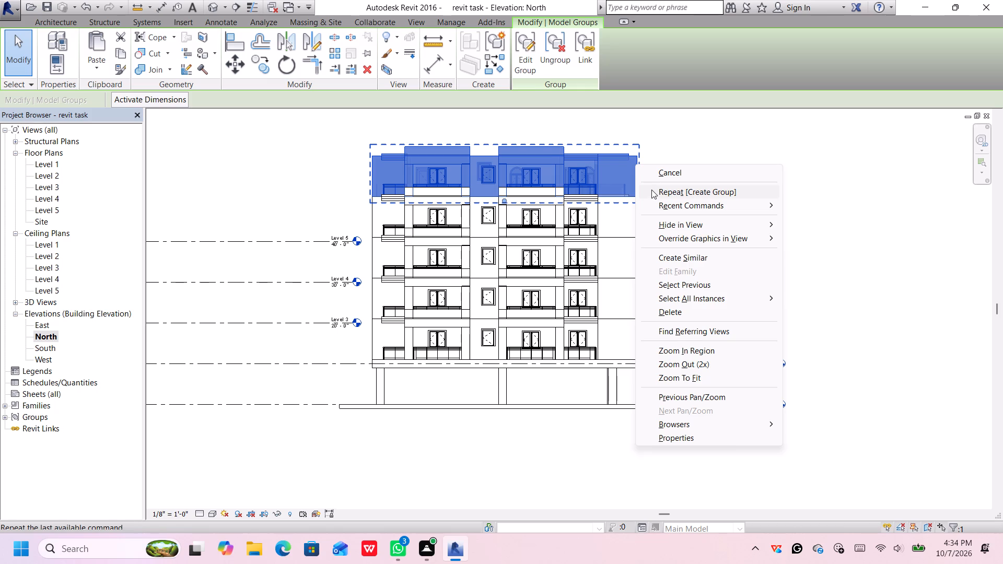
{"action": "left_click", "coordinate": [557, 50]}
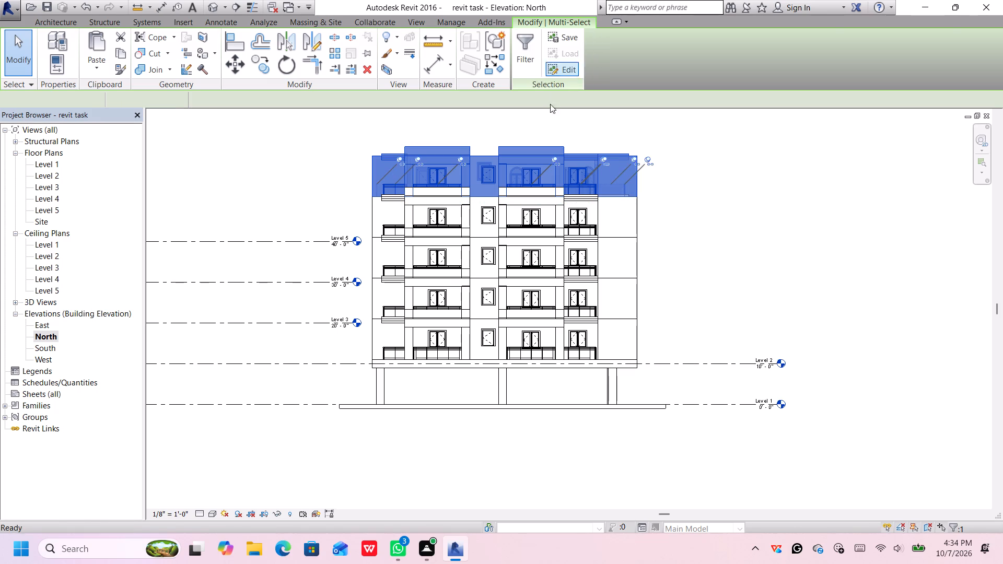
{"action": "left_click", "coordinate": [706, 175]}
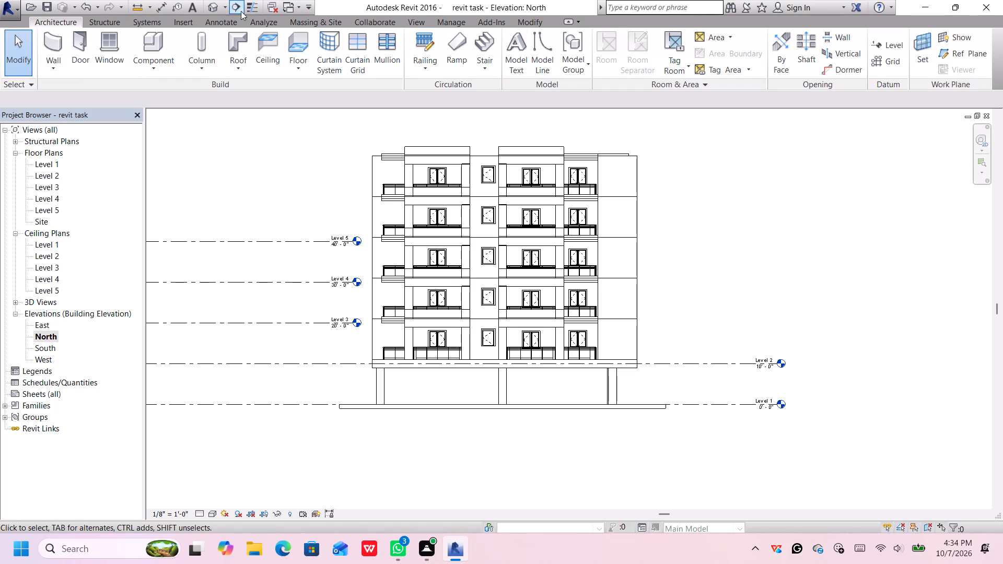
Open the 3D view and examine the stacked storeys from the front, checking how each floor sits on the one below.
{"action": "left_click", "coordinate": [216, 4]}
{"action": "scroll", "coordinate": [510, 199], "scroll_direction": "down", "scroll_amount": 5}
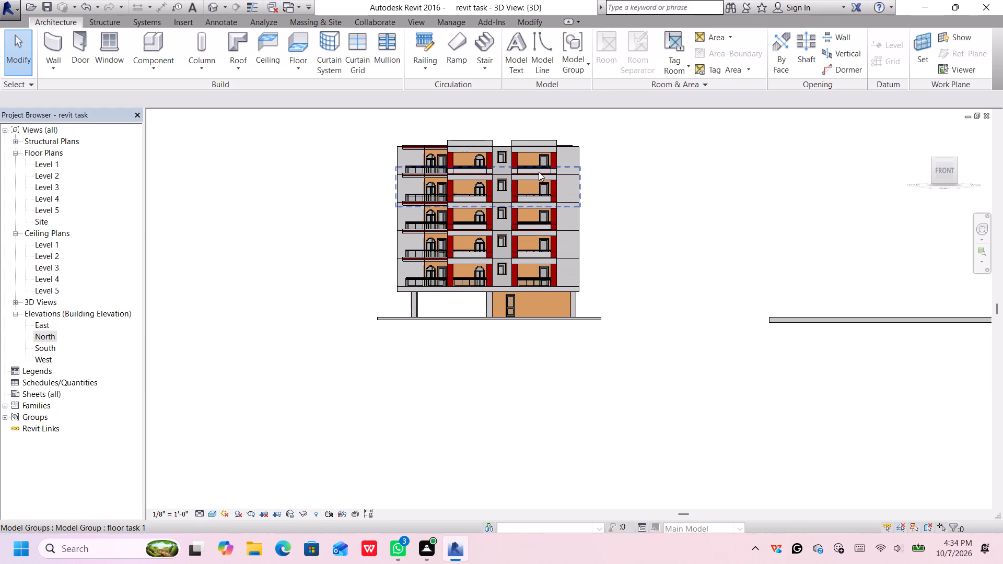
{"action": "middle_click_drag", "start_coordinate": [578, 167], "coordinate": [589, 241]}
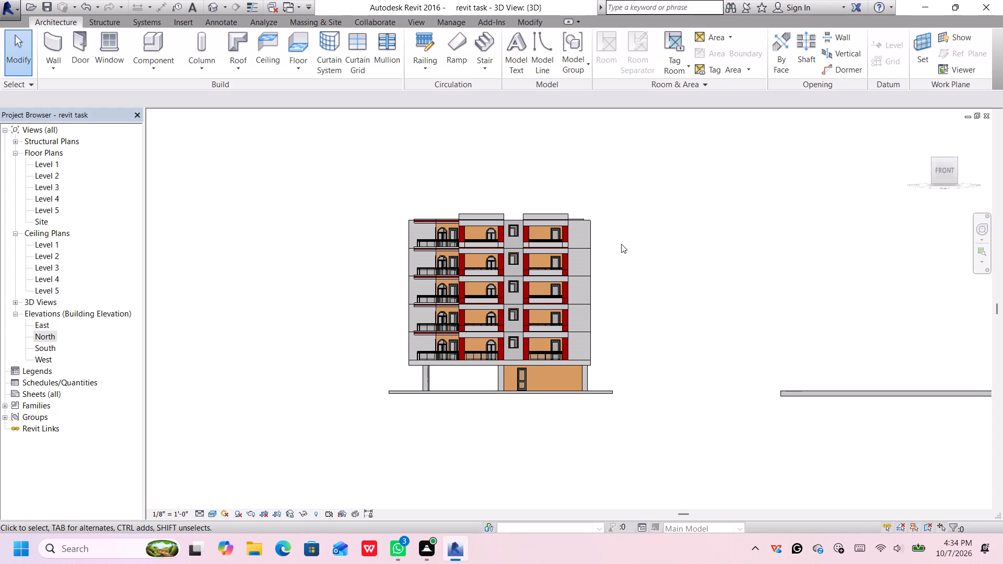
{"action": "middle_click_drag", "start_coordinate": [619, 243], "coordinate": [628, 239]}
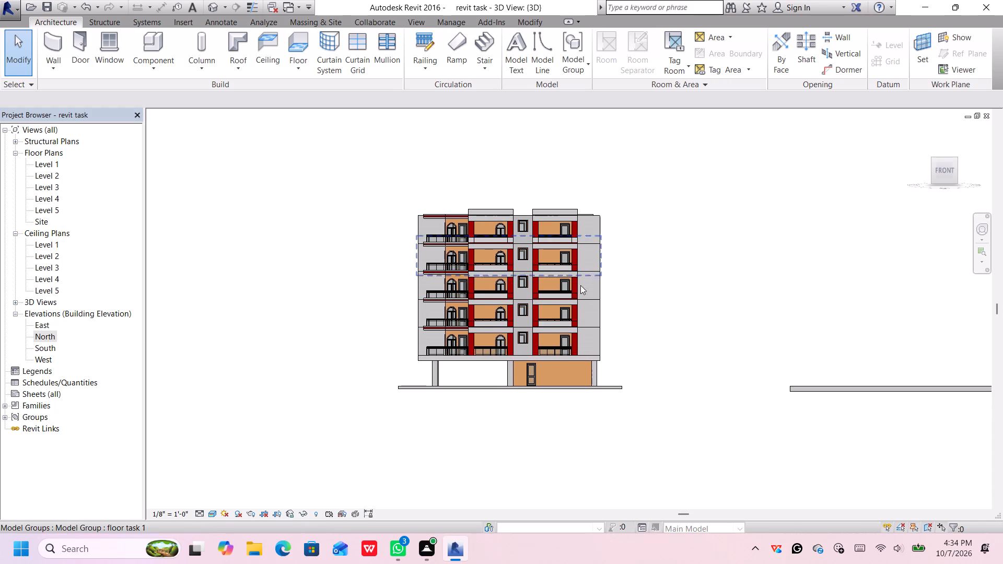
{"action": "scroll", "coordinate": [466, 307], "scroll_direction": "up", "scroll_amount": 10}
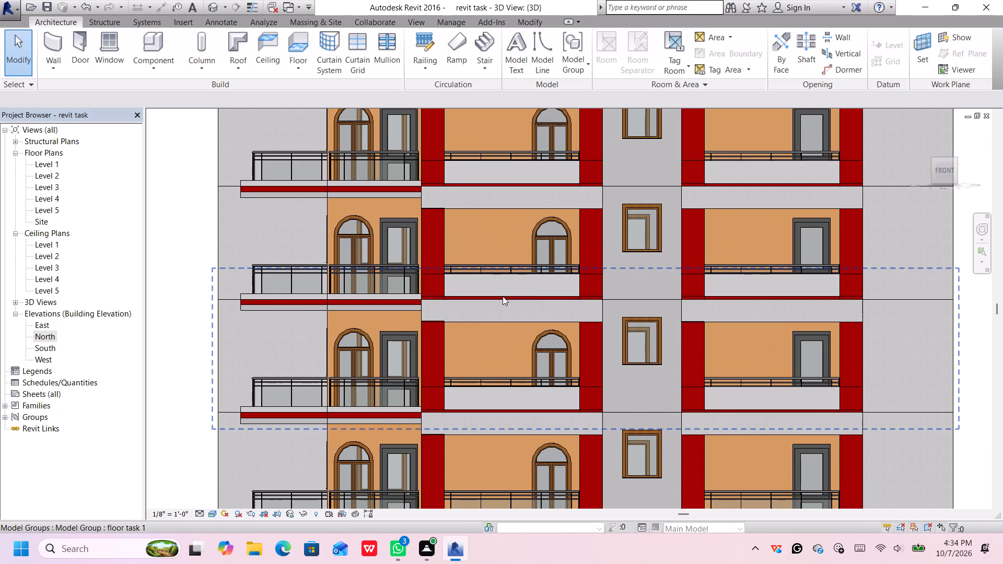
{"action": "middle_click_drag", "start_coordinate": [717, 457], "coordinate": [712, 385]}
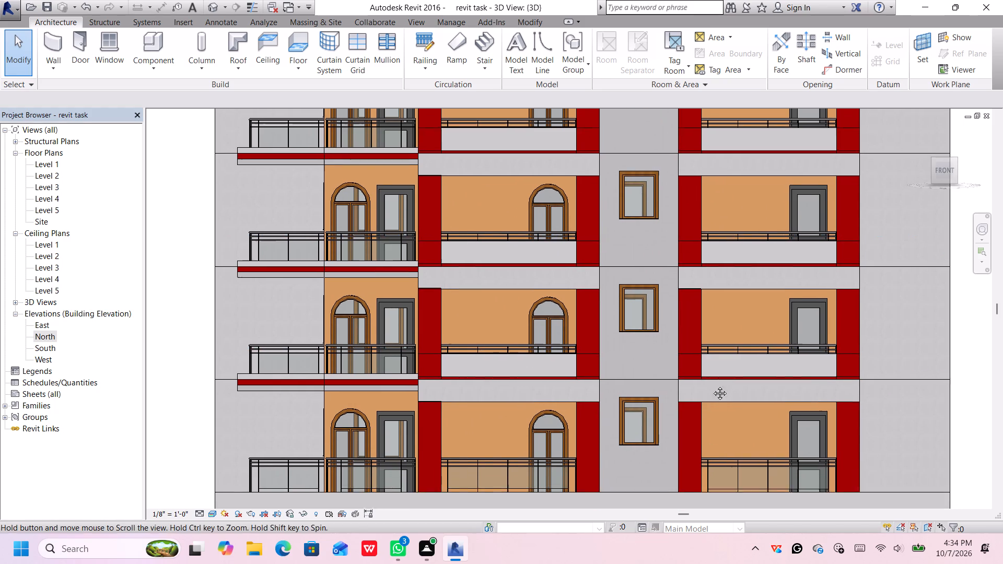
{"action": "middle_click_drag", "start_coordinate": [712, 385], "coordinate": [713, 338]}
{"action": "scroll", "coordinate": [705, 326], "scroll_direction": "down", "scroll_amount": 1}
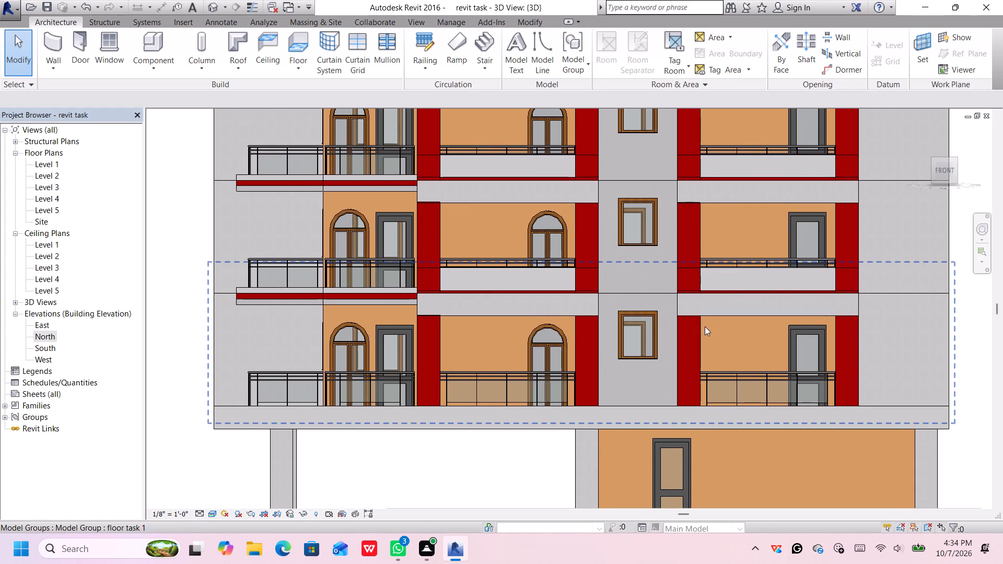
{"action": "scroll", "coordinate": [705, 326], "scroll_direction": "down", "scroll_amount": 2}
{"action": "scroll", "coordinate": [705, 326], "scroll_direction": "up", "scroll_amount": 1}
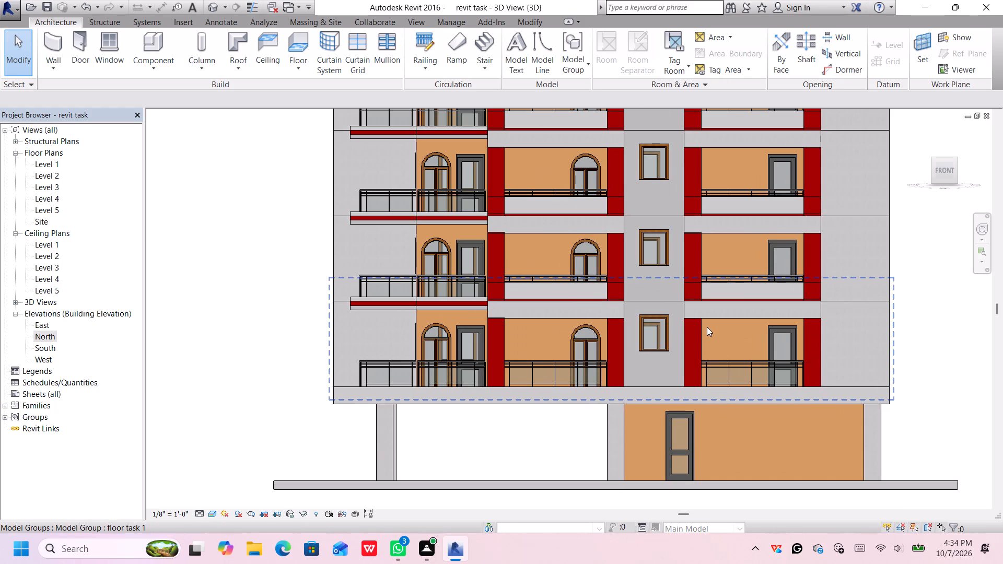
{"action": "scroll", "coordinate": [759, 216], "scroll_direction": "up", "scroll_amount": 1}
{"action": "scroll", "coordinate": [758, 216], "scroll_direction": "down", "scroll_amount": 2}
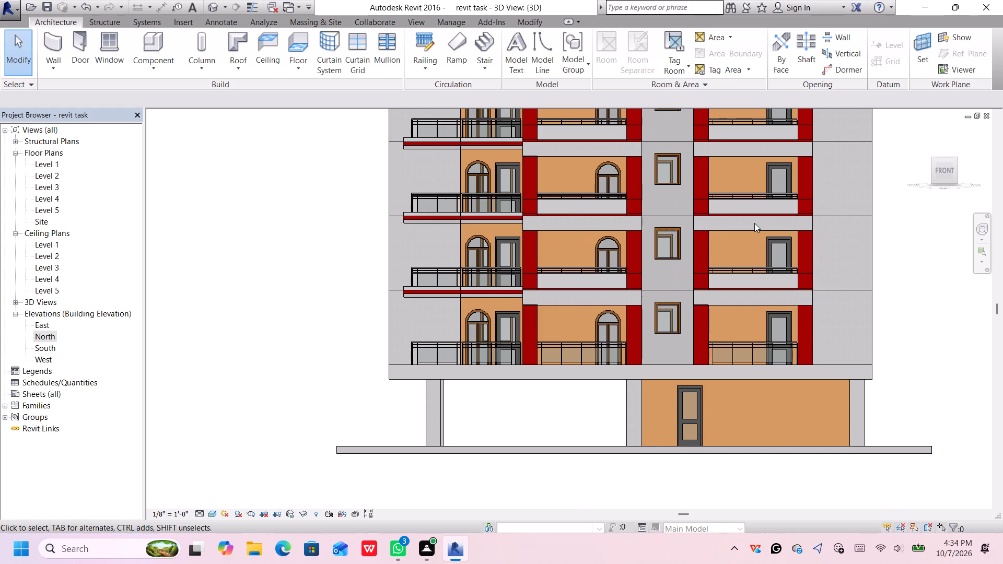
{"action": "scroll", "coordinate": [754, 223], "scroll_direction": "down", "scroll_amount": 1}
{"action": "middle_click_drag", "start_coordinate": [754, 223], "coordinate": [703, 304]}
{"action": "scroll", "coordinate": [749, 237], "scroll_direction": "down", "scroll_amount": 1}
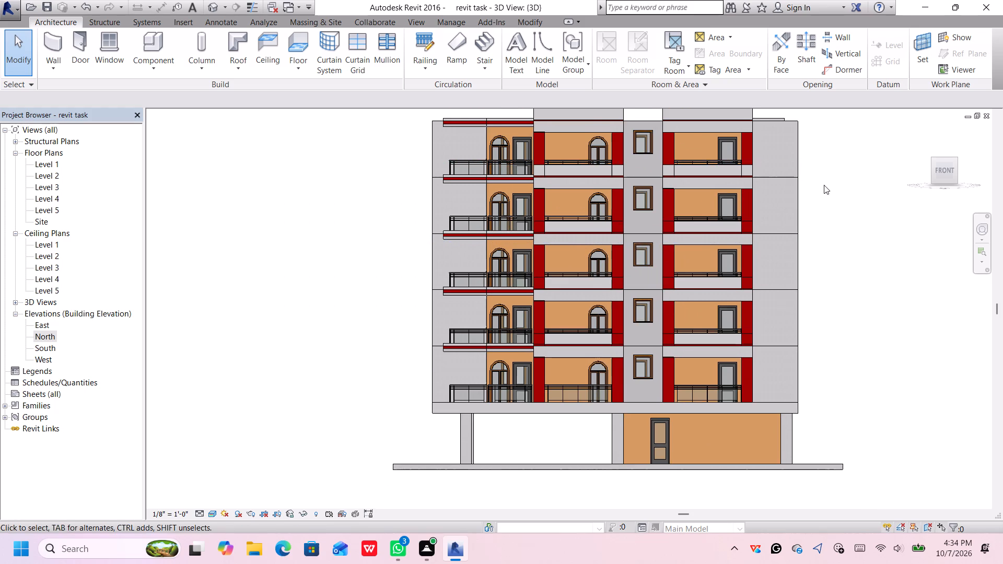
{"action": "middle_click_drag", "start_coordinate": [824, 186], "coordinate": [811, 249]}
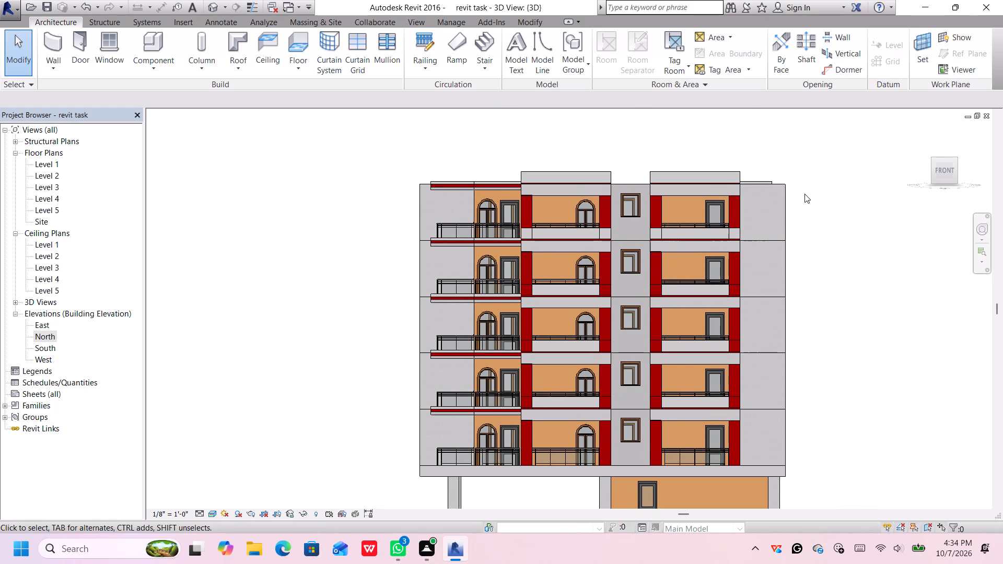
{"action": "scroll", "coordinate": [804, 194], "scroll_direction": "down", "scroll_amount": 1}
{"action": "middle_click_drag", "start_coordinate": [805, 192], "coordinate": [768, 203]}
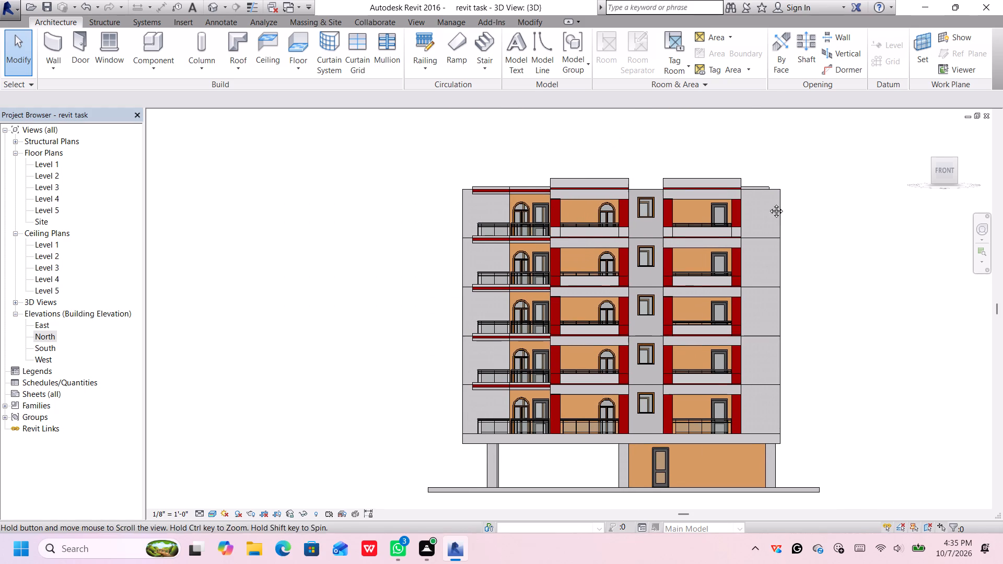
{"action": "middle_click_drag", "start_coordinate": [768, 203], "coordinate": [741, 204]}
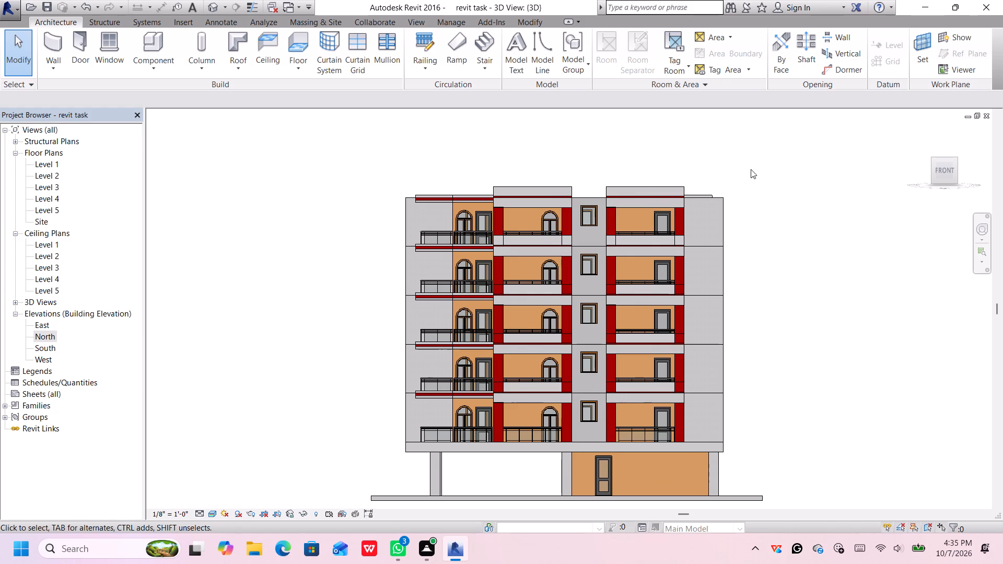
Select all five stacked upper storeys, including the ungrouped top one, and create a model group named "build 1" from them.
{"action": "left_click_drag", "start_coordinate": [804, 166], "coordinate": [776, 183]}
{"action": "left_click_drag", "start_coordinate": [776, 183], "coordinate": [367, 412]}
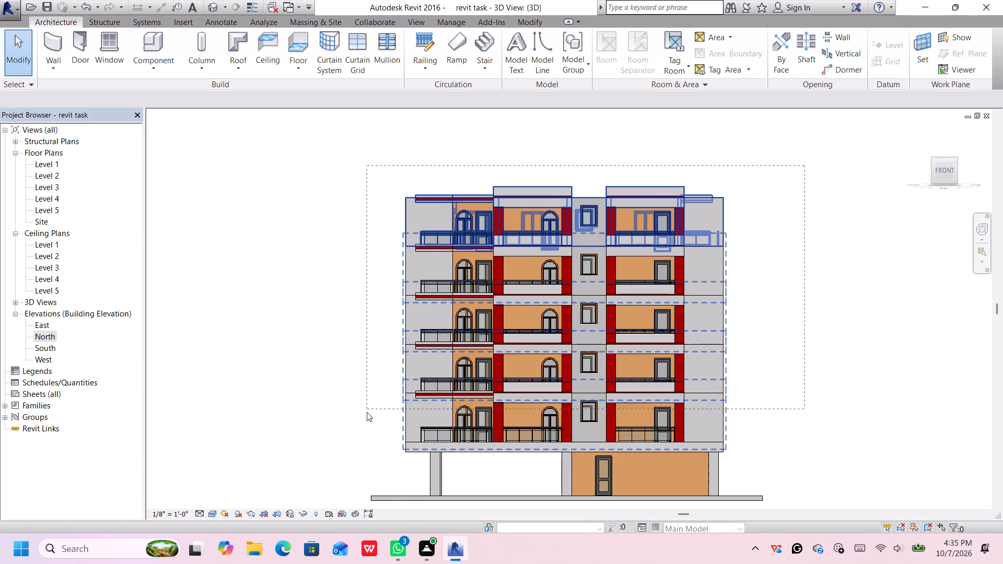
{"action": "left_click_drag", "start_coordinate": [367, 412], "coordinate": [368, 416]}
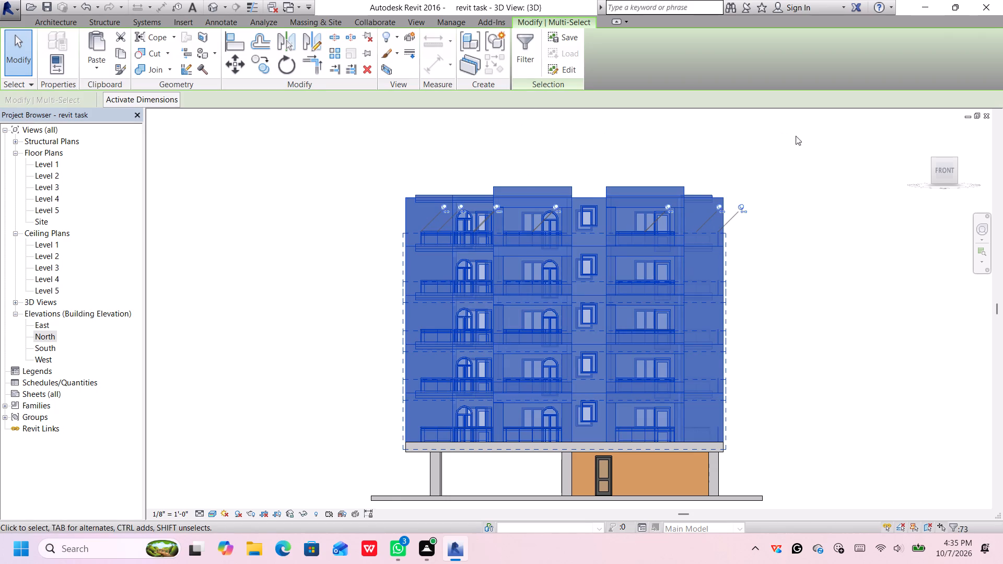
{"action": "left_click", "coordinate": [933, 158]}
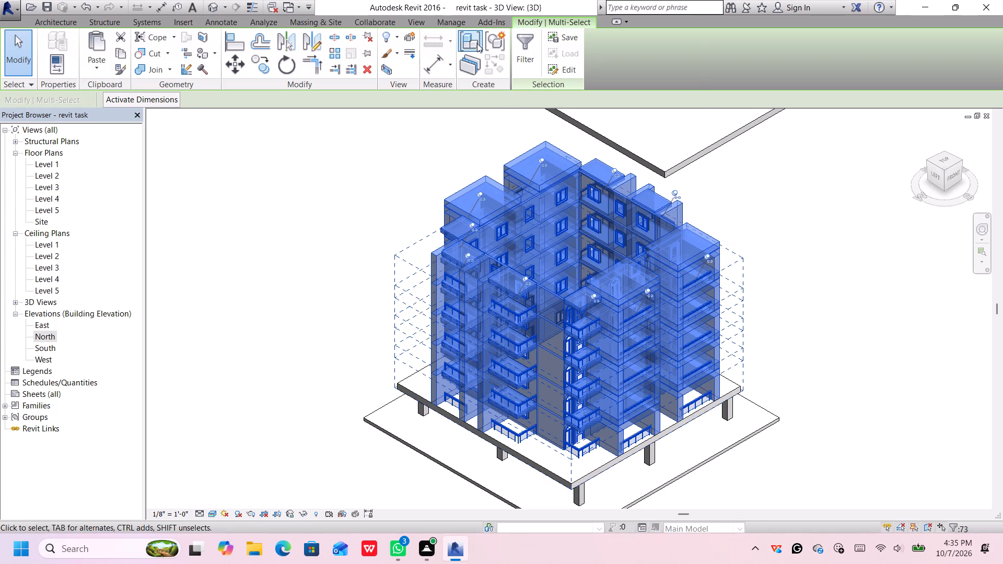
{"action": "left_click", "coordinate": [486, 38]}
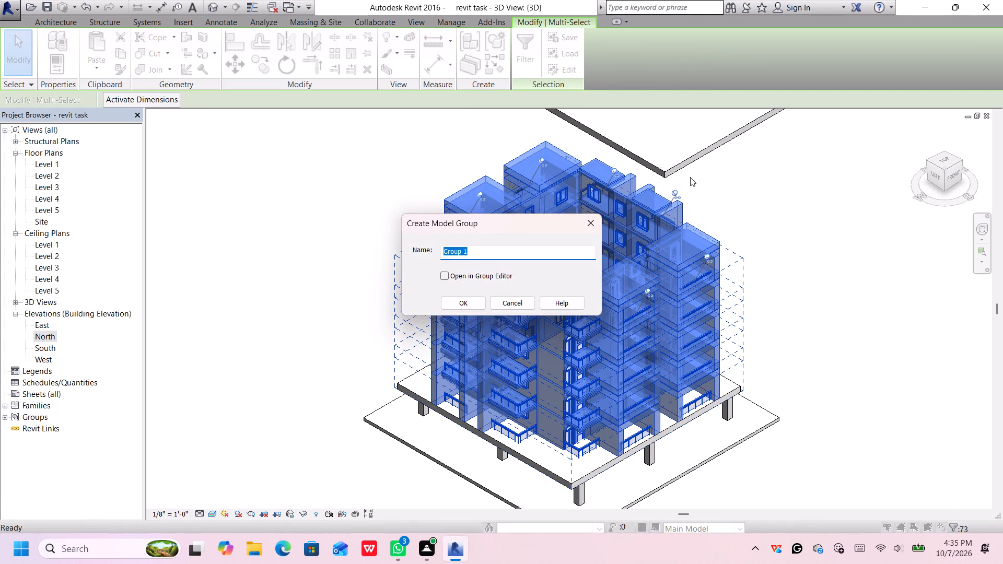
{"action": "left_click", "coordinate": [538, 253]}
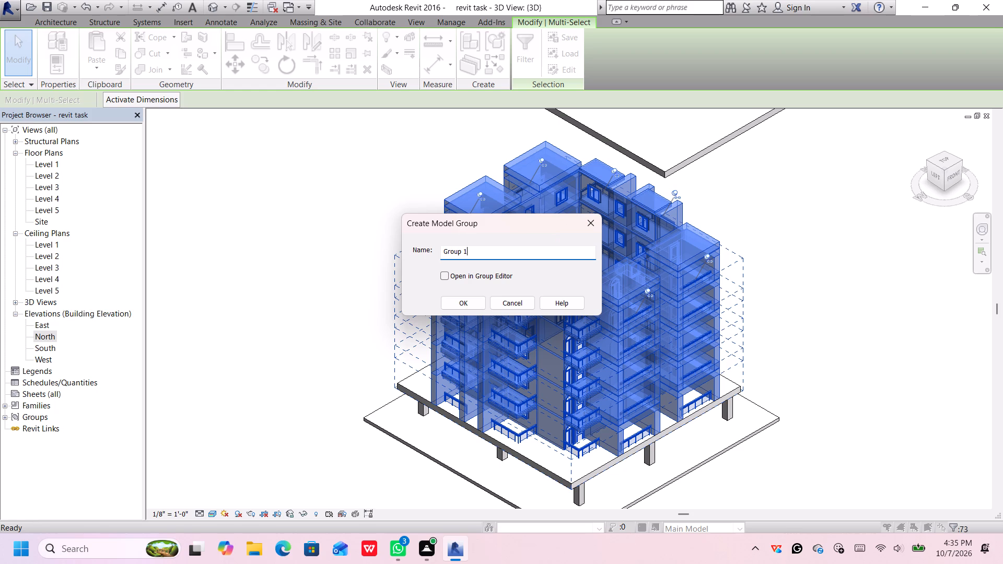
{"action": "key", "text": "BackSpace"}
{"action": "key", "text": "BackSpace"}
{"action": "key", "text": "BackSpace"}
{"action": "key", "text": "BackSpace"}
{"action": "key", "text": "BackSpace"}
{"action": "key", "text": "BackSpace"}
{"action": "key", "text": "BackSpace"}
{"action": "key", "text": "BackSpace"}
{"action": "key", "text": "BackSpace"}
{"action": "key", "text": "BackSpace"}
{"action": "key", "text": "BackSpace"}
{"action": "key", "text": "BackSpace"}
{"action": "type", "text": "build"}
{"action": "key", "text": "space"}
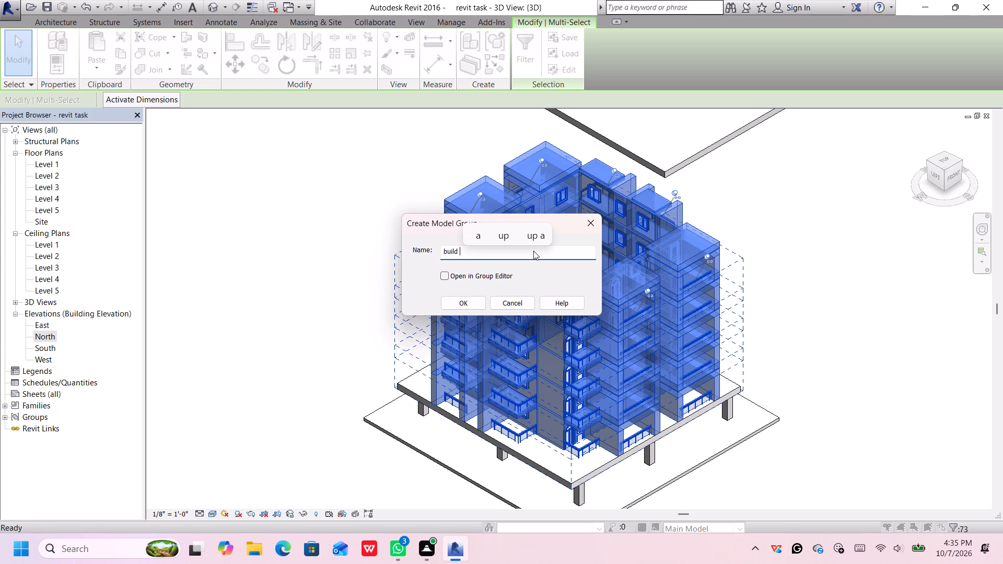
{"action": "key", "text": "1"}
{"action": "key", "text": "Return"}
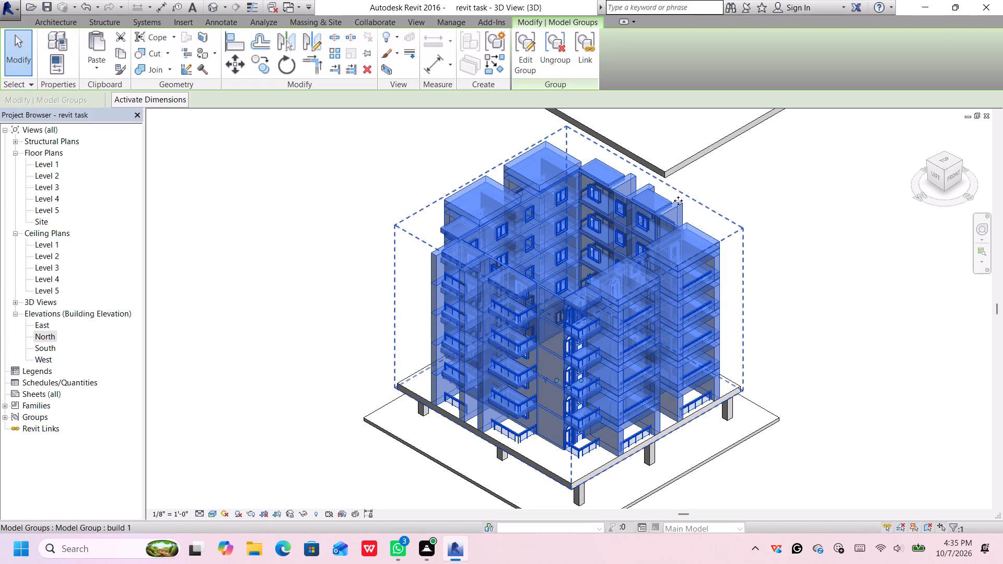
{"action": "left_click", "coordinate": [740, 204]}
Examine the grouped building in 3D, checking the roofless central area, inner walls, balconies and top storey.
{"action": "scroll", "coordinate": [672, 249], "scroll_direction": "up", "scroll_amount": 1}
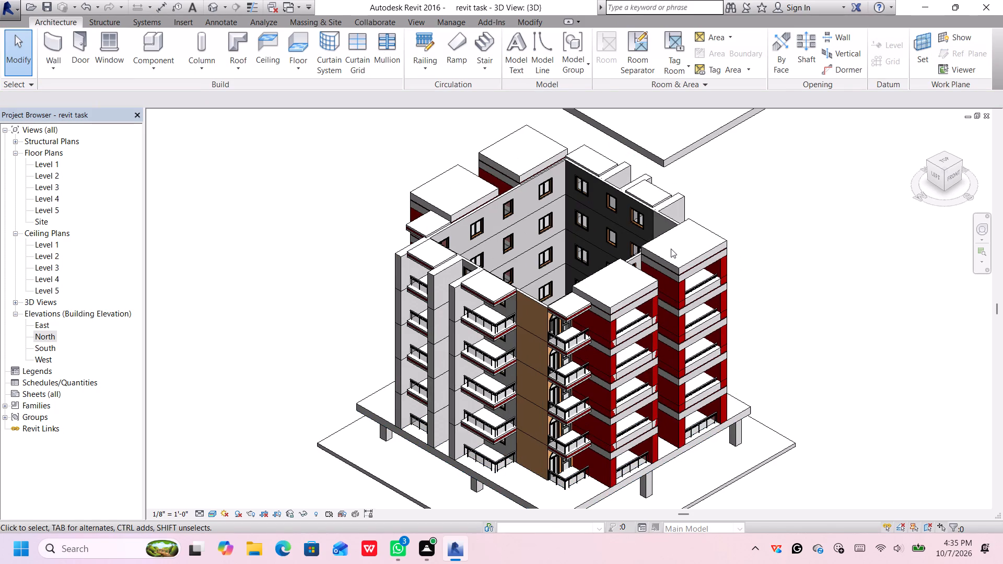
{"action": "scroll", "coordinate": [579, 385], "scroll_direction": "up", "scroll_amount": 2}
{"action": "middle_click_drag", "start_coordinate": [565, 319], "coordinate": [569, 345]}
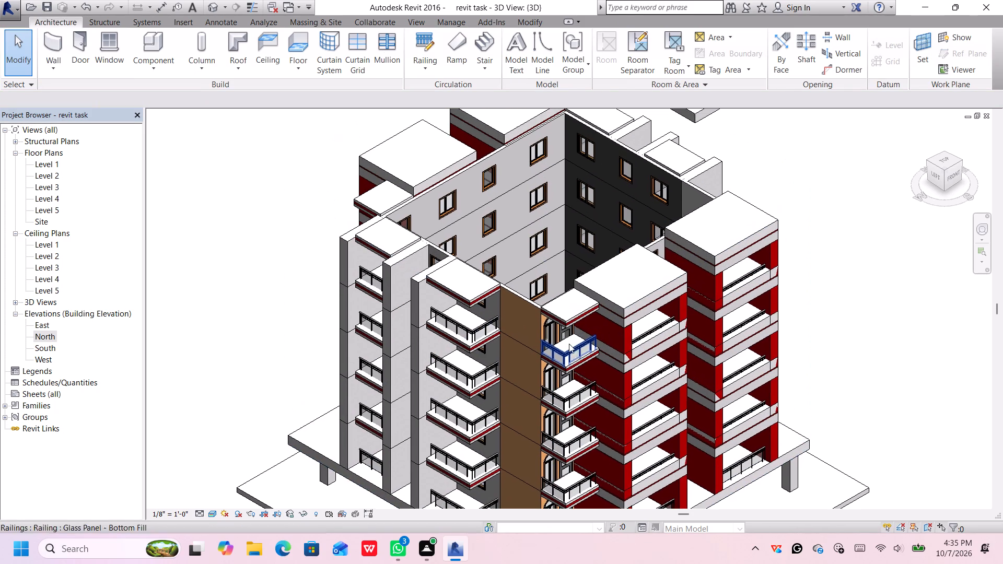
{"action": "scroll", "coordinate": [591, 258], "scroll_direction": "down", "scroll_amount": 1}
{"action": "middle_click_drag", "start_coordinate": [591, 260], "coordinate": [587, 284]}
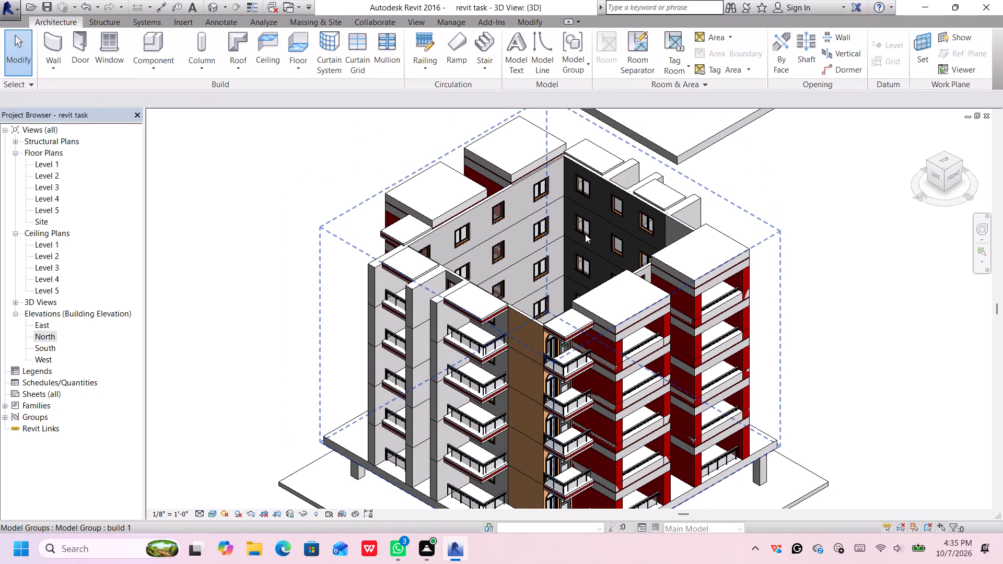
{"action": "scroll", "coordinate": [588, 222], "scroll_direction": "up", "scroll_amount": 3}
{"action": "scroll", "coordinate": [587, 223], "scroll_direction": "down", "scroll_amount": 1}
{"action": "scroll", "coordinate": [586, 223], "scroll_direction": "up", "scroll_amount": 4}
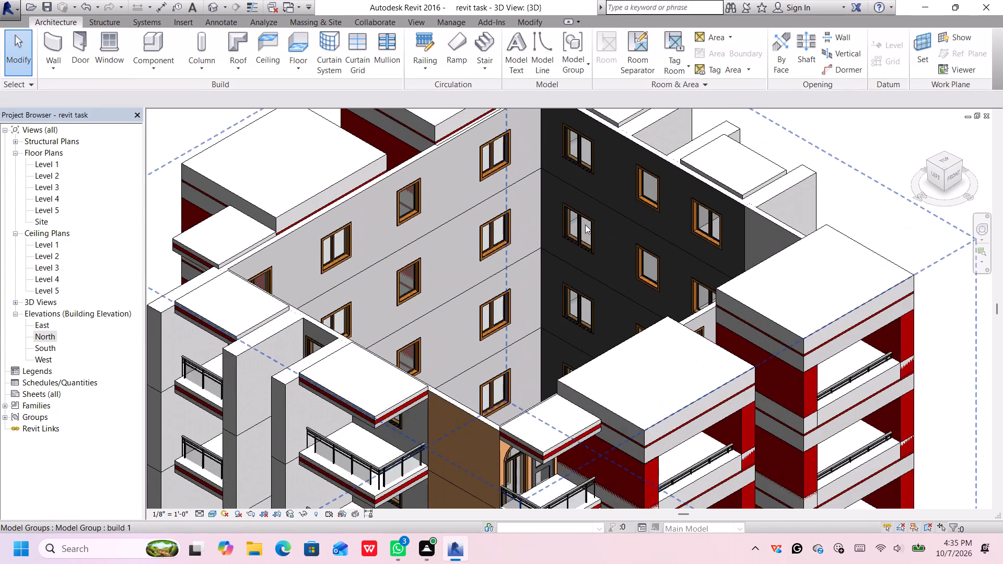
{"action": "middle_click_drag", "start_coordinate": [542, 322], "coordinate": [526, 222]}
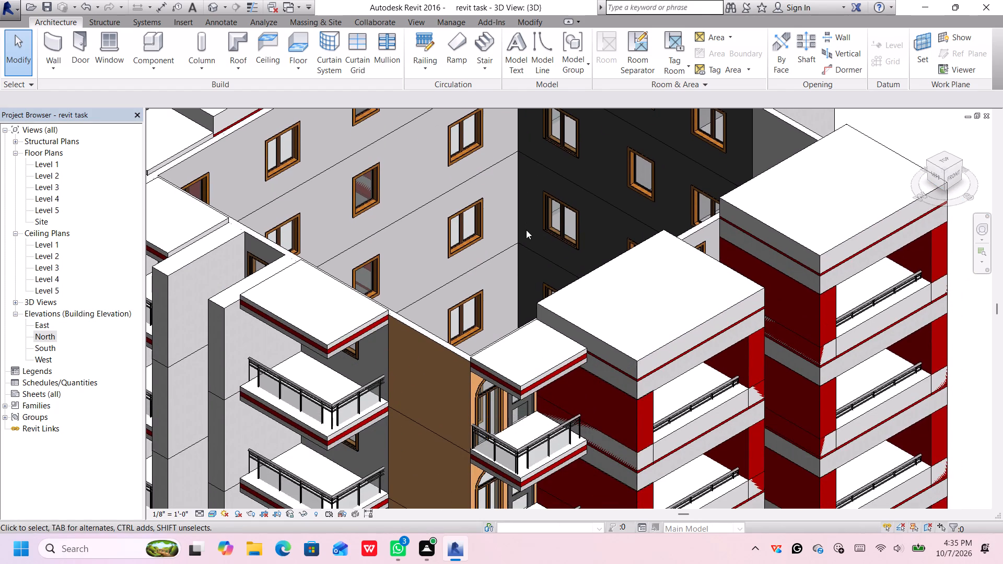
{"action": "scroll", "coordinate": [526, 230], "scroll_direction": "down", "scroll_amount": 5}
{"action": "scroll", "coordinate": [833, 245], "scroll_direction": "down", "scroll_amount": 2}
{"action": "middle_click_drag", "start_coordinate": [826, 255], "coordinate": [808, 232]}
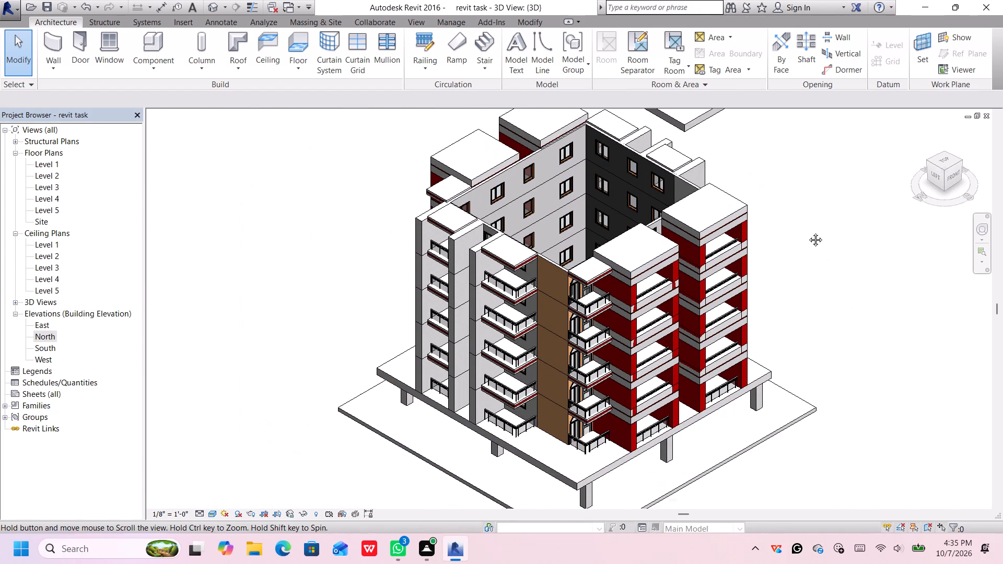
{"action": "middle_click_drag", "start_coordinate": [808, 232], "coordinate": [804, 224]}
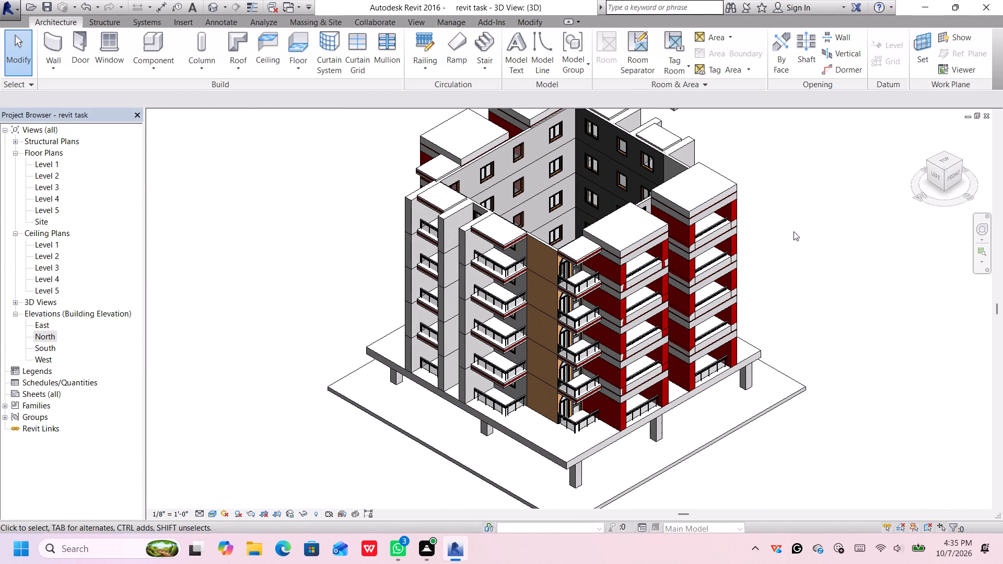
On the Level 1 ceiling plan, start a sketched ceiling and draw its rectangular boundary between opposite corners of the floor slab.
{"action": "double_click", "coordinate": [41, 245]}
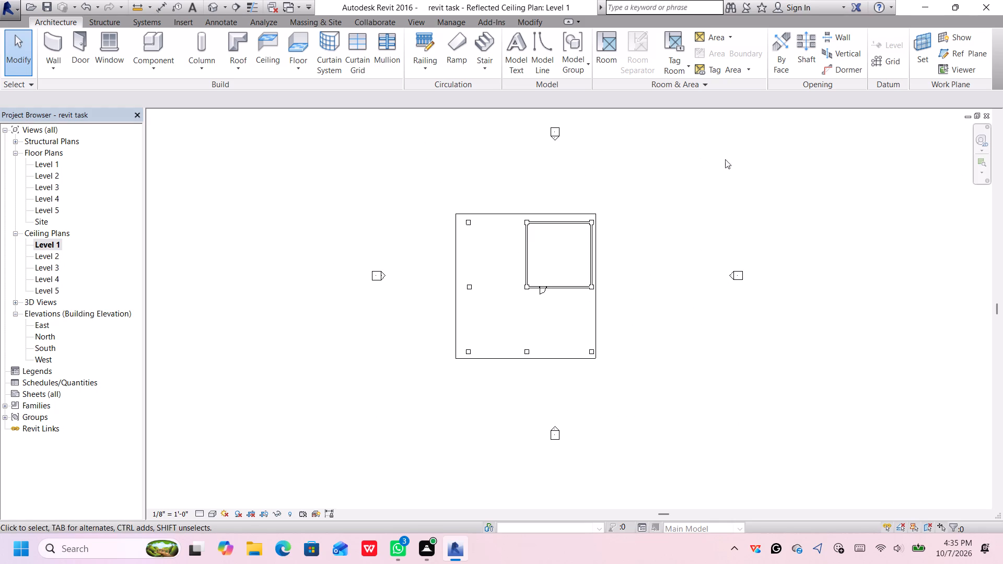
{"action": "left_click", "coordinate": [269, 45]}
{"action": "scroll", "coordinate": [462, 221], "scroll_direction": "down", "scroll_amount": 1}
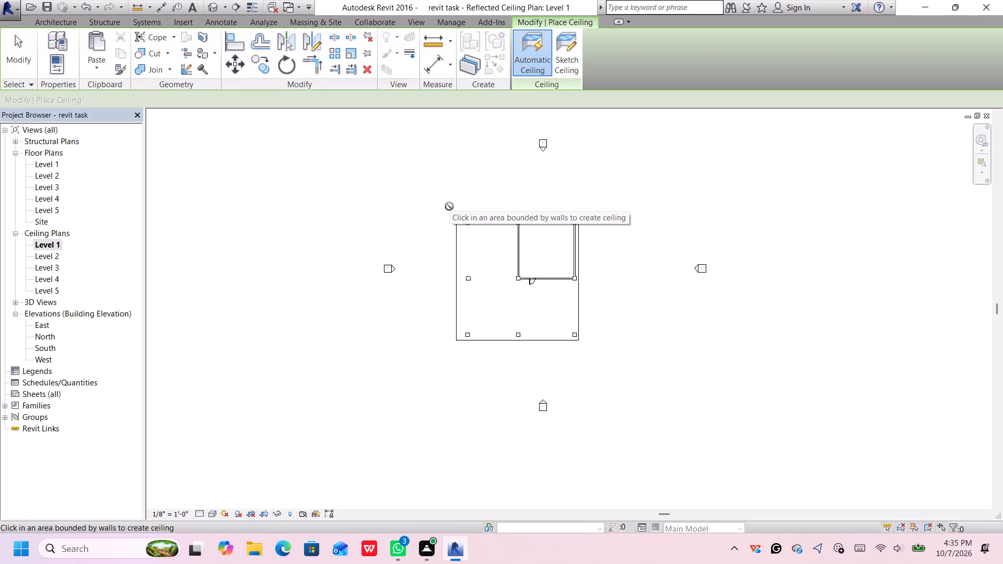
{"action": "scroll", "coordinate": [449, 206], "scroll_direction": "up", "scroll_amount": 1}
{"action": "left_click", "coordinate": [563, 48]}
{"action": "scroll", "coordinate": [464, 216], "scroll_direction": "up", "scroll_amount": 2}
{"action": "left_click", "coordinate": [634, 35]}
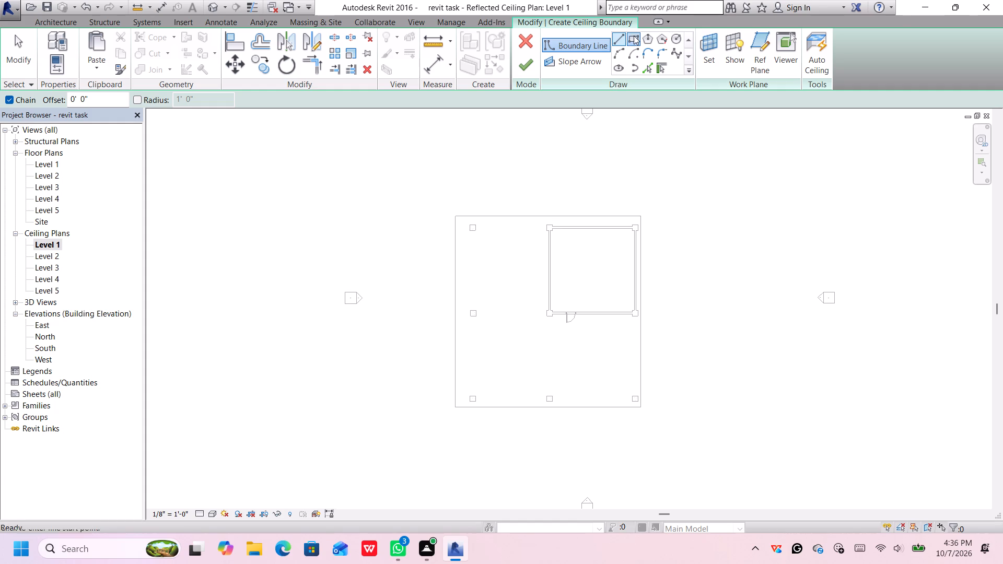
{"action": "scroll", "coordinate": [462, 213], "scroll_direction": "up", "scroll_amount": 2}
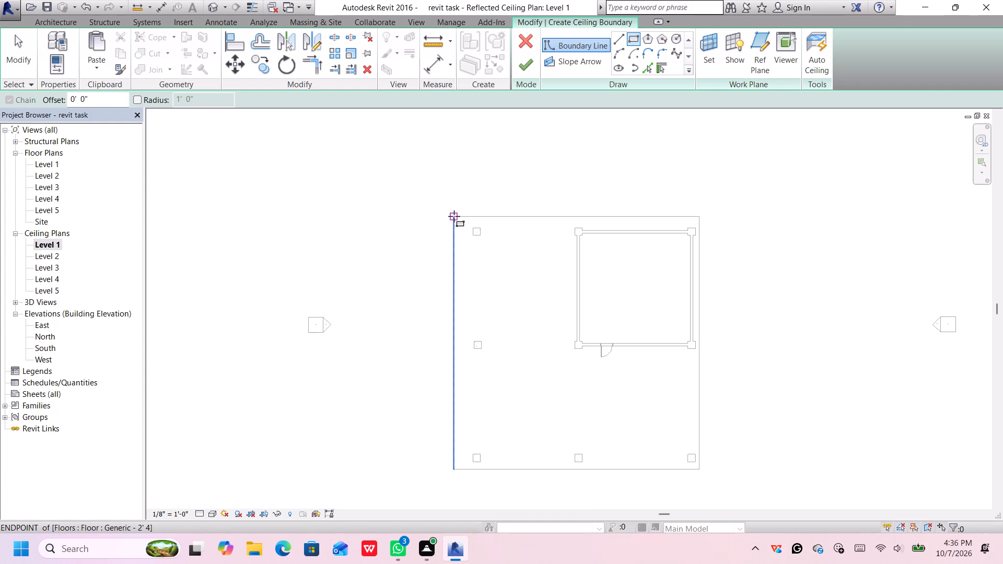
{"action": "scroll", "coordinate": [454, 216], "scroll_direction": "up", "scroll_amount": 3}
{"action": "left_click", "coordinate": [454, 216]}
{"action": "scroll", "coordinate": [528, 308], "scroll_direction": "down", "scroll_amount": 5}
{"action": "middle_click_drag", "start_coordinate": [535, 314], "coordinate": [473, 185]}
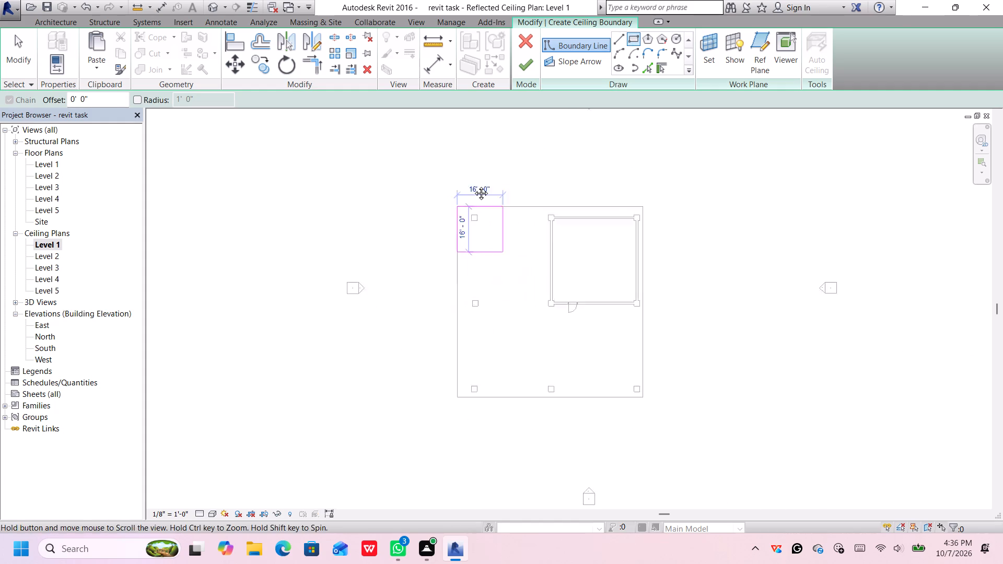
{"action": "middle_click_drag", "start_coordinate": [473, 185], "coordinate": [460, 140]}
{"action": "scroll", "coordinate": [607, 288], "scroll_direction": "up", "scroll_amount": 1}
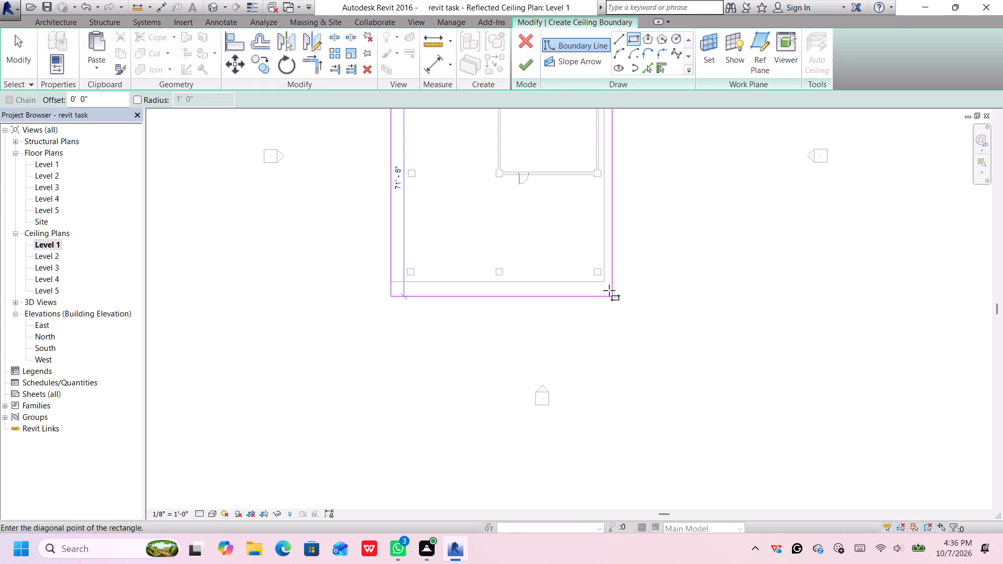
{"action": "left_click", "coordinate": [605, 287]}
{"action": "scroll", "coordinate": [496, 321], "scroll_direction": "down", "scroll_amount": 5}
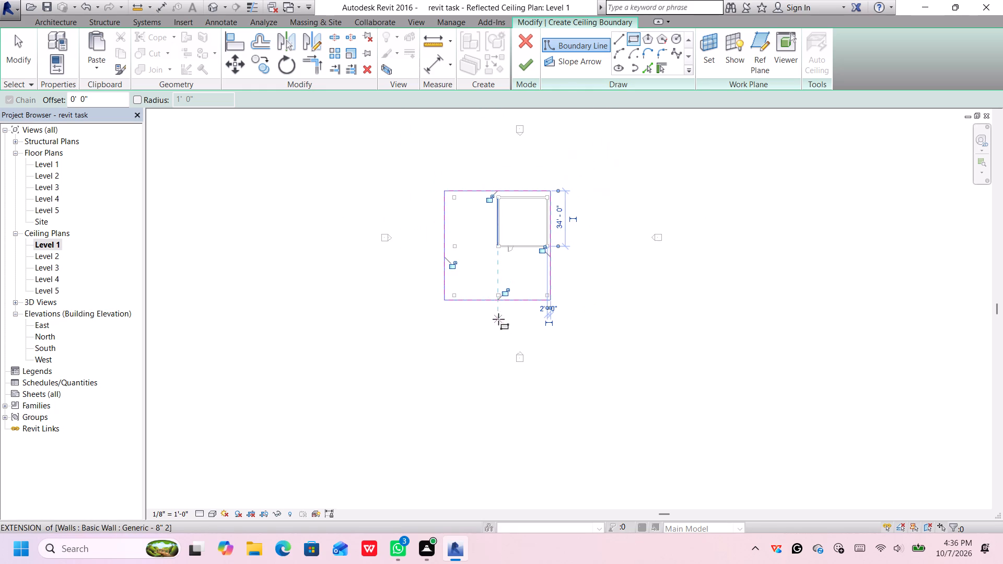
With the Level 2 ceiling plan open, undo the rectangular boundary drawn over the floor slab and abandon the ceiling sketch.
{"action": "double_click", "coordinate": [49, 253]}
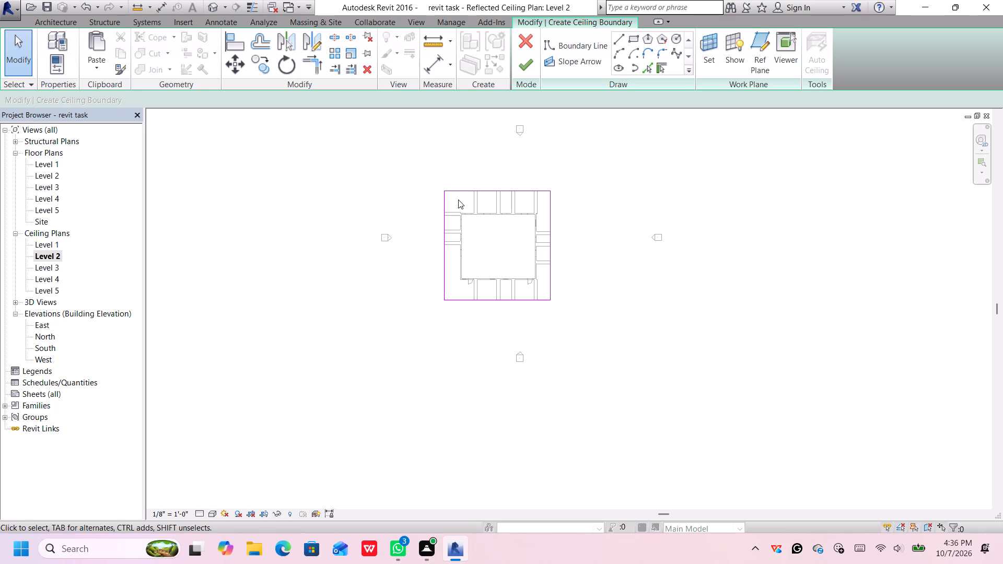
{"action": "scroll", "coordinate": [458, 199], "scroll_direction": "up", "scroll_amount": 1}
{"action": "scroll", "coordinate": [458, 198], "scroll_direction": "down", "scroll_amount": 1}
{"action": "scroll", "coordinate": [457, 198], "scroll_direction": "up", "scroll_amount": 1}
{"action": "middle_click_drag", "start_coordinate": [456, 196], "coordinate": [363, 209]}
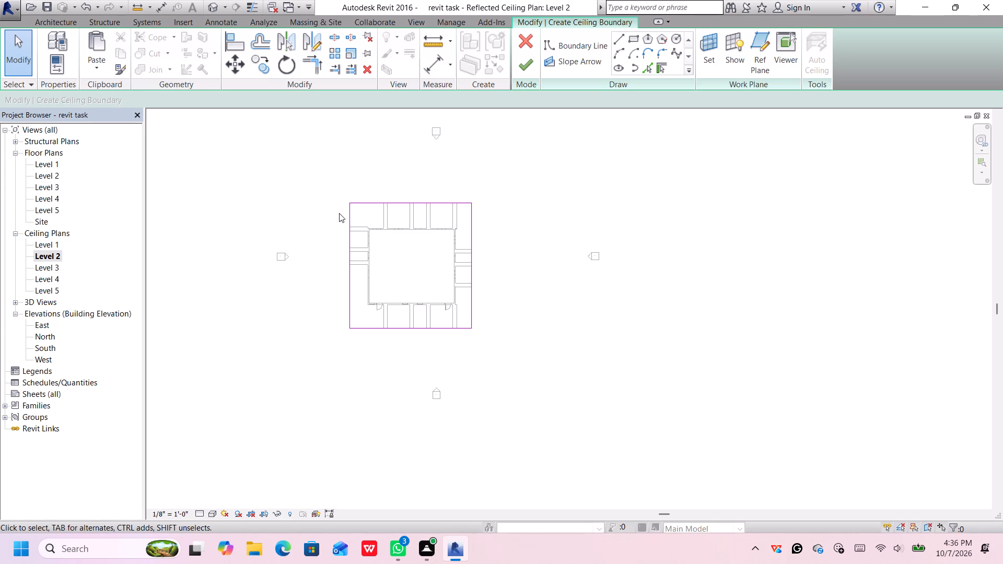
{"action": "middle_click_drag", "start_coordinate": [339, 216], "coordinate": [355, 218]}
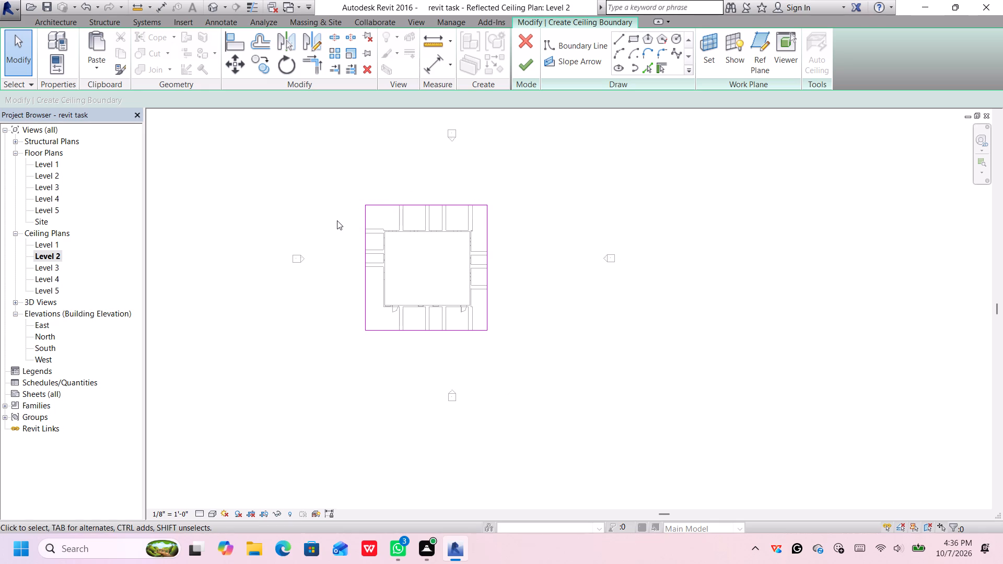
{"action": "key", "text": "ctrl+z"}
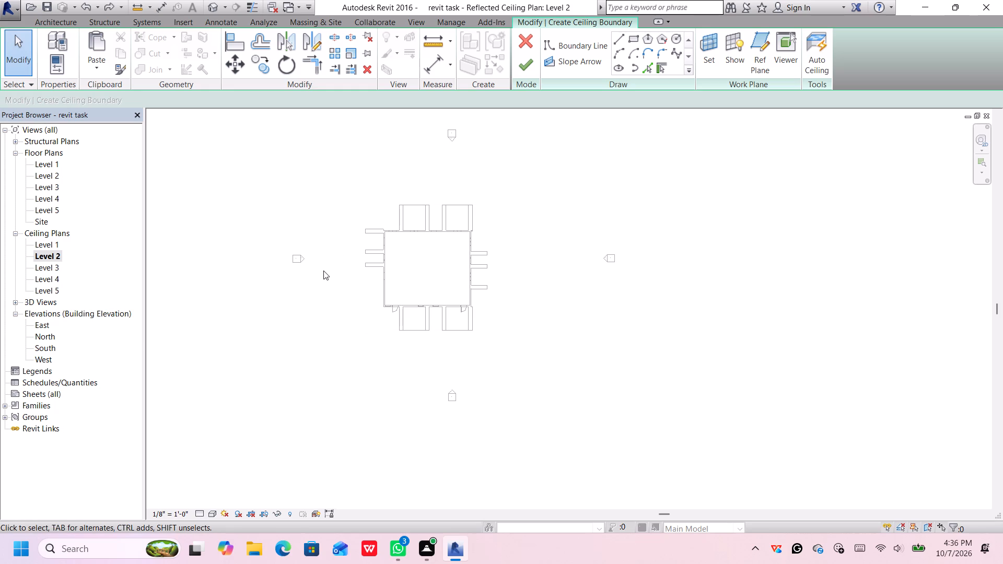
{"action": "left_click", "coordinate": [525, 41]}
{"action": "left_click", "coordinate": [534, 283]}
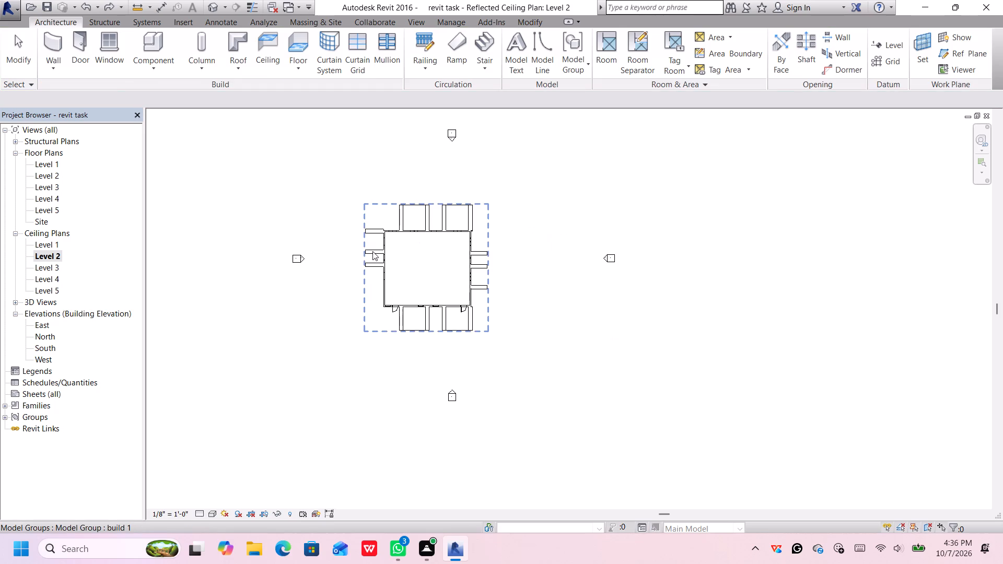
Compare the Level 1 and Level 2 ceiling plans and start a sketched ceiling on Level 2.
{"action": "scroll", "coordinate": [390, 238], "scroll_direction": "up", "scroll_amount": 4}
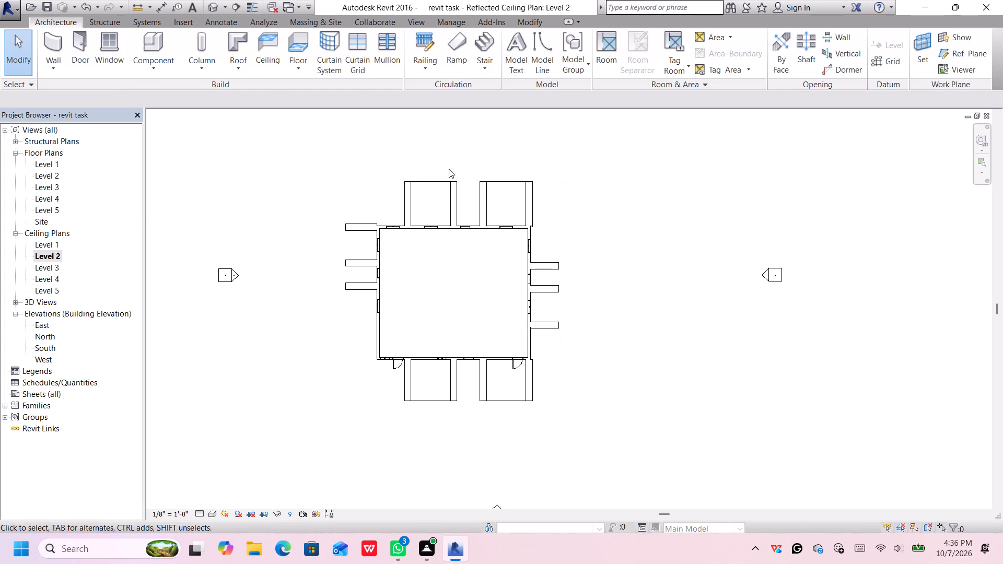
{"action": "left_click", "coordinate": [49, 240]}
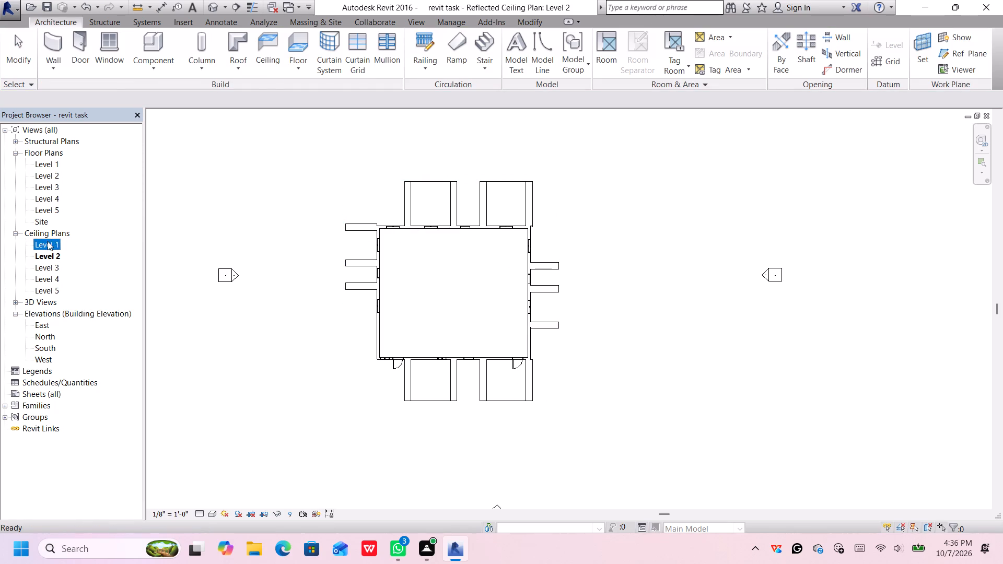
{"action": "left_click", "coordinate": [37, 252]}
{"action": "left_click", "coordinate": [33, 258]}
{"action": "double_click", "coordinate": [52, 245]}
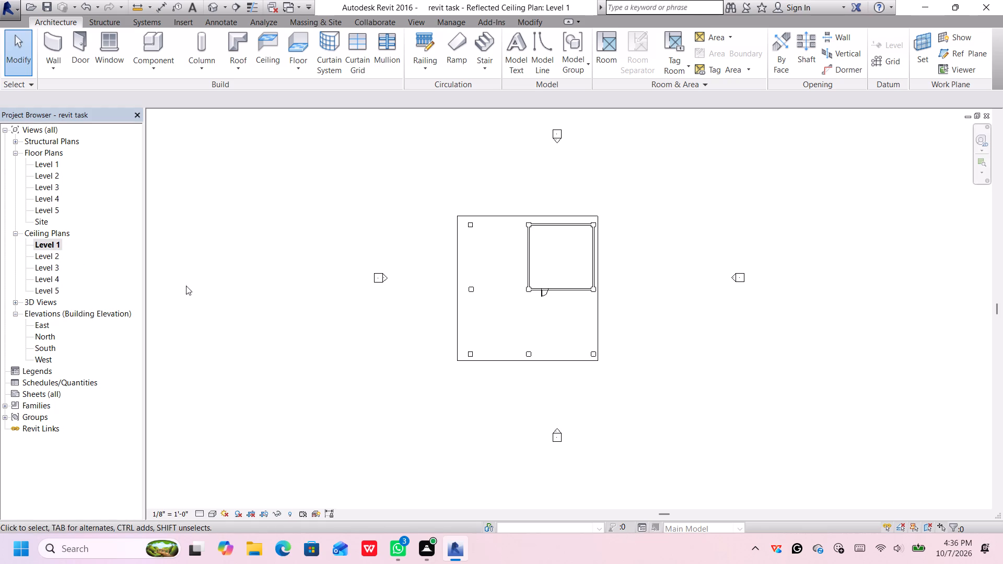
{"action": "double_click", "coordinate": [54, 256]}
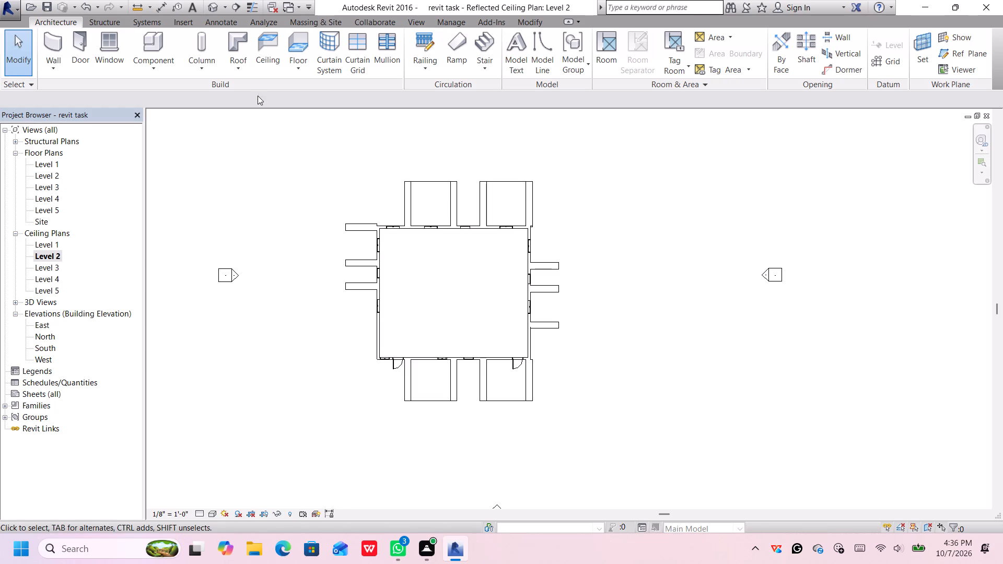
{"action": "left_click", "coordinate": [265, 57]}
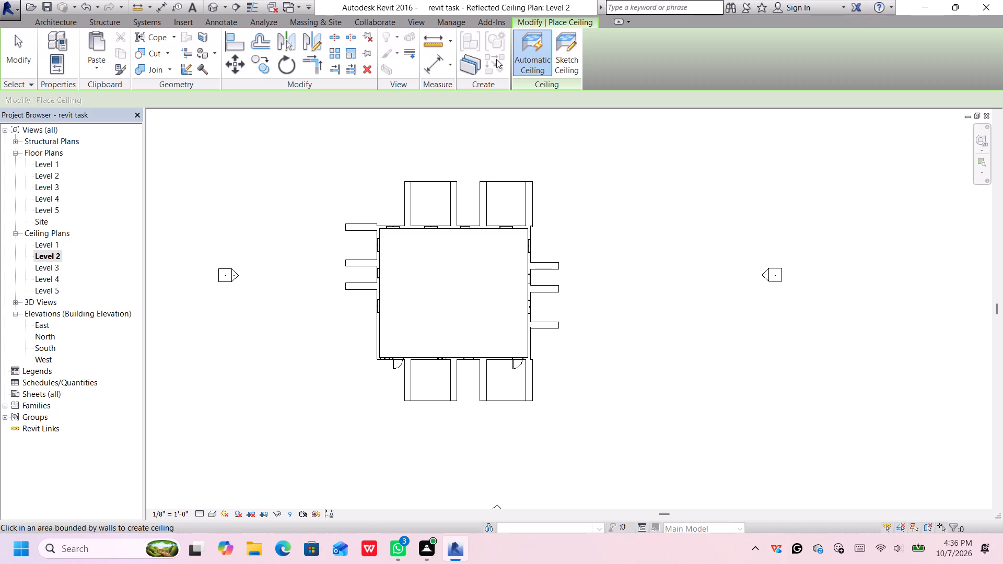
{"action": "left_click", "coordinate": [564, 46]}
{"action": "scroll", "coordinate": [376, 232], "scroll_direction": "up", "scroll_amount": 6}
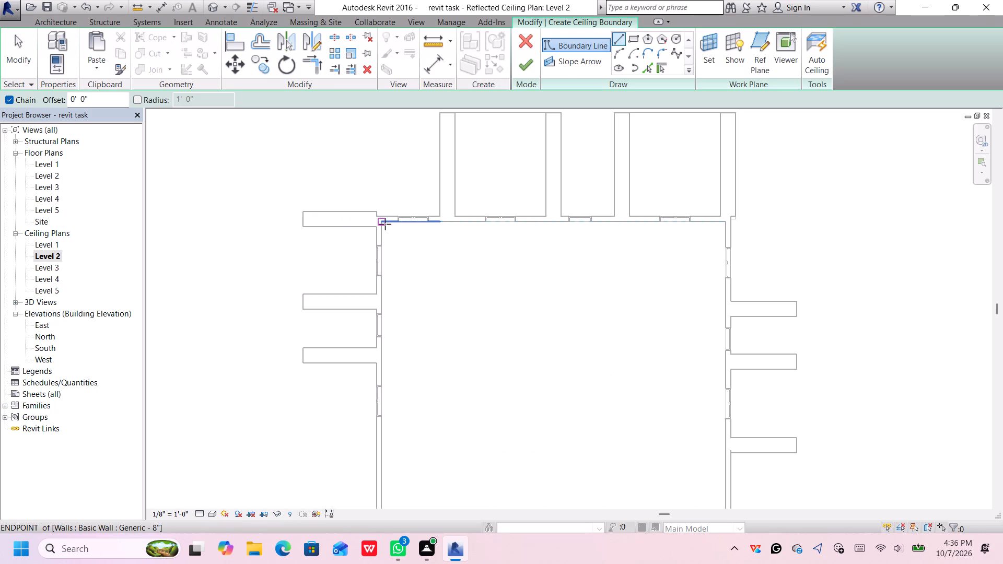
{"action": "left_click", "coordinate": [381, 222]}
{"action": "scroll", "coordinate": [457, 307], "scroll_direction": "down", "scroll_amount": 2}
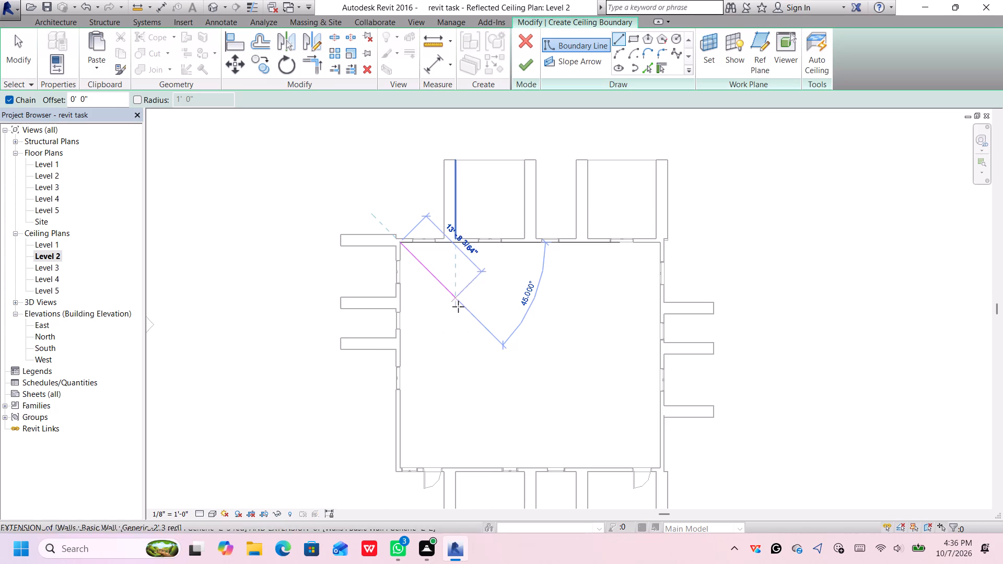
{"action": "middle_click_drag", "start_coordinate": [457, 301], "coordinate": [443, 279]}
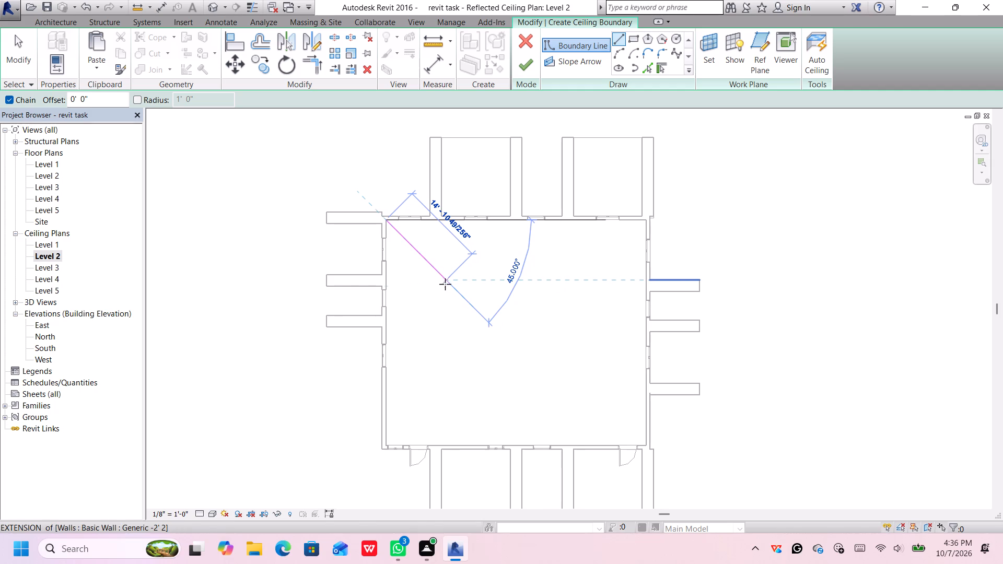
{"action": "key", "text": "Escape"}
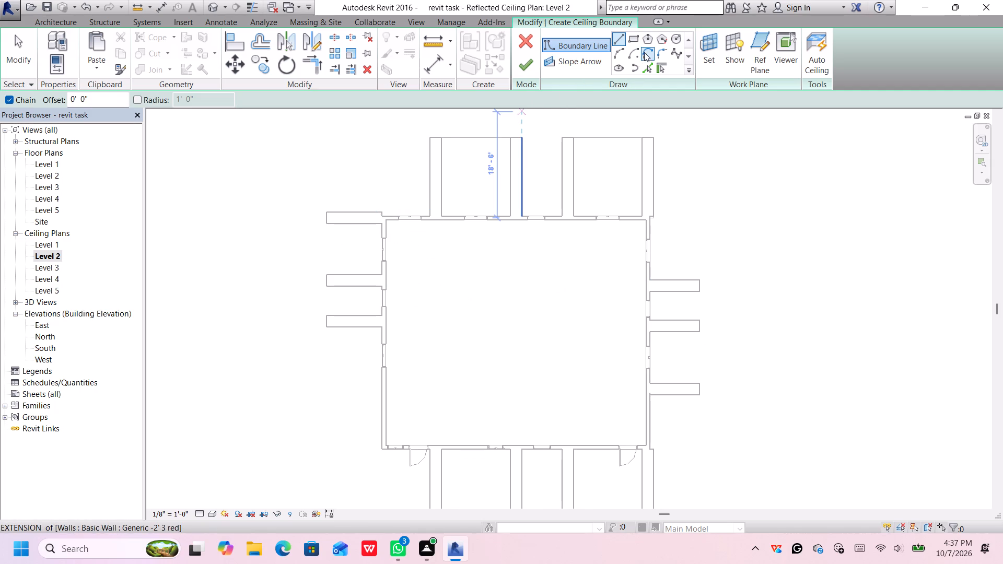
Draw a rectangular ceiling boundary on Level 2 between opposite inner corners of the outer walls, with sides 39'-4" long in plan height.
{"action": "left_click", "coordinate": [634, 41]}
{"action": "scroll", "coordinate": [378, 229], "scroll_direction": "up", "scroll_amount": 2}
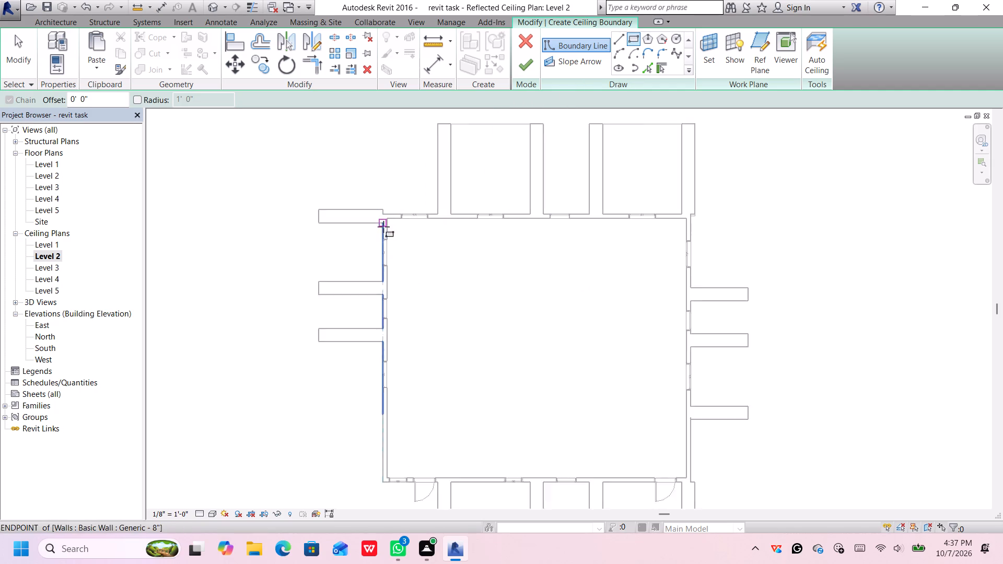
{"action": "scroll", "coordinate": [383, 227], "scroll_direction": "up", "scroll_amount": 2}
{"action": "left_click", "coordinate": [389, 216]}
{"action": "scroll", "coordinate": [462, 287], "scroll_direction": "down", "scroll_amount": 5}
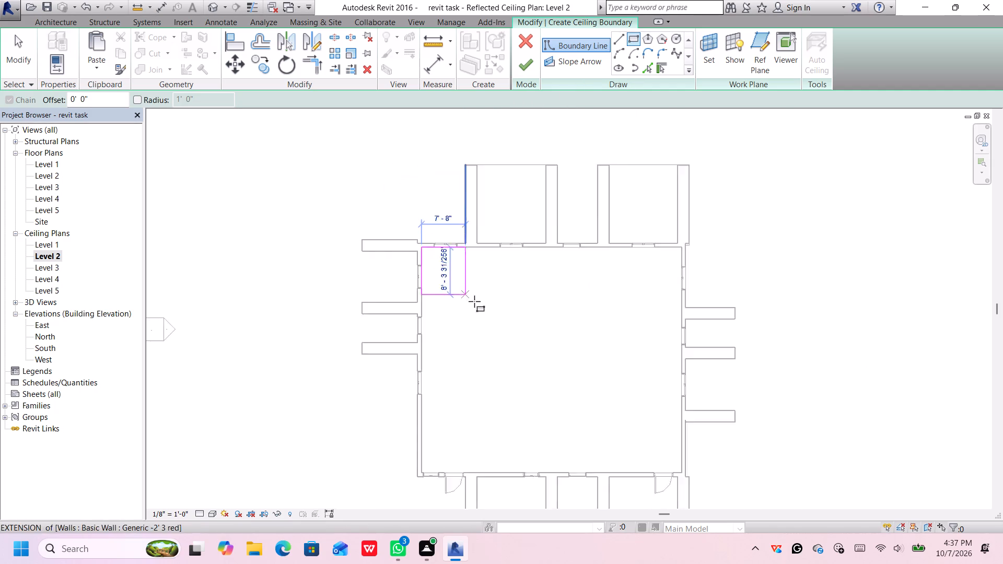
{"action": "middle_click_drag", "start_coordinate": [473, 300], "coordinate": [392, 171]}
{"action": "scroll", "coordinate": [577, 310], "scroll_direction": "up", "scroll_amount": 3}
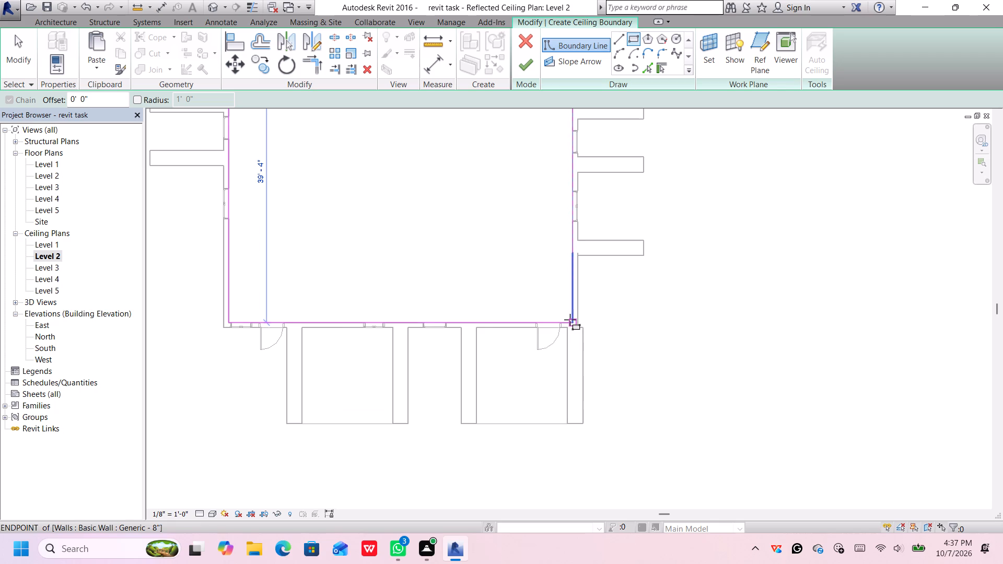
{"action": "left_click", "coordinate": [572, 322]}
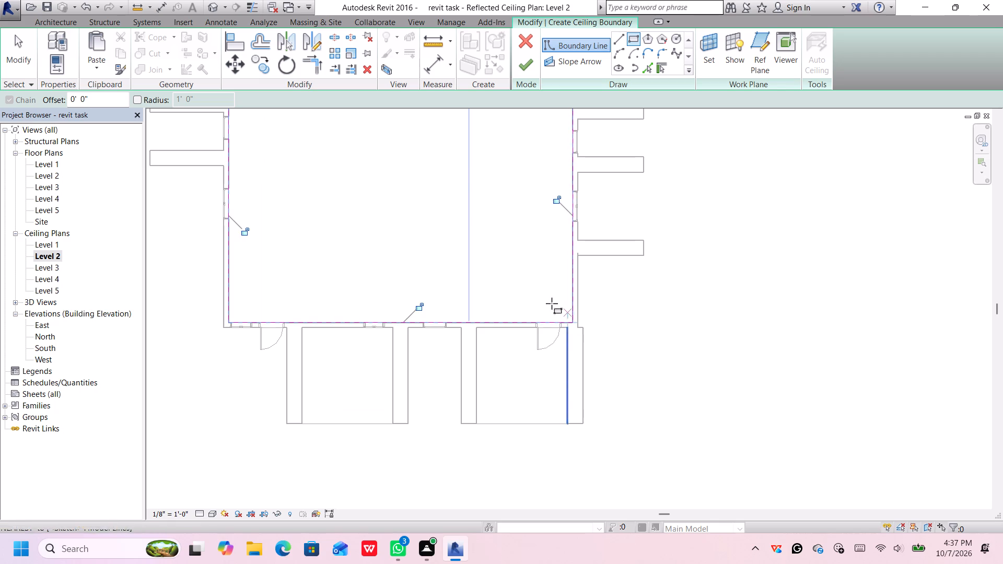
{"action": "scroll", "coordinate": [492, 217], "scroll_direction": "down", "scroll_amount": 4}
{"action": "middle_click_drag", "start_coordinate": [491, 220], "coordinate": [482, 299]}
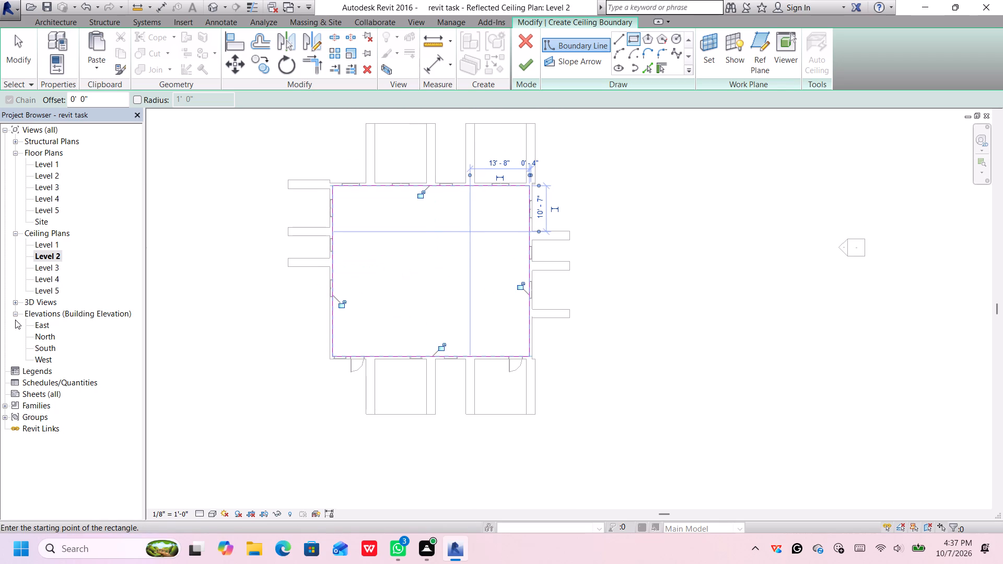
On the Level 3 ceiling plan, draw another rectangular ceiling boundary between opposite inner corners of the outer walls.
{"action": "left_click", "coordinate": [46, 267]}
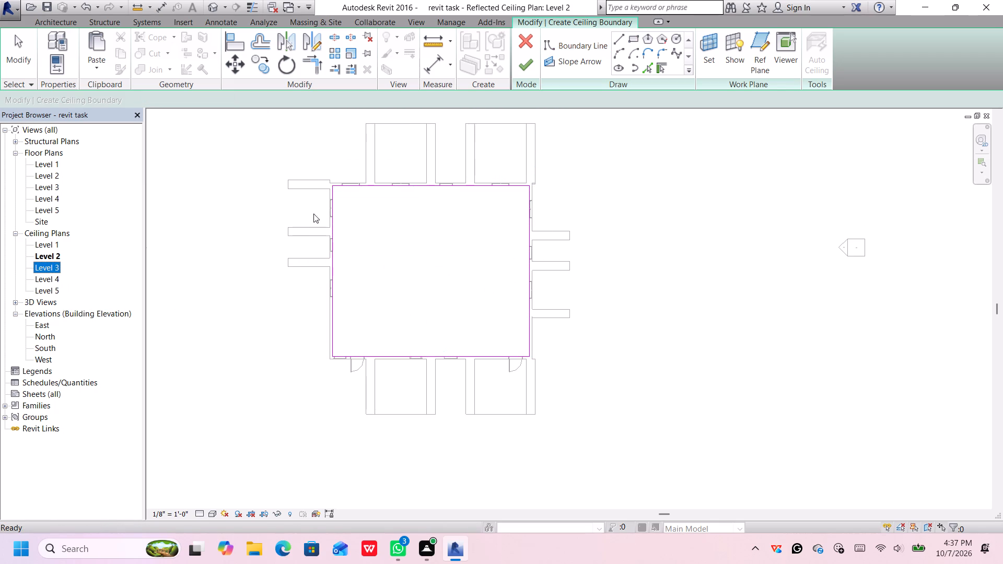
{"action": "left_click", "coordinate": [47, 271]}
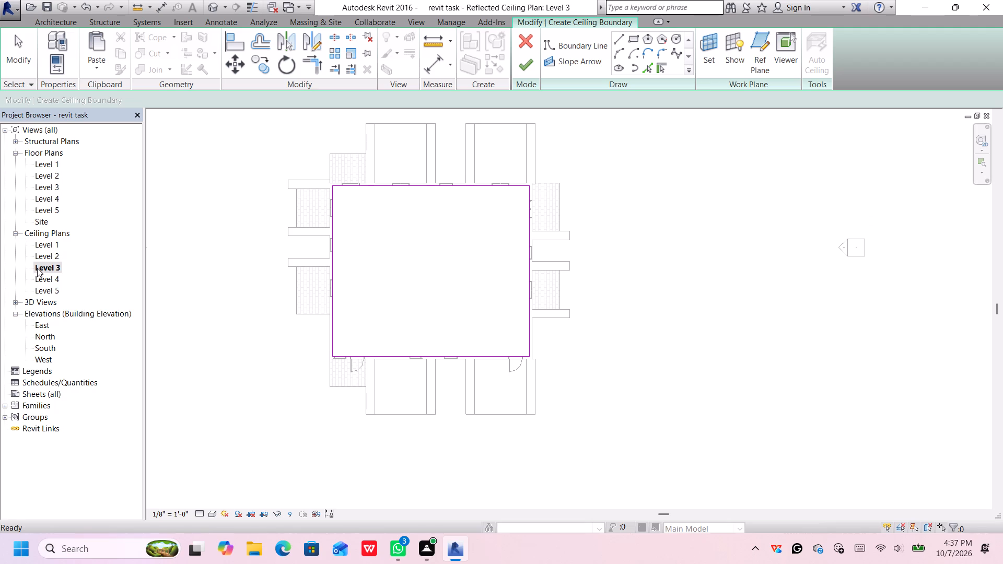
{"action": "double_click", "coordinate": [37, 267]}
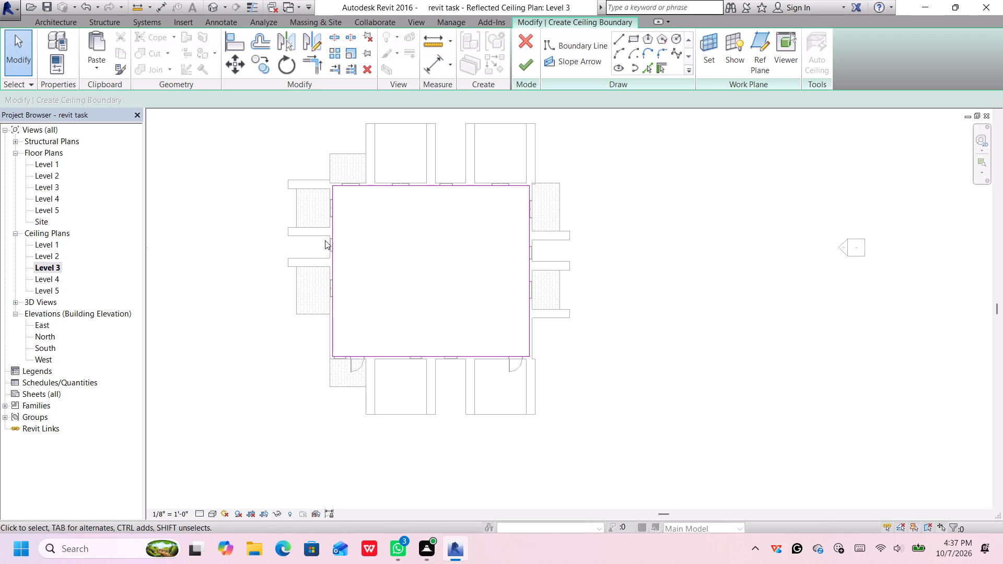
{"action": "scroll", "coordinate": [344, 201], "scroll_direction": "up", "scroll_amount": 4}
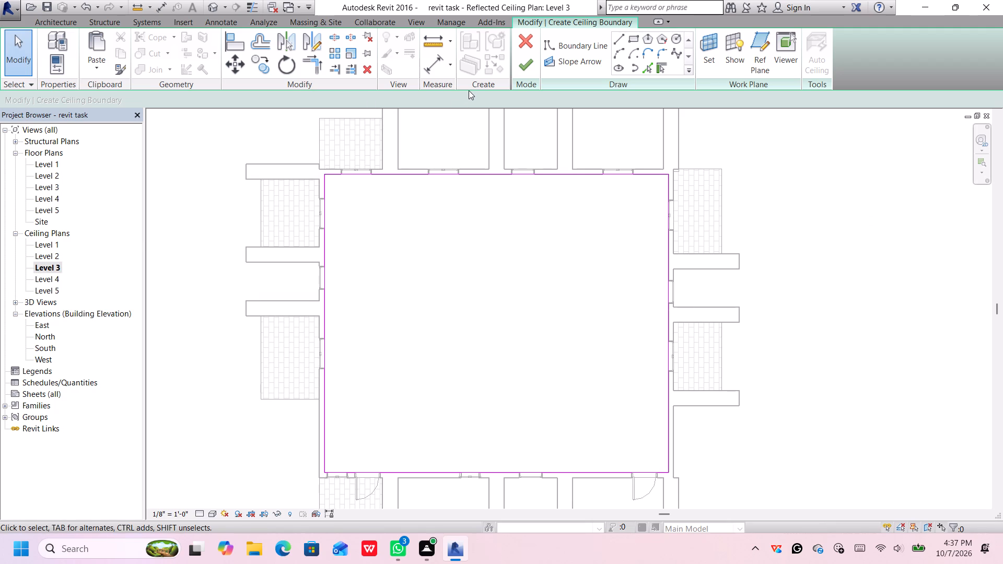
{"action": "left_click", "coordinate": [632, 35]}
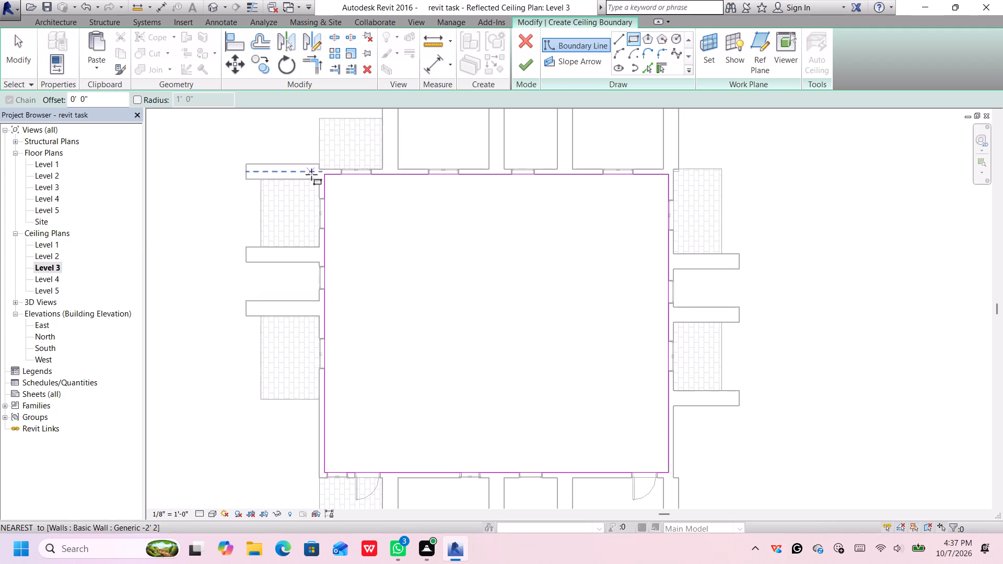
{"action": "scroll", "coordinate": [318, 180], "scroll_direction": "up", "scroll_amount": 2}
{"action": "left_click", "coordinate": [329, 175]}
{"action": "scroll", "coordinate": [472, 289], "scroll_direction": "down", "scroll_amount": 3}
{"action": "middle_click_drag", "start_coordinate": [485, 304], "coordinate": [457, 226]}
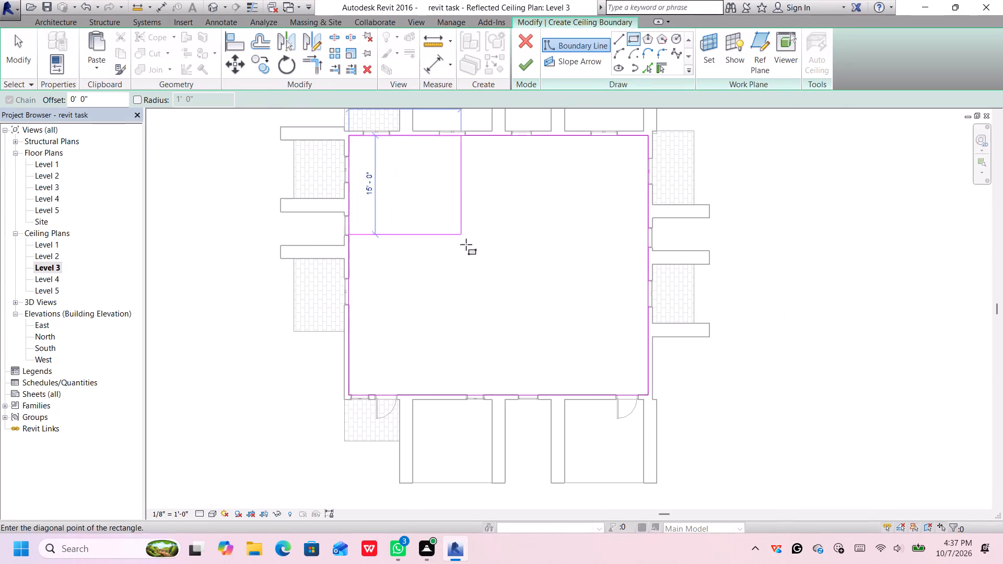
{"action": "left_click", "coordinate": [648, 395]}
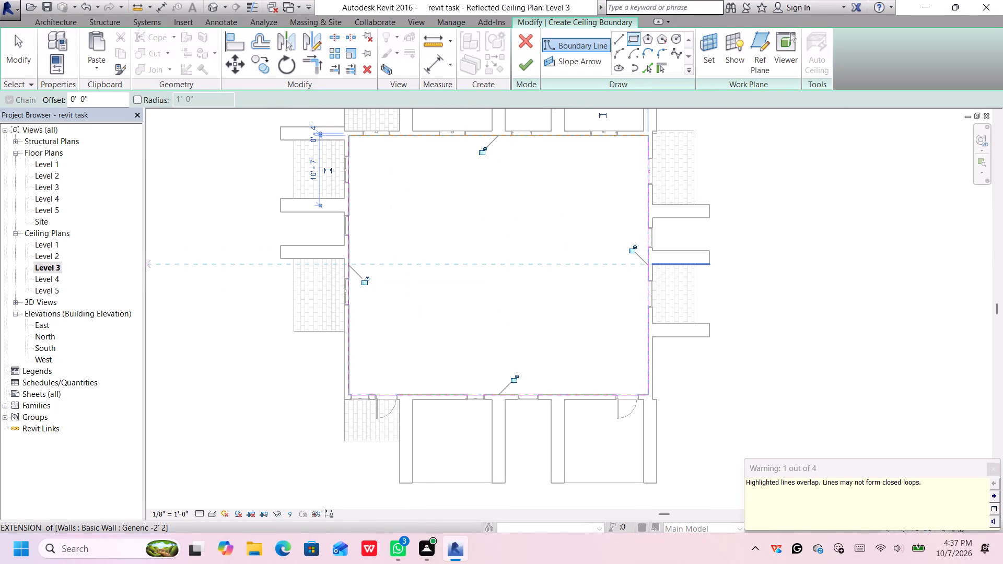
On the Level 4 ceiling plan, draw a rectangular boundary, 39'-4" in plan height, between opposite inner corners of the outer walls.
{"action": "double_click", "coordinate": [53, 278]}
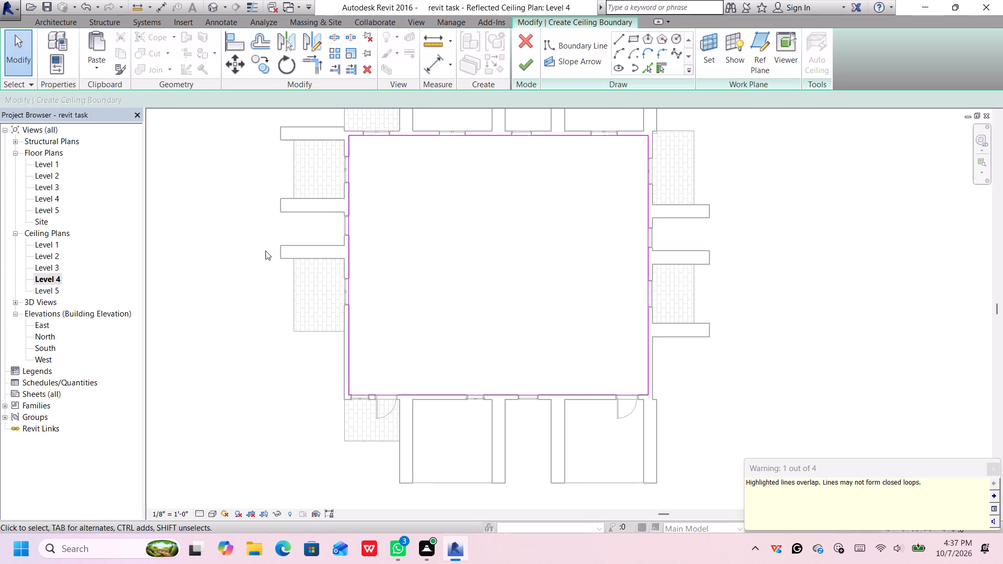
{"action": "left_click", "coordinate": [631, 31]}
{"action": "left_click", "coordinate": [636, 42]}
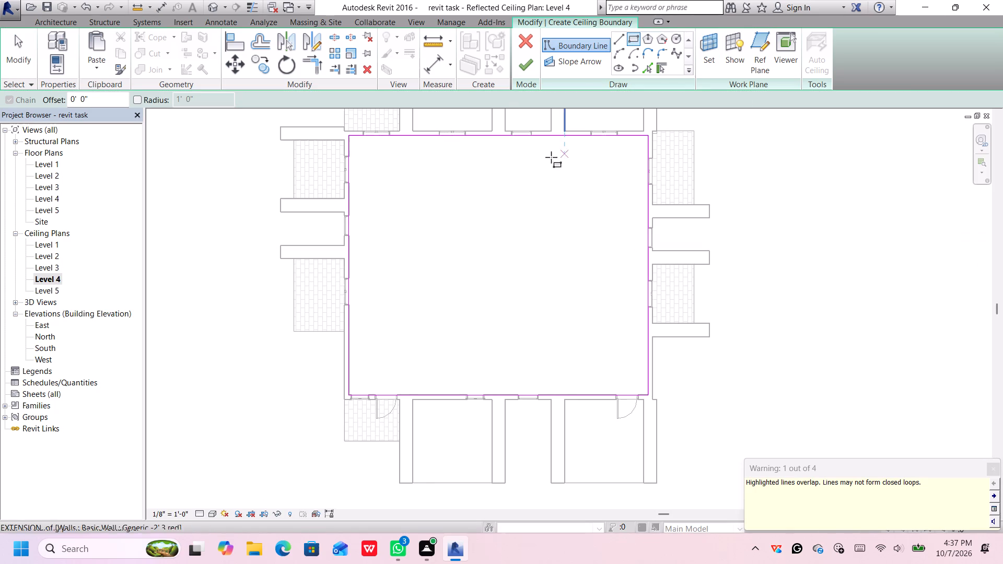
{"action": "scroll", "coordinate": [347, 135], "scroll_direction": "up", "scroll_amount": 1}
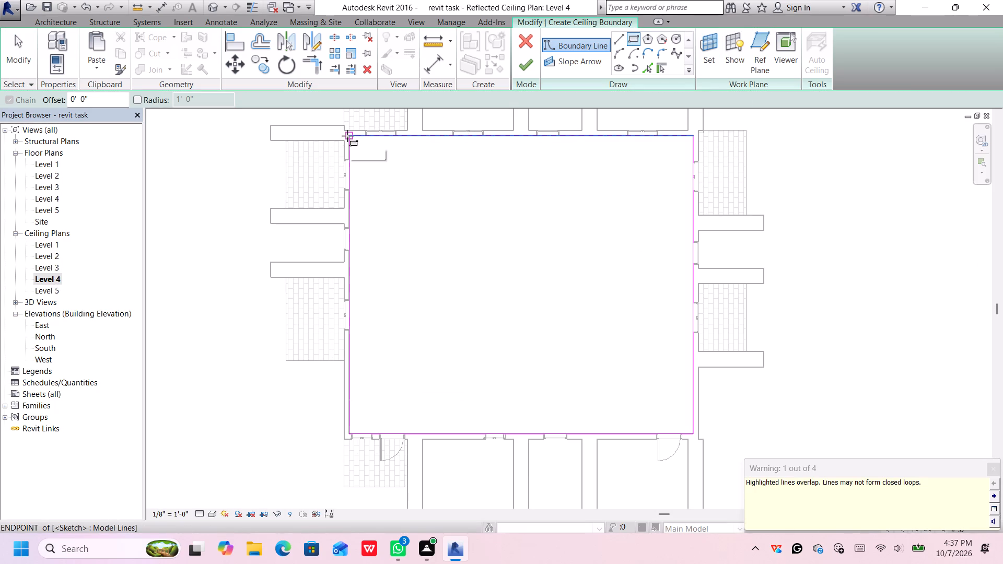
{"action": "left_click", "coordinate": [350, 135]}
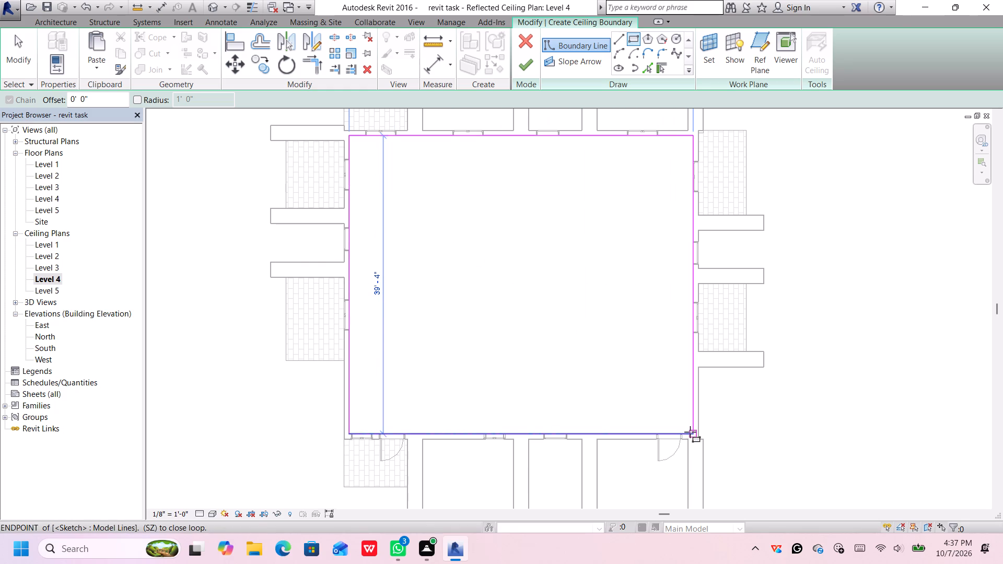
{"action": "left_click", "coordinate": [691, 431]}
{"action": "scroll", "coordinate": [435, 310], "scroll_direction": "up", "scroll_amount": 1}
{"action": "scroll", "coordinate": [435, 307], "scroll_direction": "down", "scroll_amount": 1}
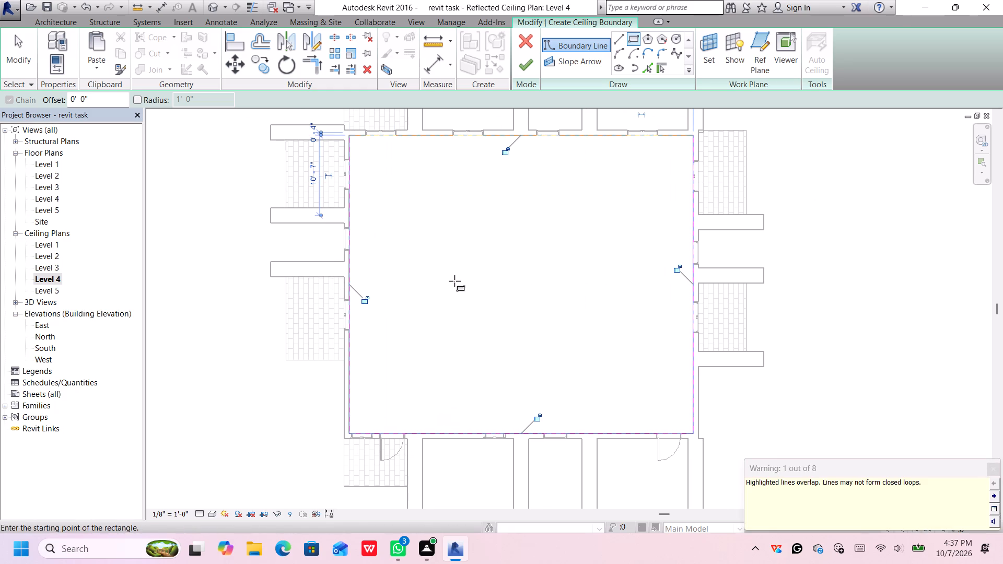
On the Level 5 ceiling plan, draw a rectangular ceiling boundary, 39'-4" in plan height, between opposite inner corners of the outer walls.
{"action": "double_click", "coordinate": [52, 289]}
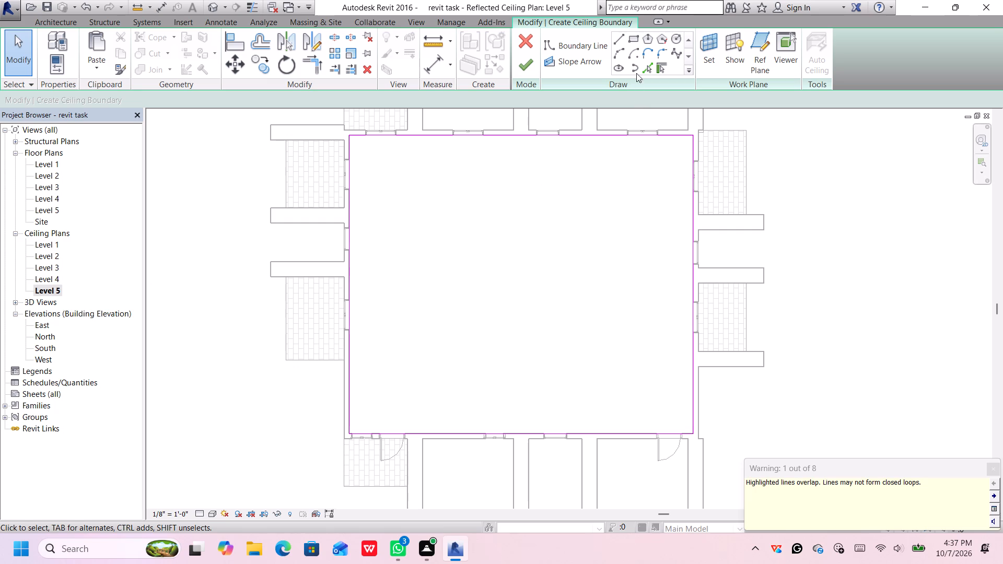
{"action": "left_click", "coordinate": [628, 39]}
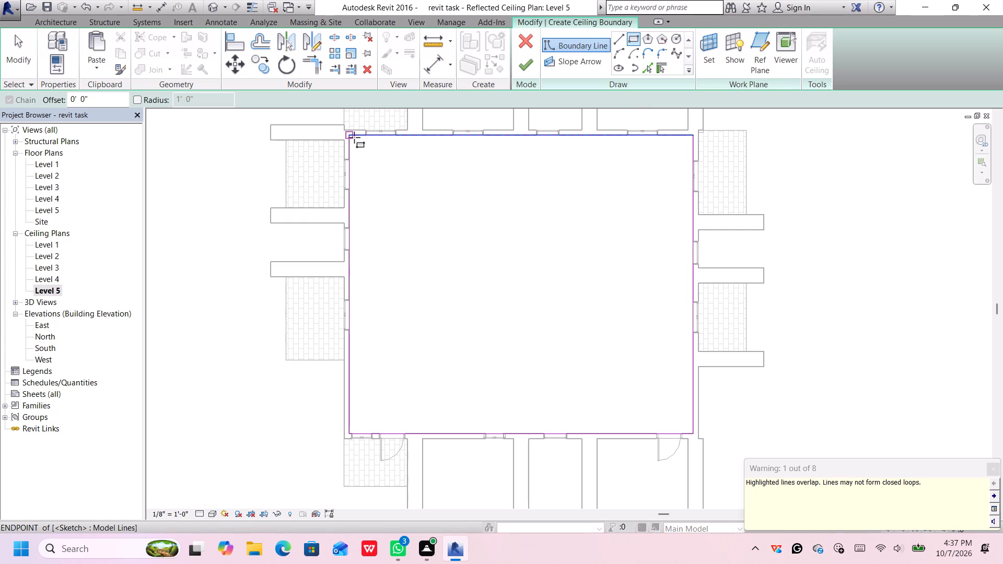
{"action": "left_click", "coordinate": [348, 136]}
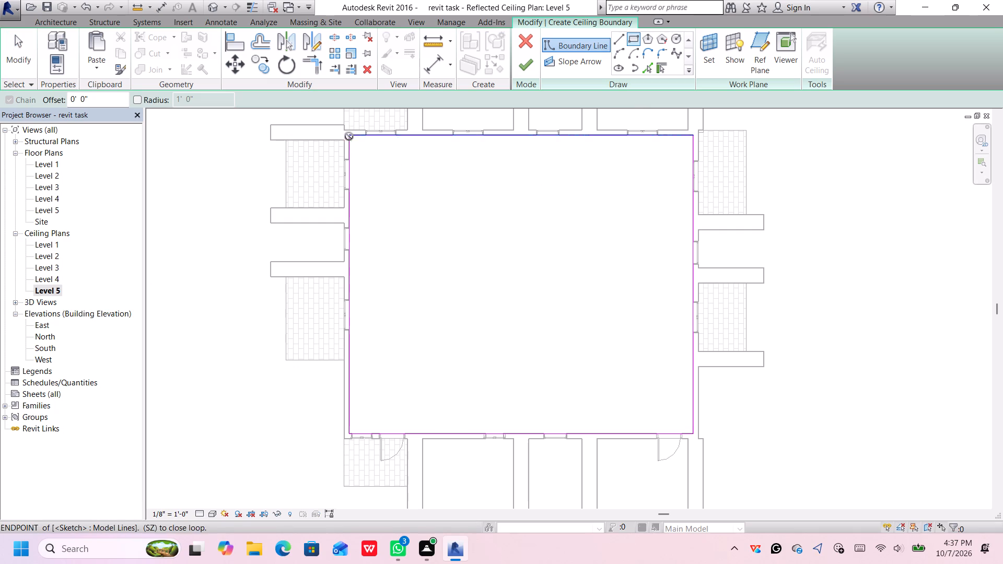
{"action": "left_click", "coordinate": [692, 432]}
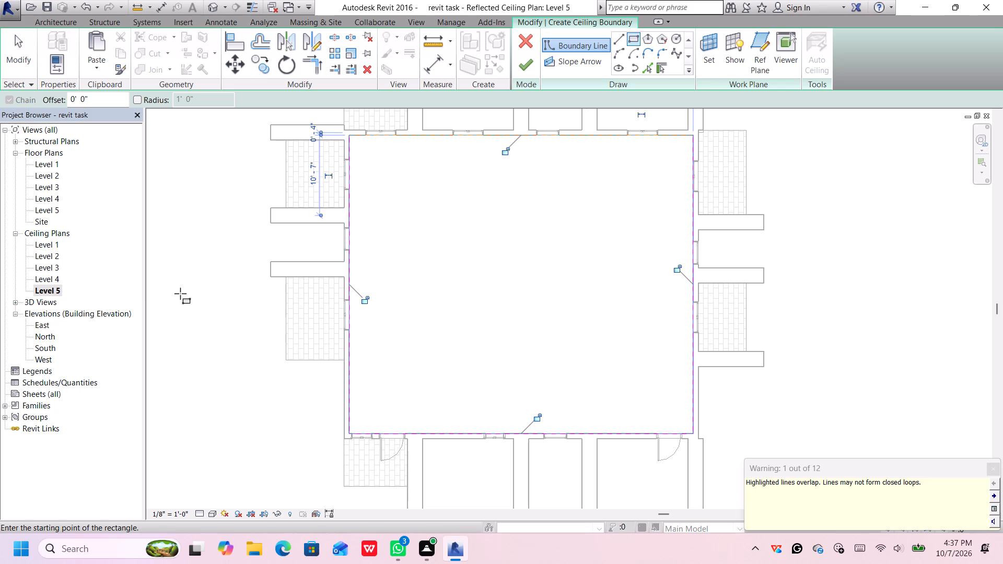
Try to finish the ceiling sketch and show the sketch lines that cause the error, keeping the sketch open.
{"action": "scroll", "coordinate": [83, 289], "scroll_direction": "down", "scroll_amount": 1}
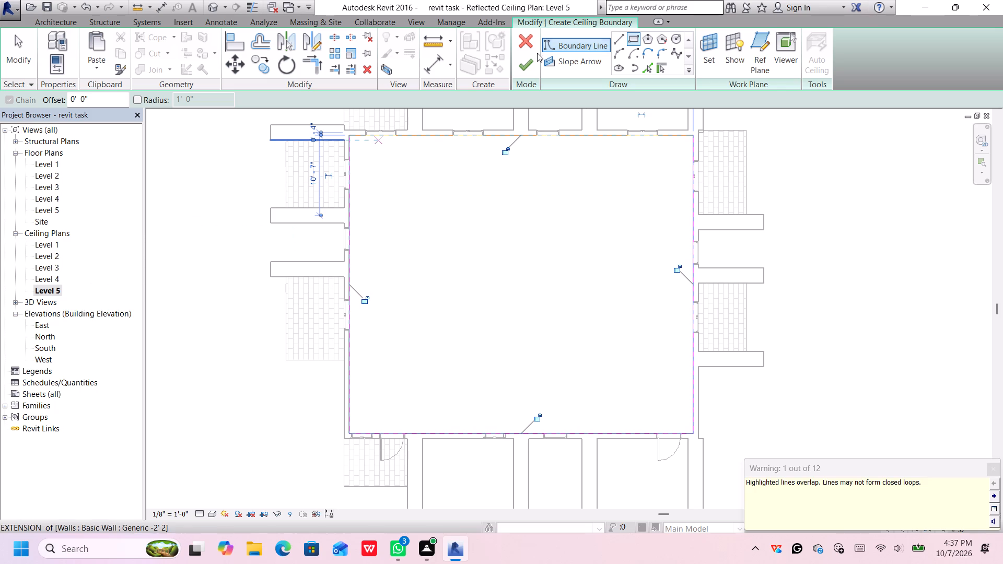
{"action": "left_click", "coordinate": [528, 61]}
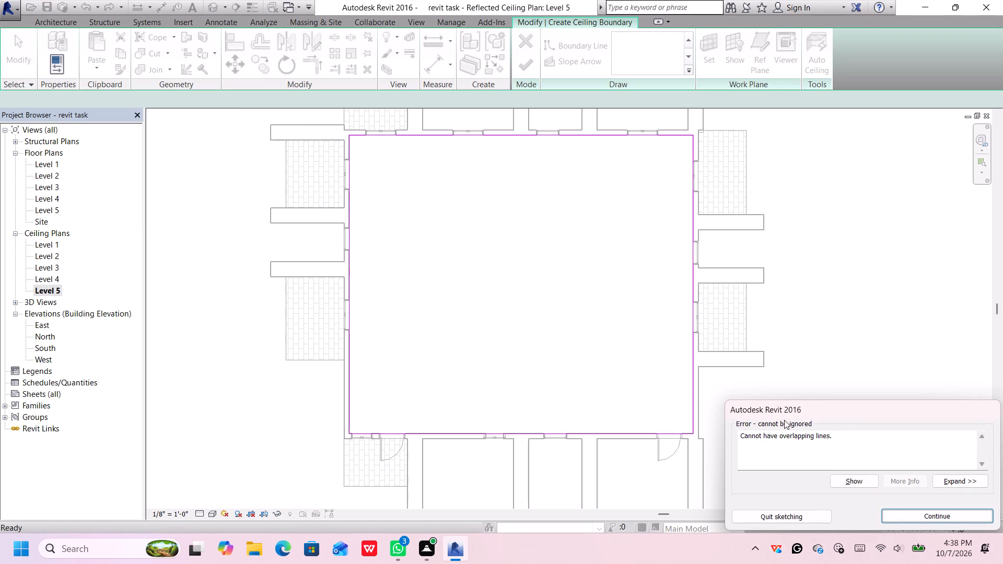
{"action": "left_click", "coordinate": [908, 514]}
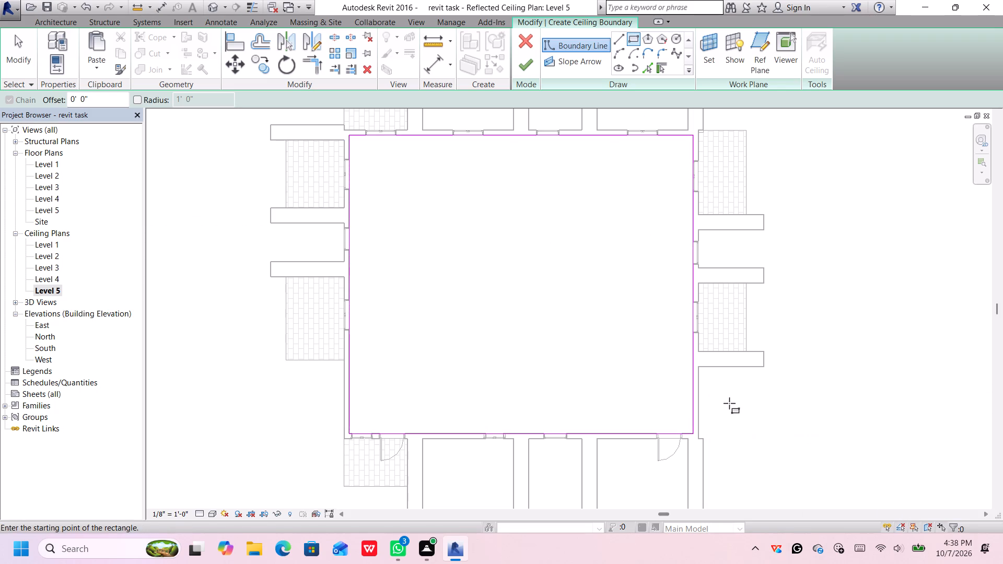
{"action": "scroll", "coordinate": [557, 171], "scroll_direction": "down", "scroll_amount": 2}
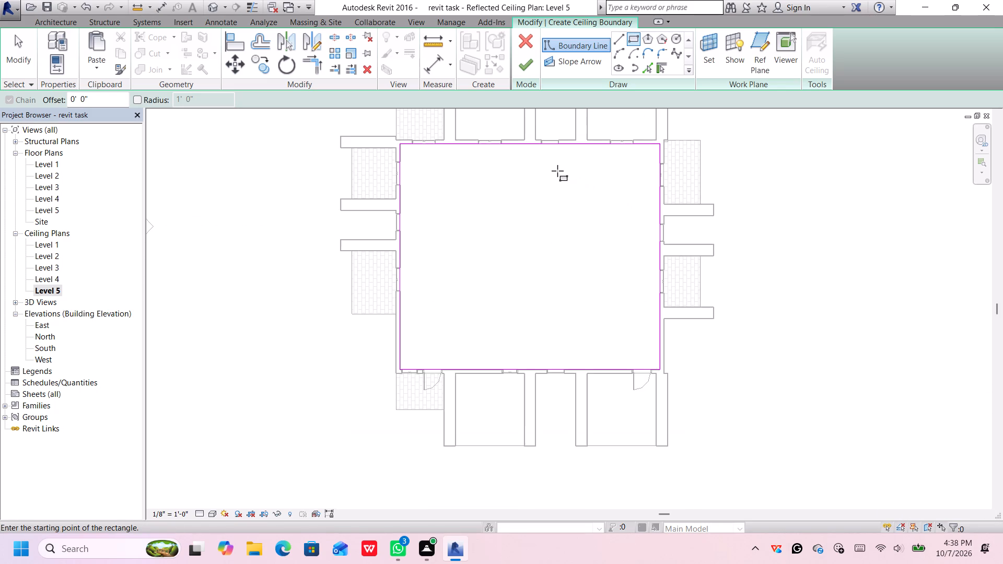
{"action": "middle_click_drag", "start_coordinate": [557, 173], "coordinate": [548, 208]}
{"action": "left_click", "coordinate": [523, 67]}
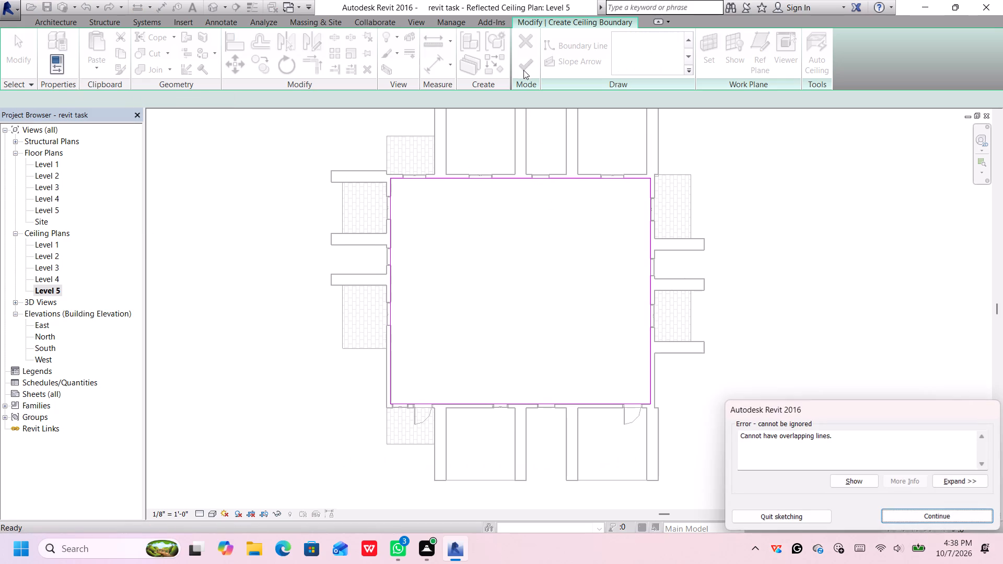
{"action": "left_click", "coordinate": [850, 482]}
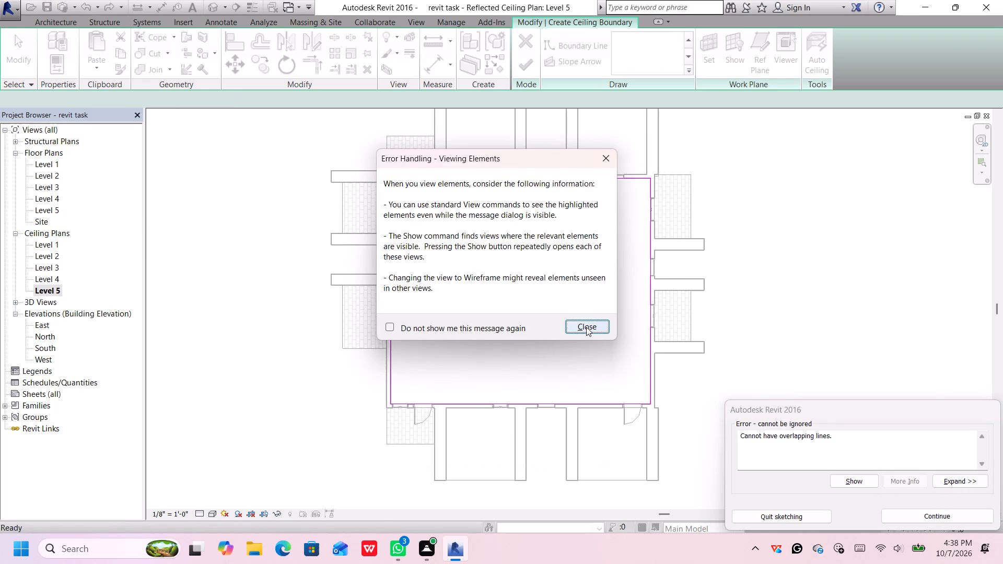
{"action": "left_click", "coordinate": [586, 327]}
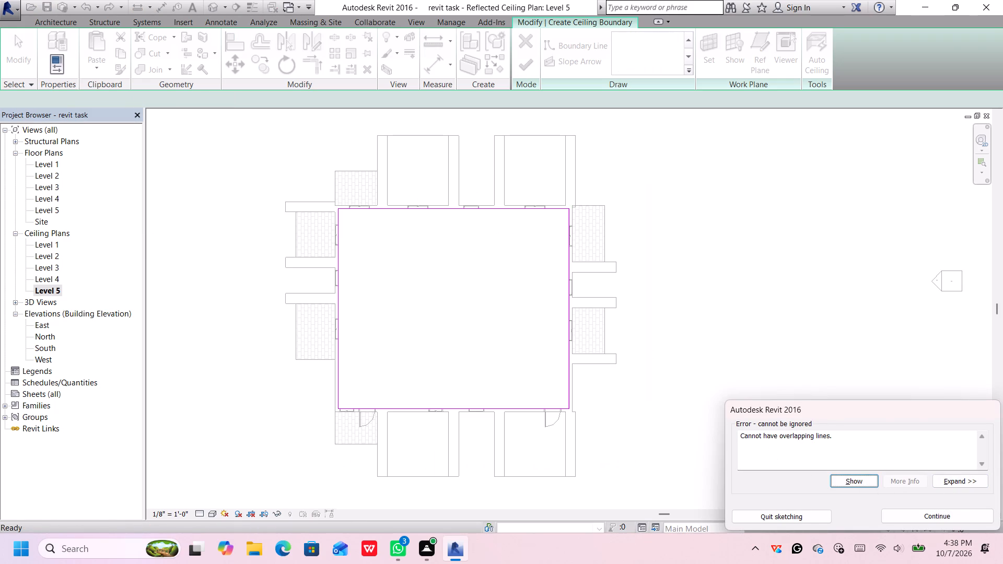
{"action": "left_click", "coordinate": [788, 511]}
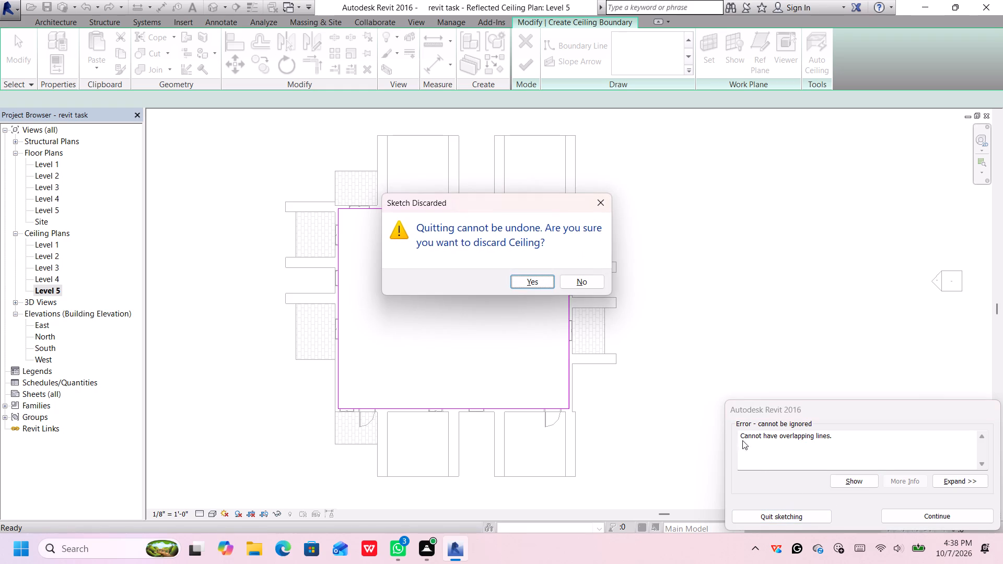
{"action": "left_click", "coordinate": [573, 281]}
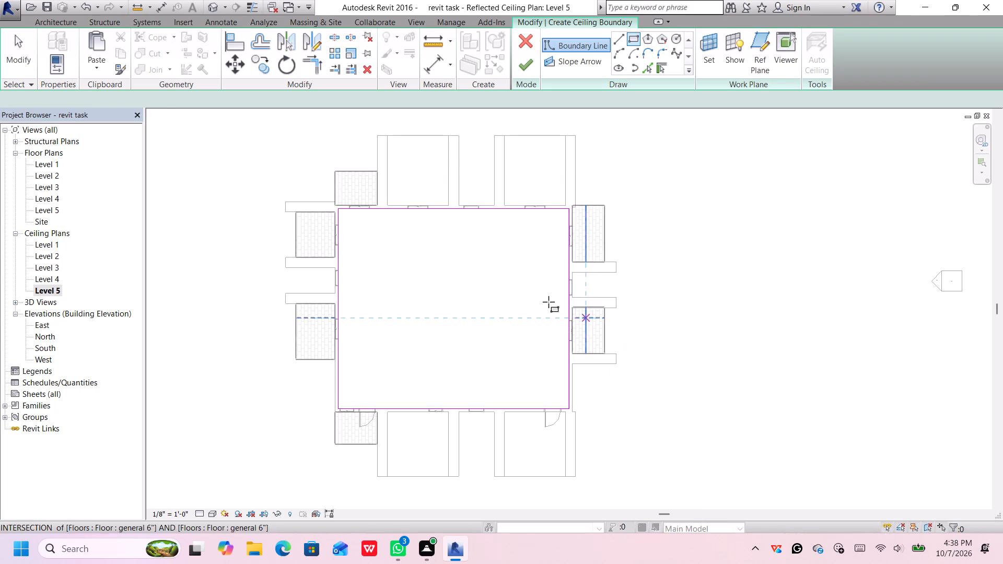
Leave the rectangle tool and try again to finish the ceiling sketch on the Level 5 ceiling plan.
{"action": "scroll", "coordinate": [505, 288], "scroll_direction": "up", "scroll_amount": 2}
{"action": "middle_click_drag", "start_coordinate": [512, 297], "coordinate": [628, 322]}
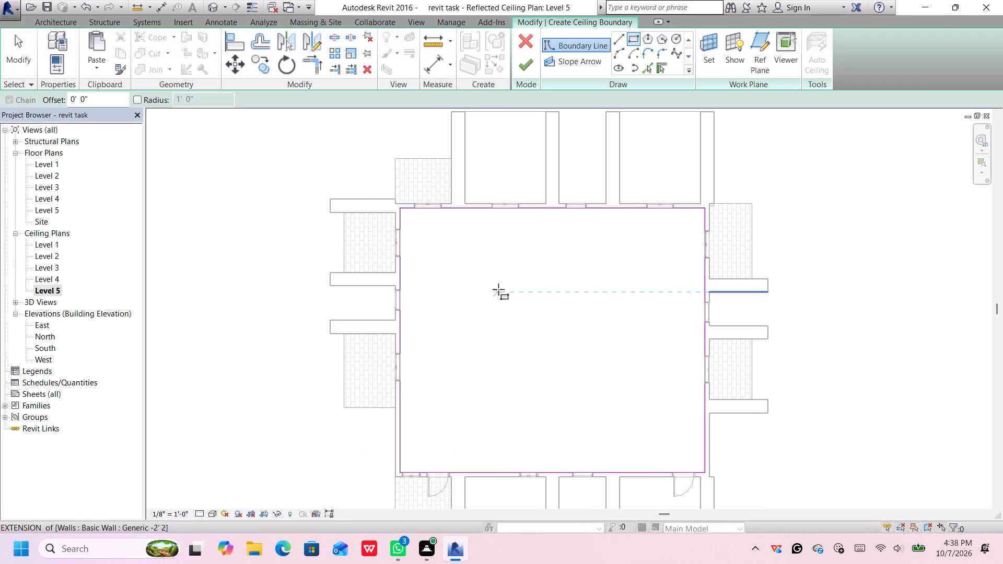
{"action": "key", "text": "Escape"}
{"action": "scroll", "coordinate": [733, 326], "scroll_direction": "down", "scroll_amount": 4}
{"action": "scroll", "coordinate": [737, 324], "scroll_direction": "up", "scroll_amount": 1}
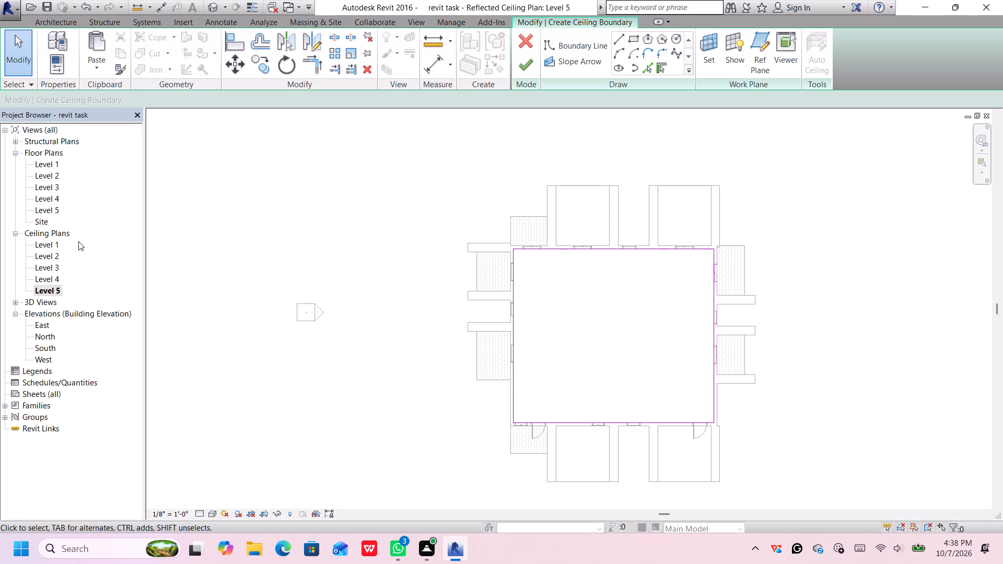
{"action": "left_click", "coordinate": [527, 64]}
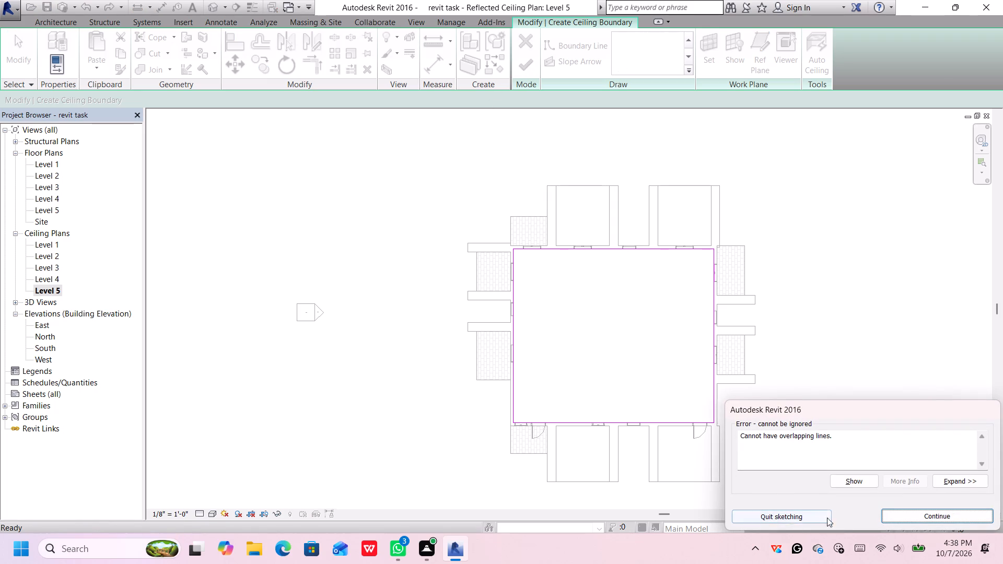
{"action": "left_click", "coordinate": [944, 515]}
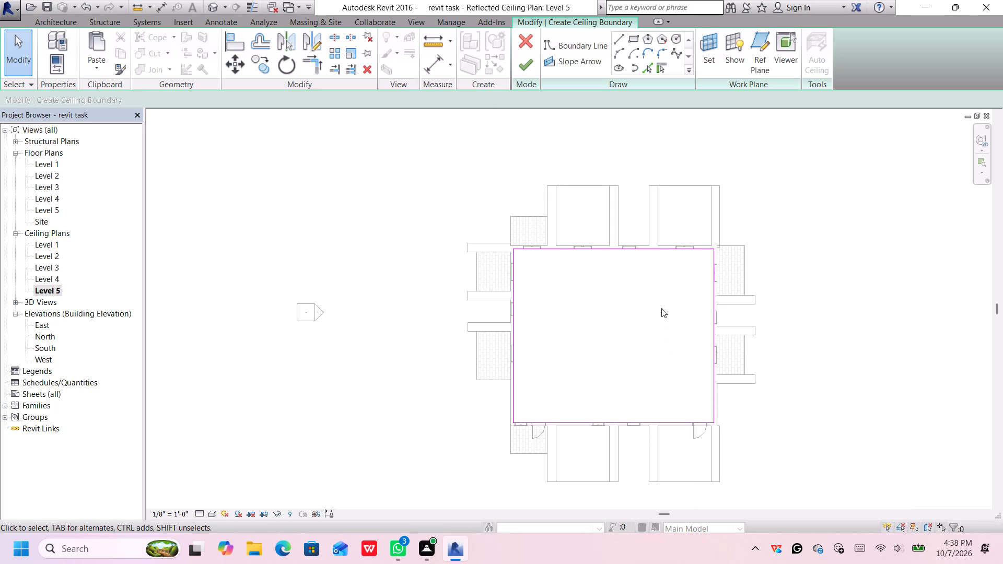
Return to the Level 3 ceiling plan, undo the last sketch changes and discard the whole ceiling sketch.
{"action": "double_click", "coordinate": [56, 257]}
{"action": "double_click", "coordinate": [46, 263]}
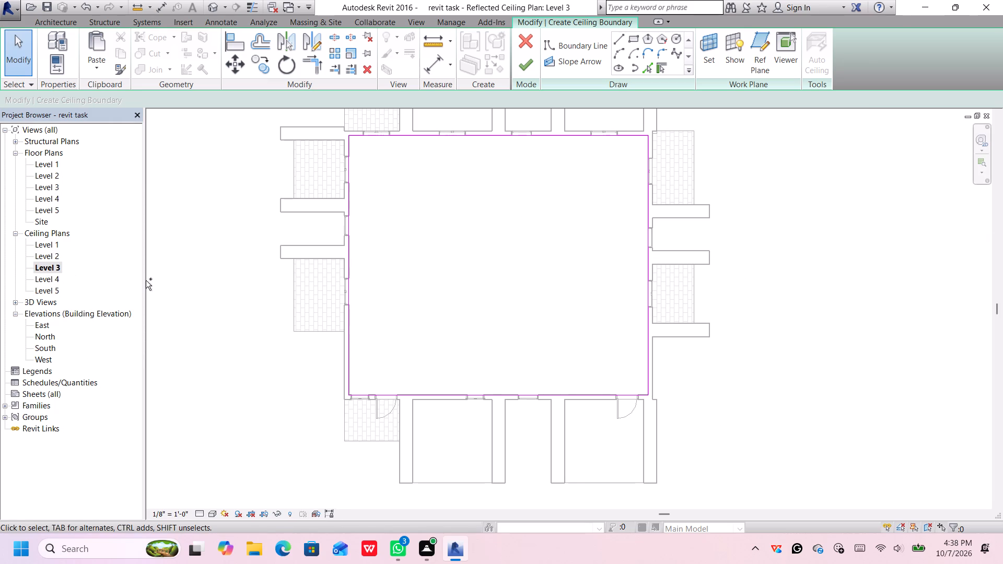
{"action": "key", "text": "ctrl+z"}
{"action": "key", "text": "ctrl+z"}
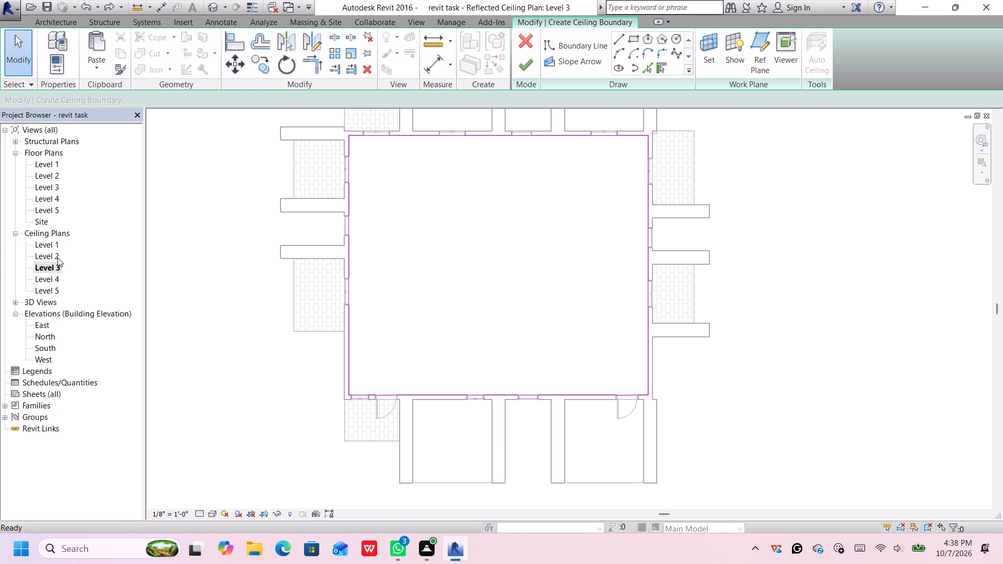
{"action": "left_click", "coordinate": [55, 255], "text": "ctrl"}
{"action": "left_click", "coordinate": [62, 286], "text": "ctrl"}
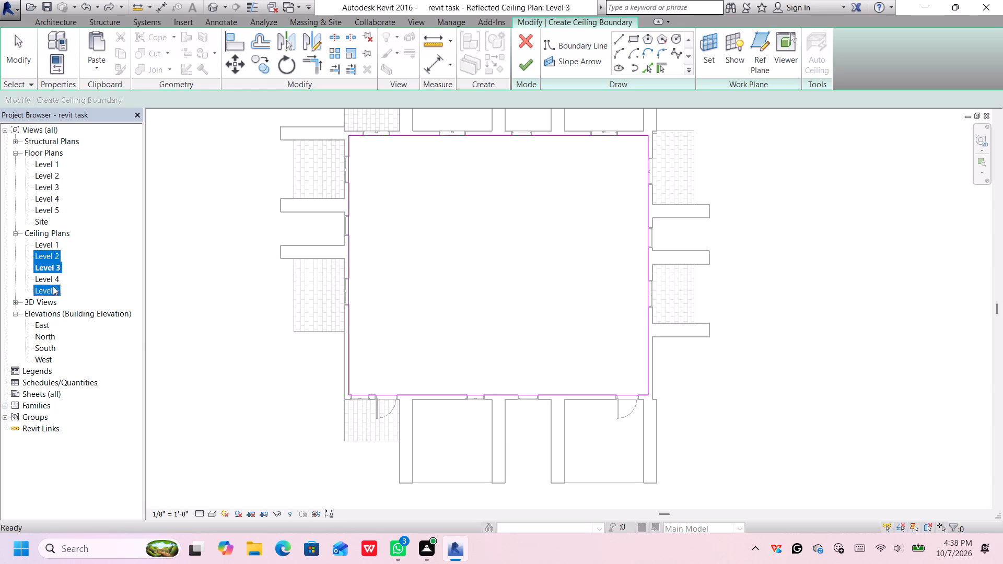
{"action": "left_click", "coordinate": [515, 40]}
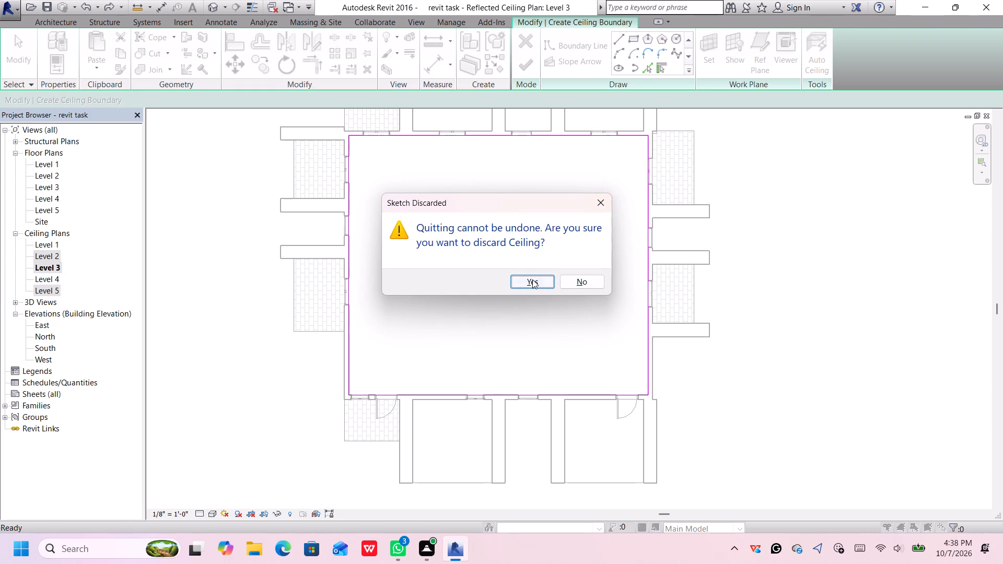
{"action": "left_click", "coordinate": [532, 279]}
Start a new sketched ceiling on Level 2 and draw a rectangular boundary, 40'-8" in plan height, between opposite outer corners of the outer walls.
{"action": "scroll", "coordinate": [334, 220], "scroll_direction": "down", "scroll_amount": 4}
{"action": "scroll", "coordinate": [339, 220], "scroll_direction": "up", "scroll_amount": 1}
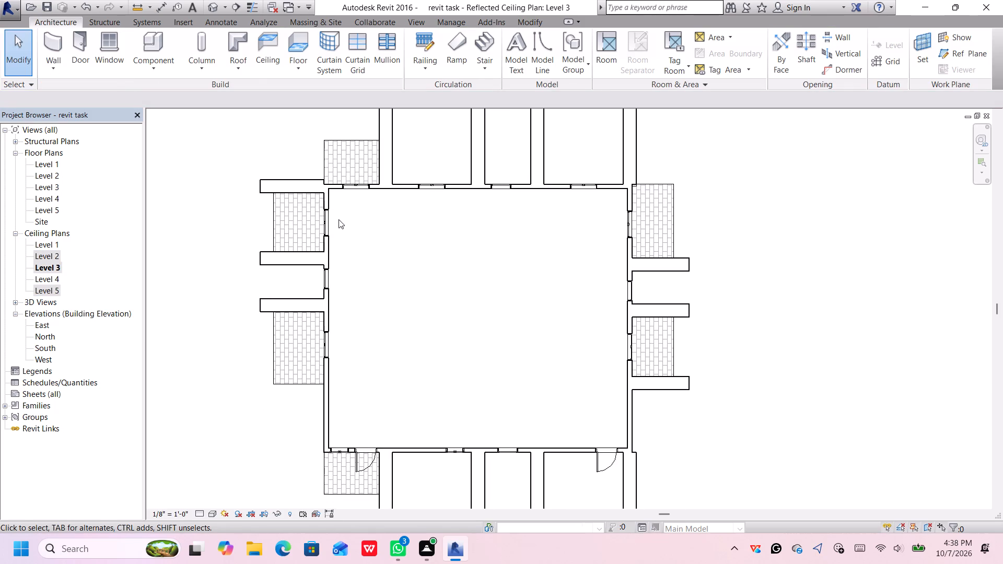
{"action": "left_click", "coordinate": [46, 254]}
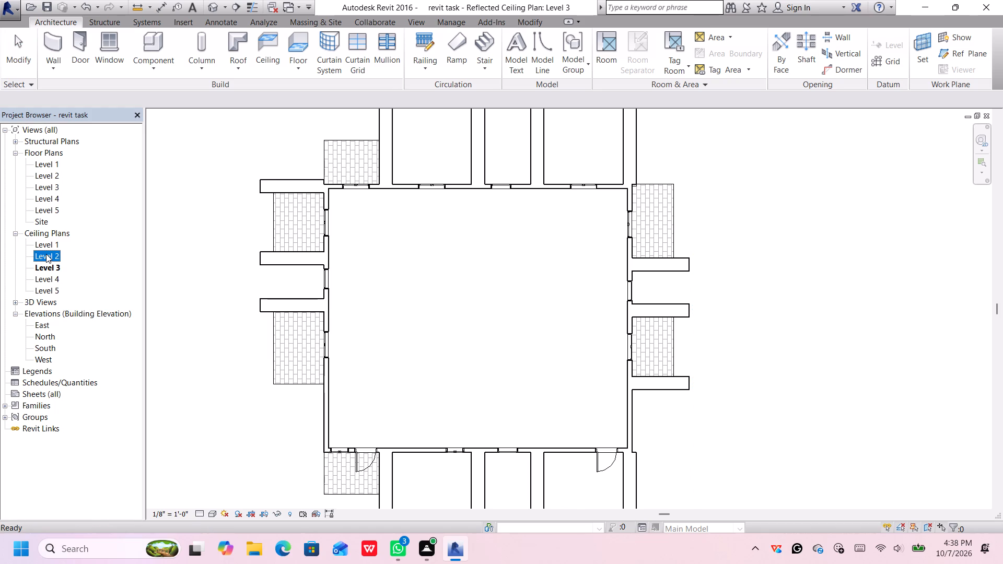
{"action": "double_click", "coordinate": [46, 254]}
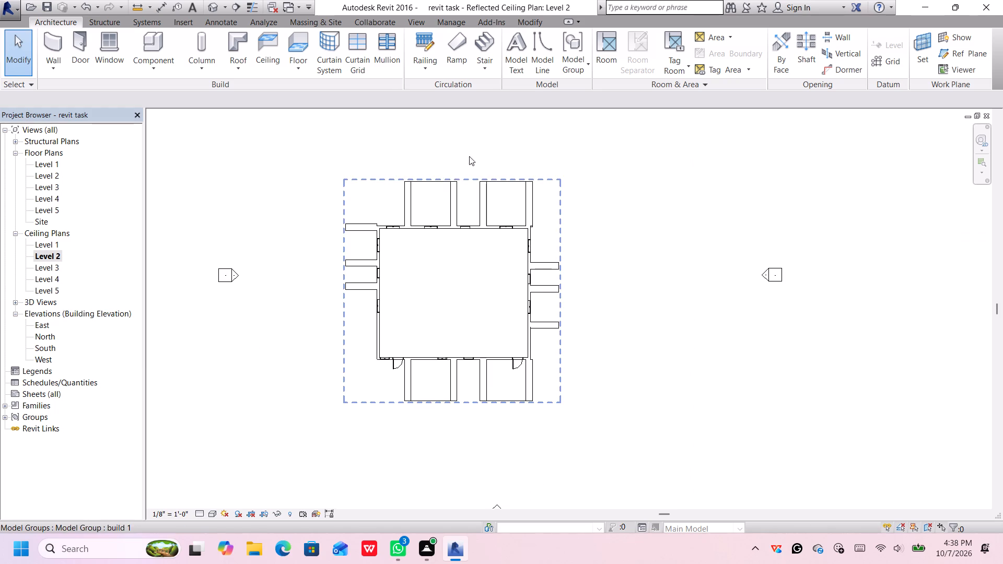
{"action": "middle_click_drag", "start_coordinate": [262, 66], "coordinate": [264, 66]}
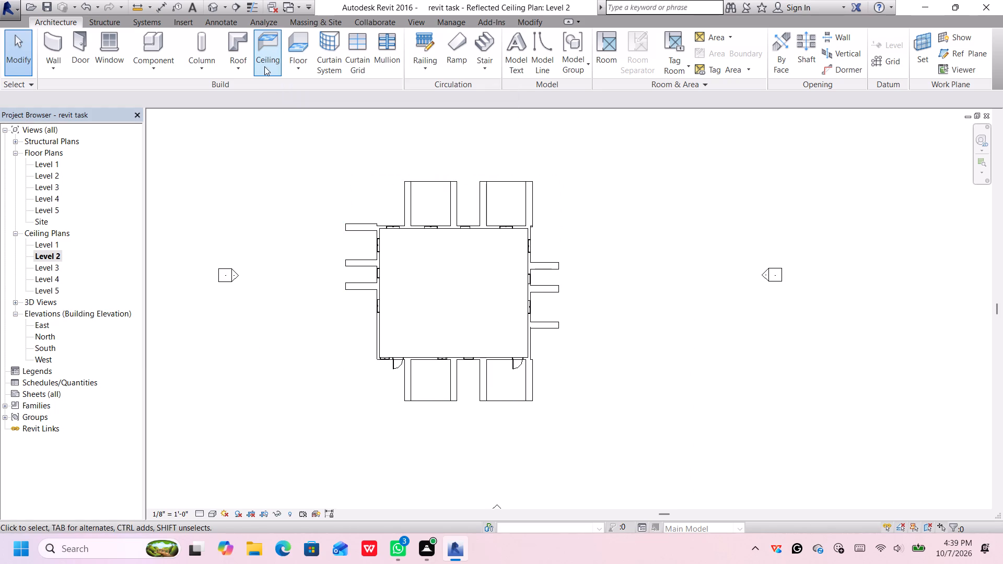
{"action": "middle_click_drag", "start_coordinate": [264, 66], "coordinate": [271, 58]}
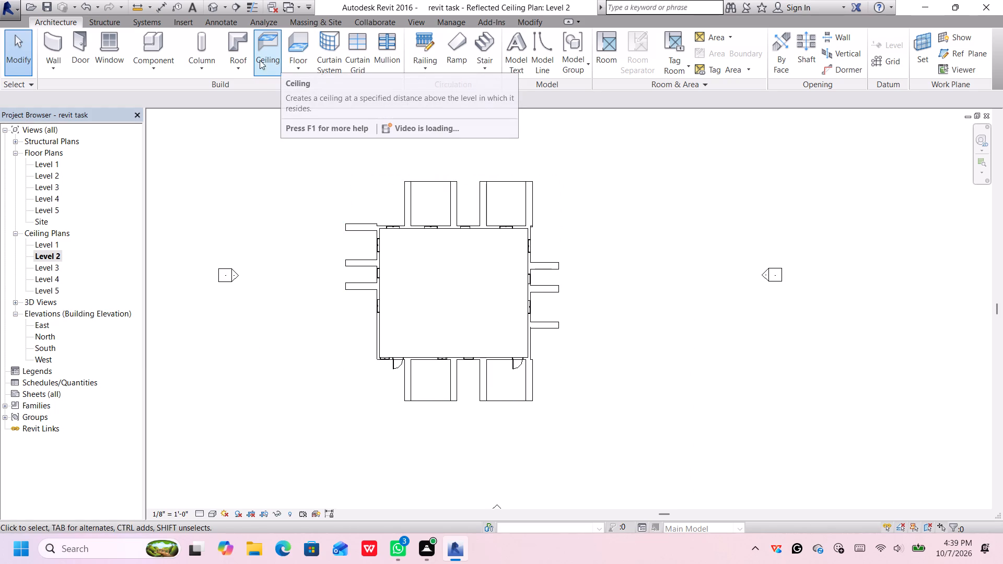
{"action": "left_click", "coordinate": [260, 43]}
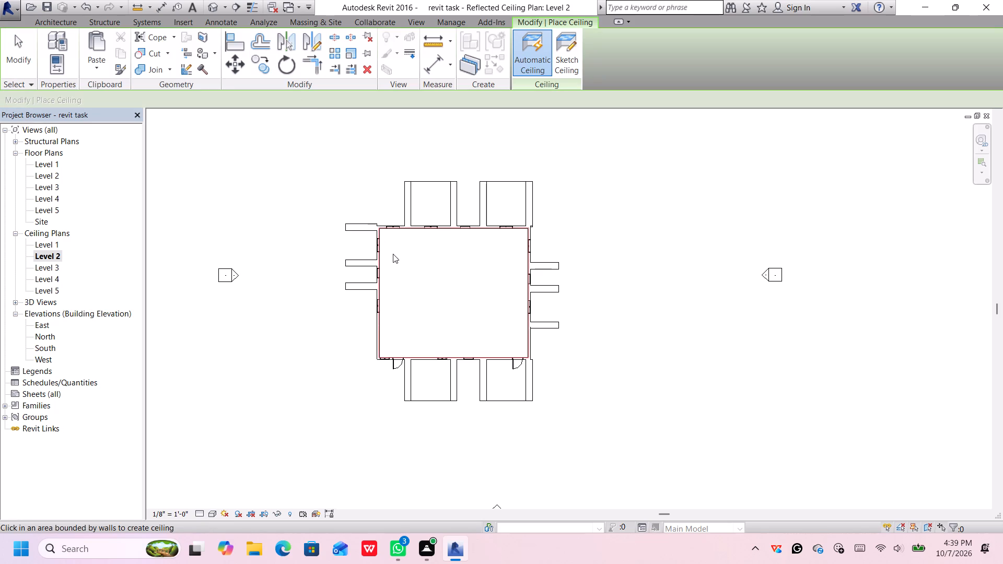
{"action": "scroll", "coordinate": [390, 250], "scroll_direction": "up", "scroll_amount": 1}
{"action": "middle_click_drag", "start_coordinate": [392, 251], "coordinate": [415, 255]}
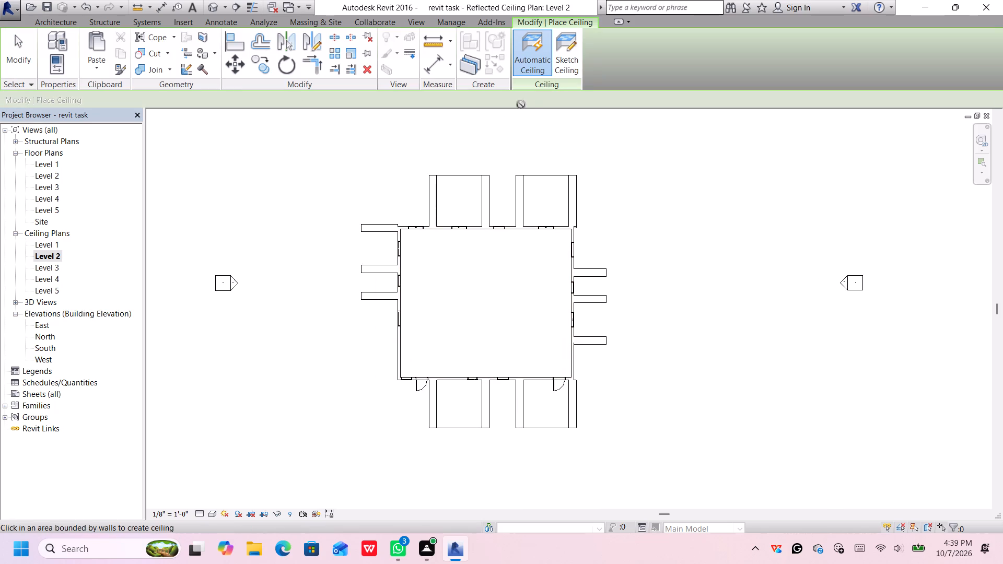
{"action": "left_click", "coordinate": [569, 44]}
{"action": "scroll", "coordinate": [403, 255], "scroll_direction": "up", "scroll_amount": 3}
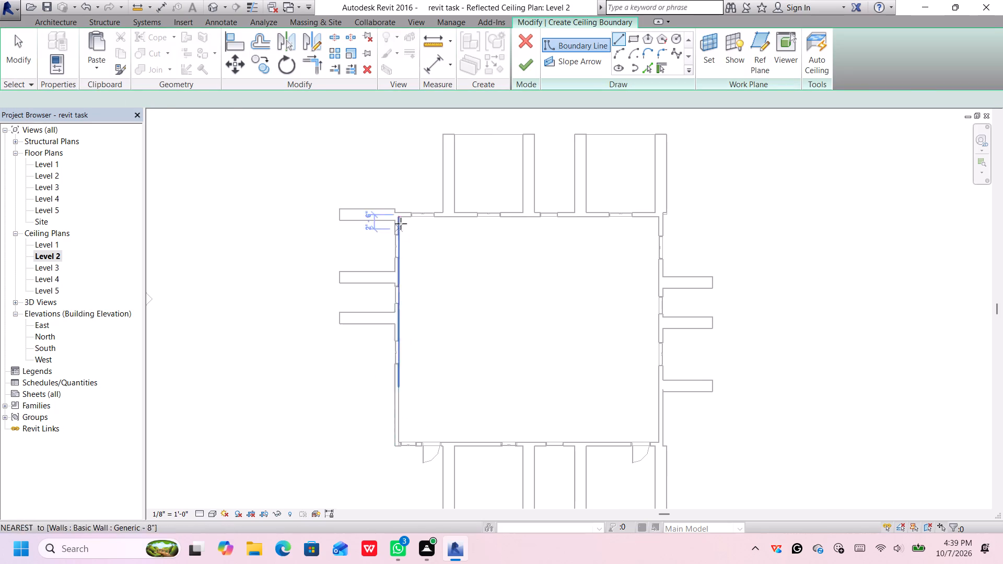
{"action": "left_click", "coordinate": [636, 37]}
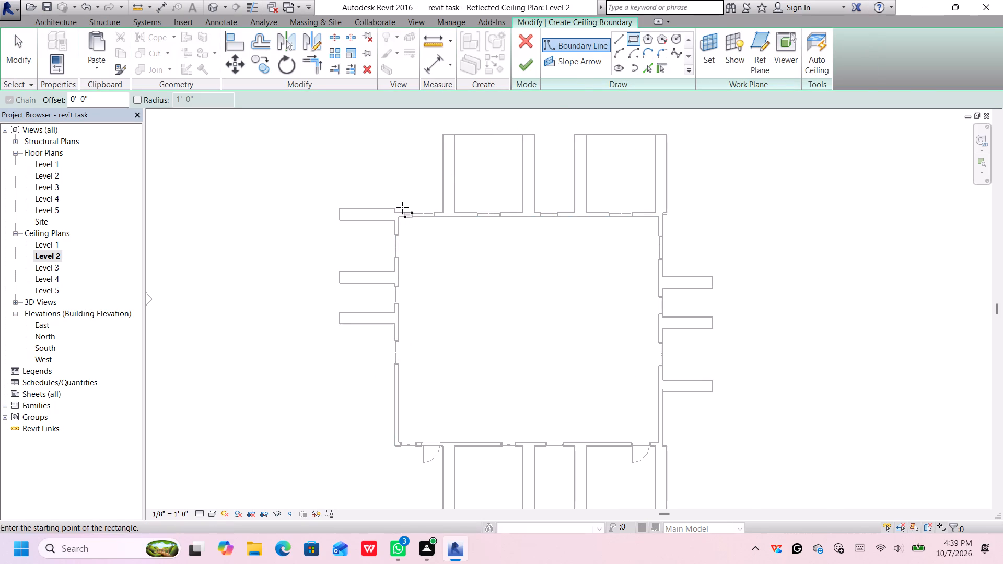
{"action": "scroll", "coordinate": [387, 219], "scroll_direction": "up", "scroll_amount": 5}
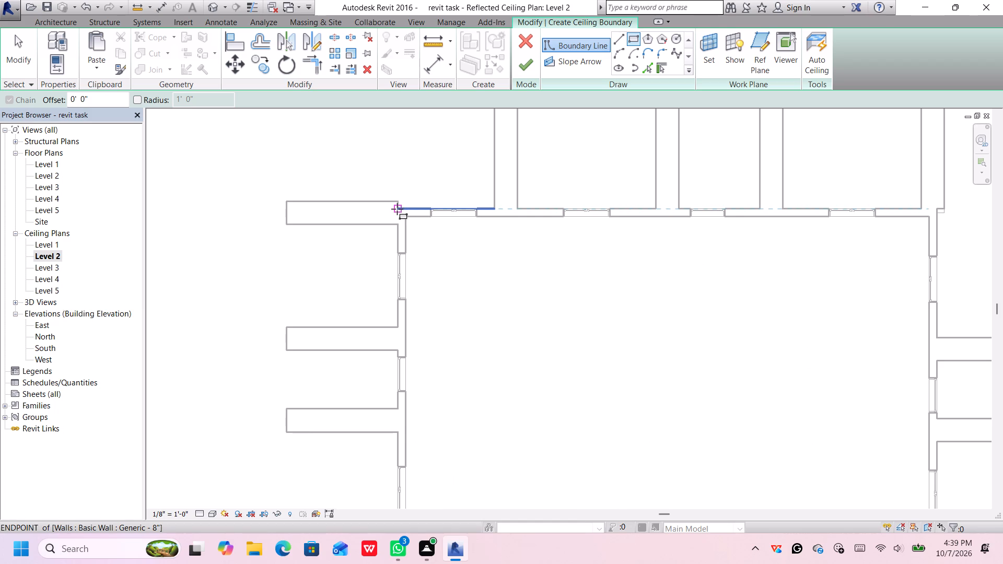
{"action": "left_click", "coordinate": [399, 208]}
{"action": "scroll", "coordinate": [553, 367], "scroll_direction": "down", "scroll_amount": 4}
{"action": "middle_click_drag", "start_coordinate": [559, 371], "coordinate": [511, 230]}
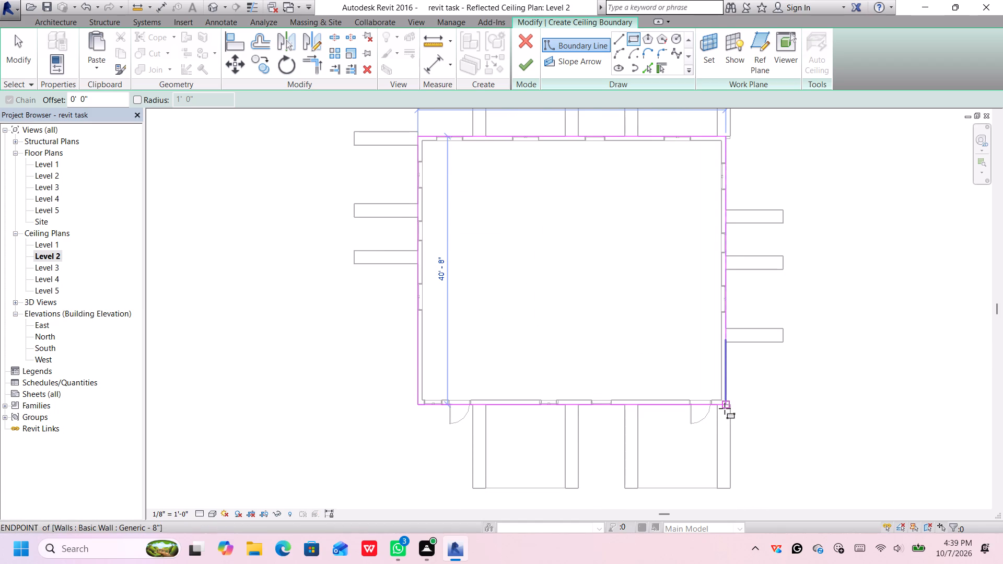
{"action": "left_click", "coordinate": [725, 405]}
{"action": "scroll", "coordinate": [710, 386], "scroll_direction": "down", "scroll_amount": 4}
{"action": "middle_click_drag", "start_coordinate": [614, 331], "coordinate": [607, 328]}
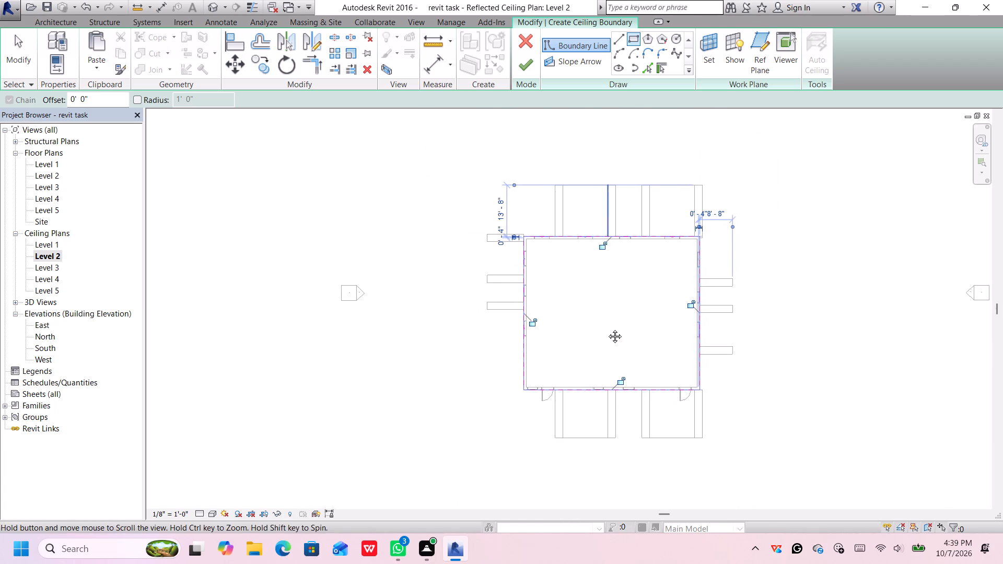
{"action": "middle_click_drag", "start_coordinate": [607, 328], "coordinate": [496, 307]}
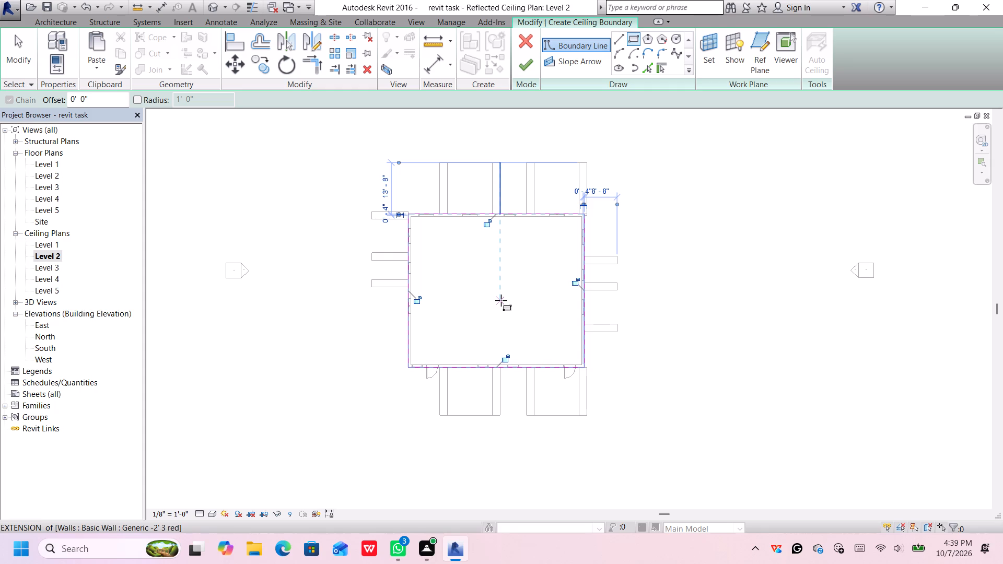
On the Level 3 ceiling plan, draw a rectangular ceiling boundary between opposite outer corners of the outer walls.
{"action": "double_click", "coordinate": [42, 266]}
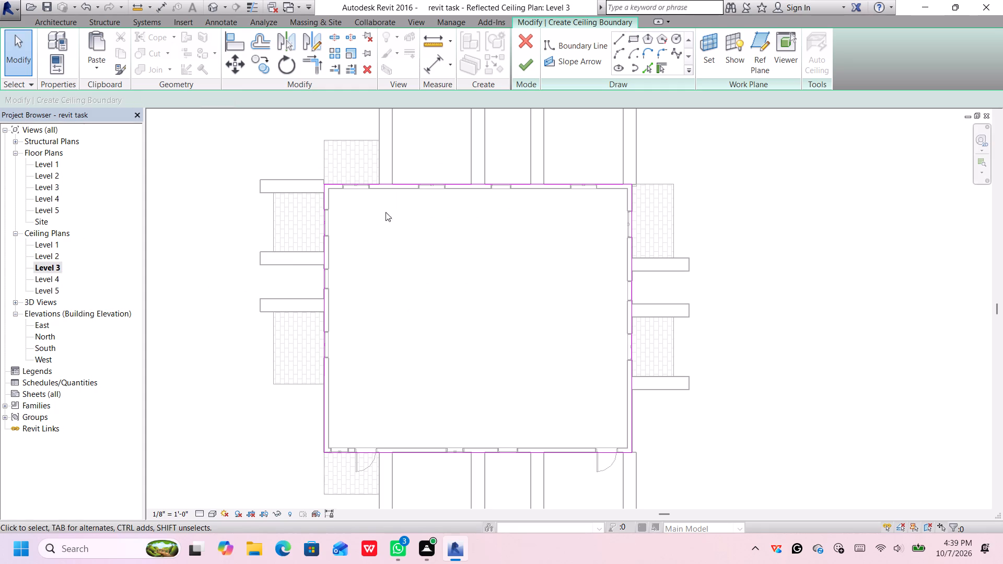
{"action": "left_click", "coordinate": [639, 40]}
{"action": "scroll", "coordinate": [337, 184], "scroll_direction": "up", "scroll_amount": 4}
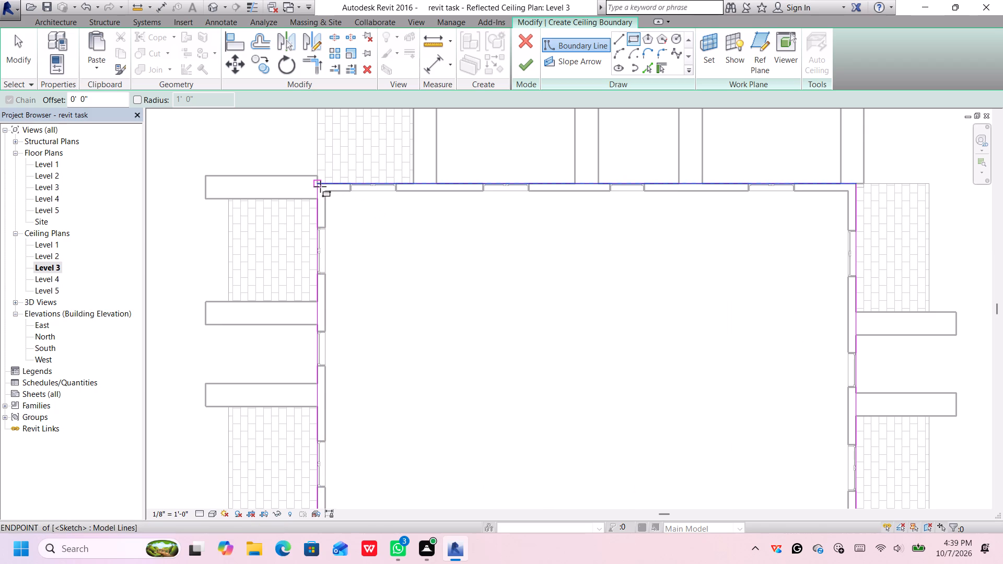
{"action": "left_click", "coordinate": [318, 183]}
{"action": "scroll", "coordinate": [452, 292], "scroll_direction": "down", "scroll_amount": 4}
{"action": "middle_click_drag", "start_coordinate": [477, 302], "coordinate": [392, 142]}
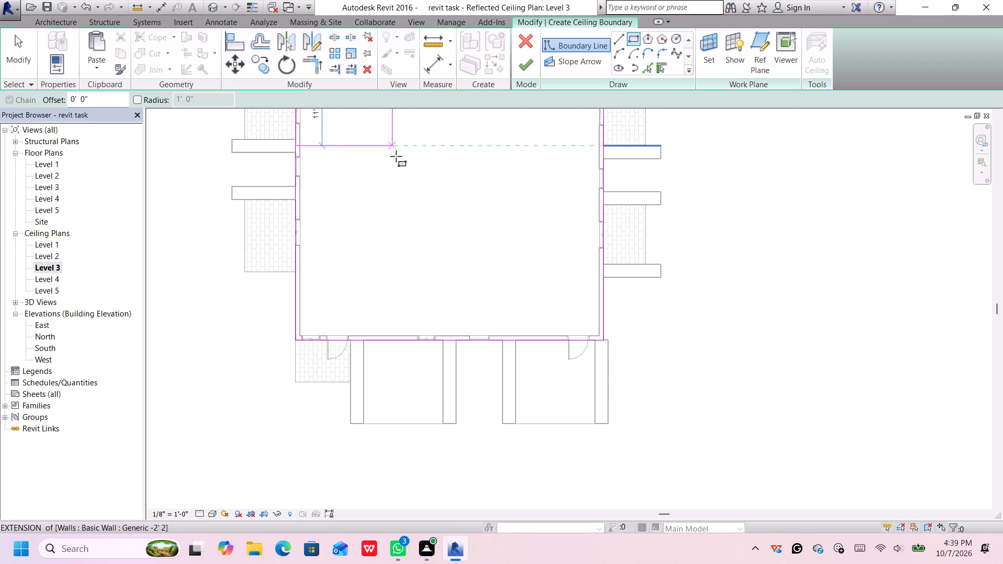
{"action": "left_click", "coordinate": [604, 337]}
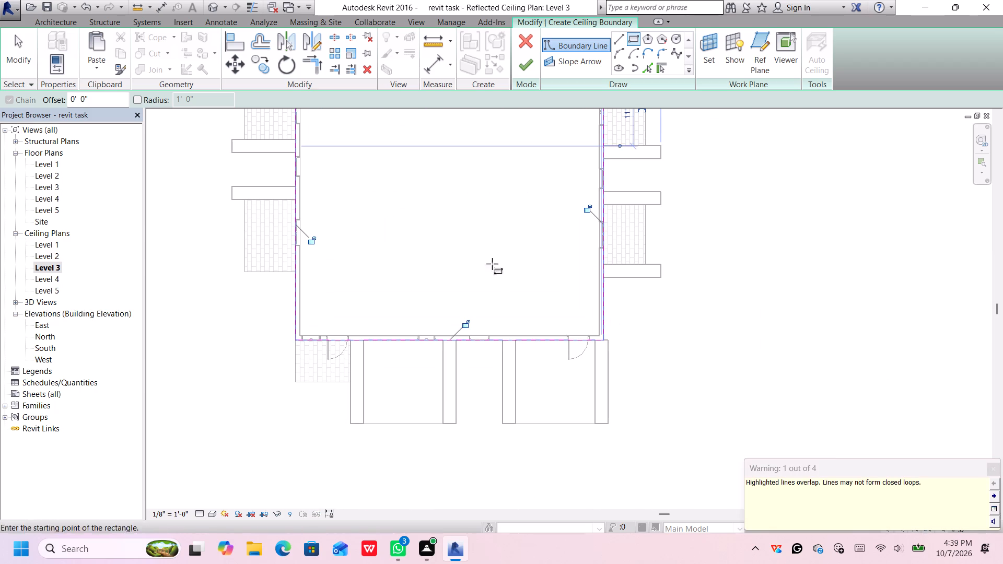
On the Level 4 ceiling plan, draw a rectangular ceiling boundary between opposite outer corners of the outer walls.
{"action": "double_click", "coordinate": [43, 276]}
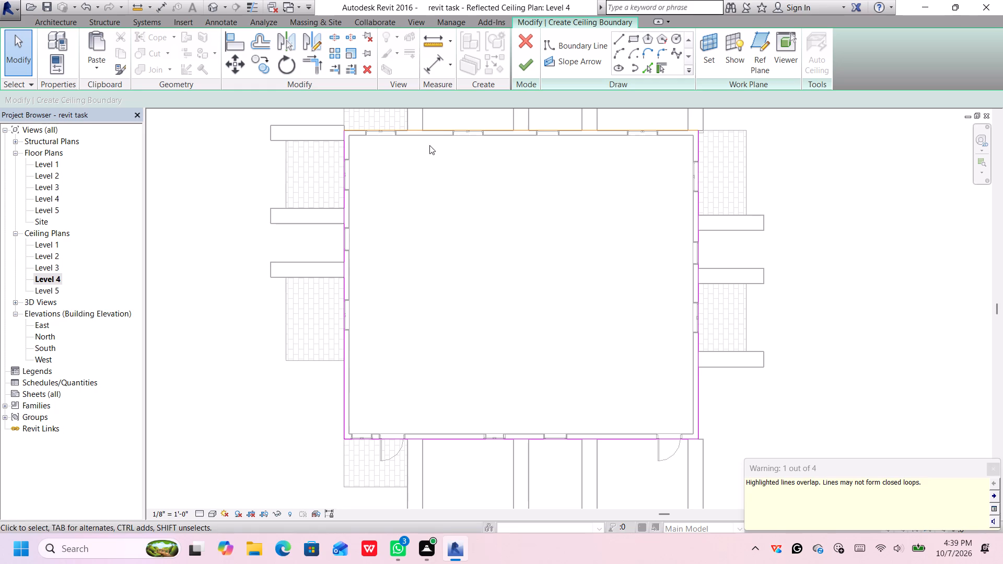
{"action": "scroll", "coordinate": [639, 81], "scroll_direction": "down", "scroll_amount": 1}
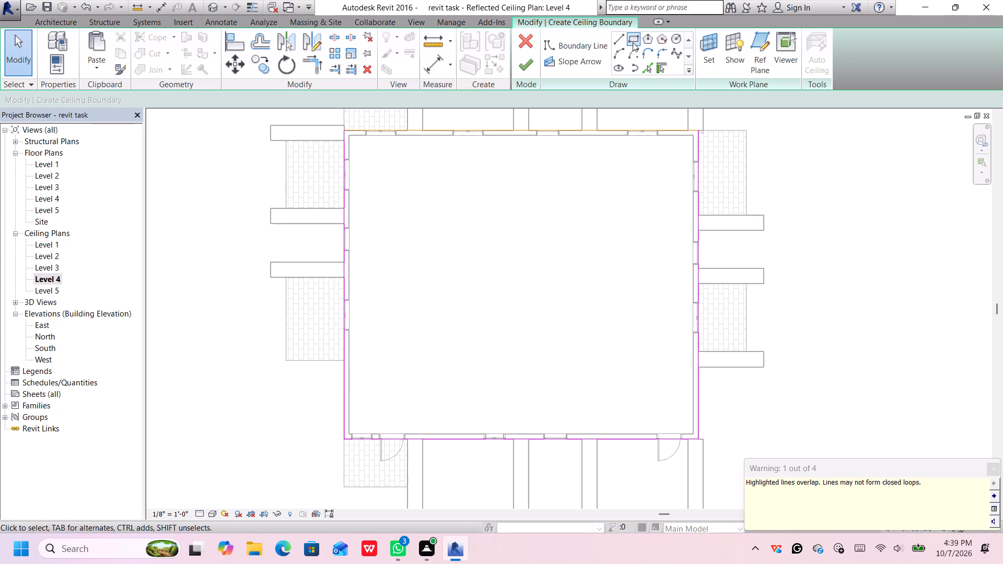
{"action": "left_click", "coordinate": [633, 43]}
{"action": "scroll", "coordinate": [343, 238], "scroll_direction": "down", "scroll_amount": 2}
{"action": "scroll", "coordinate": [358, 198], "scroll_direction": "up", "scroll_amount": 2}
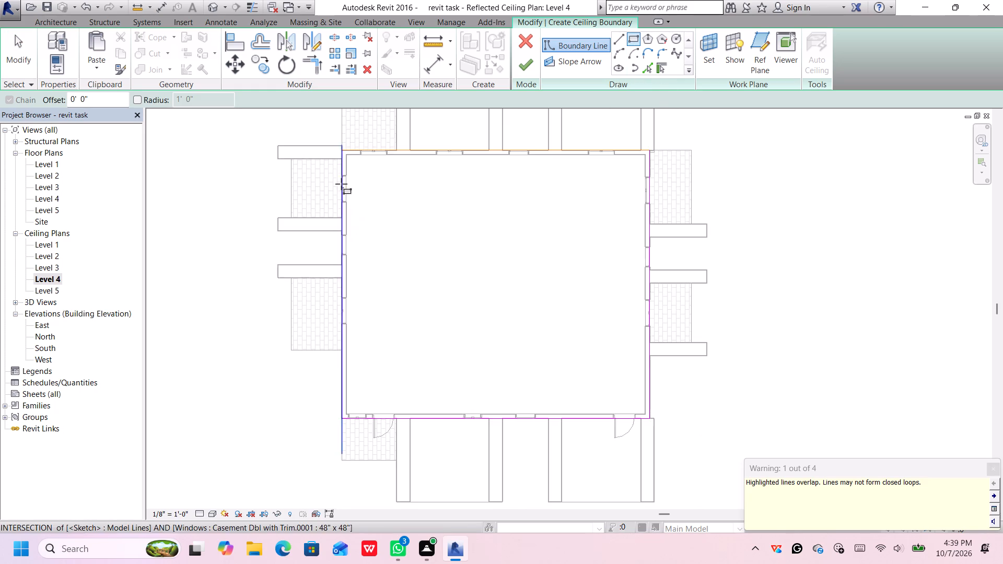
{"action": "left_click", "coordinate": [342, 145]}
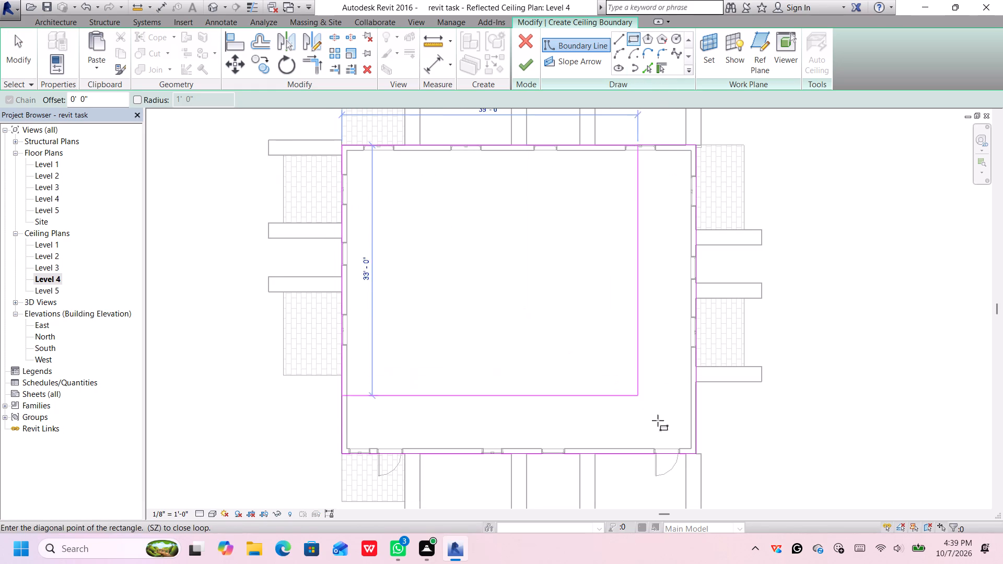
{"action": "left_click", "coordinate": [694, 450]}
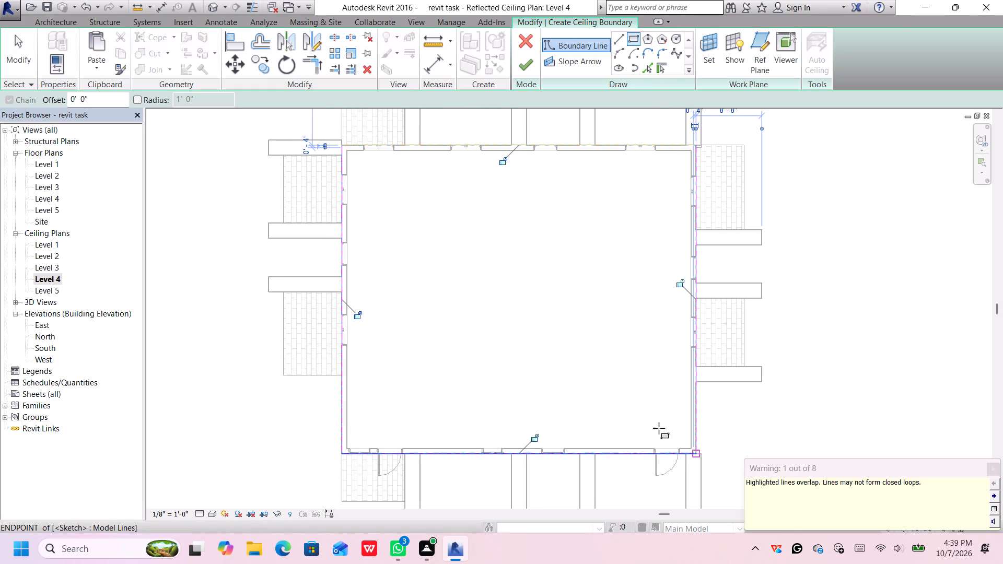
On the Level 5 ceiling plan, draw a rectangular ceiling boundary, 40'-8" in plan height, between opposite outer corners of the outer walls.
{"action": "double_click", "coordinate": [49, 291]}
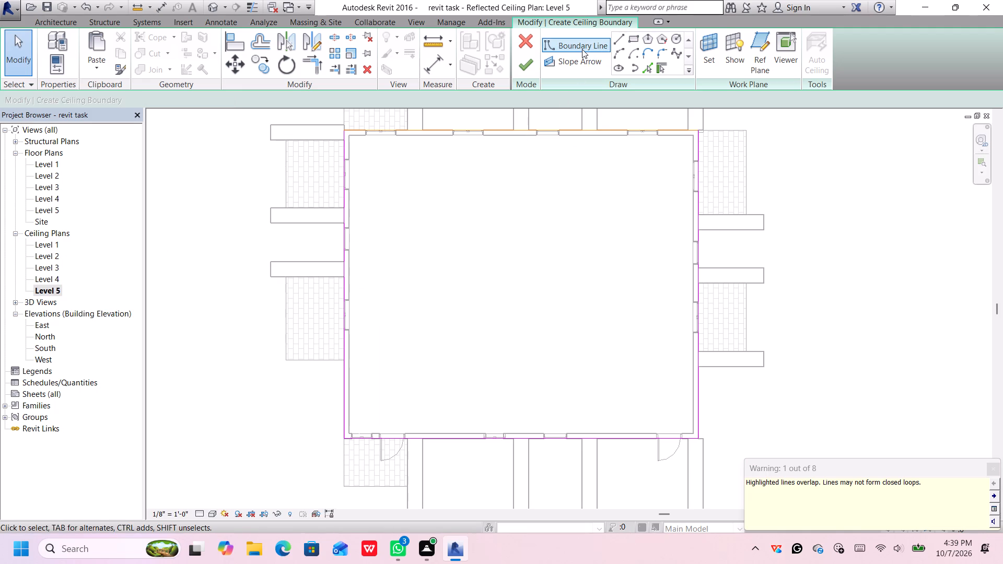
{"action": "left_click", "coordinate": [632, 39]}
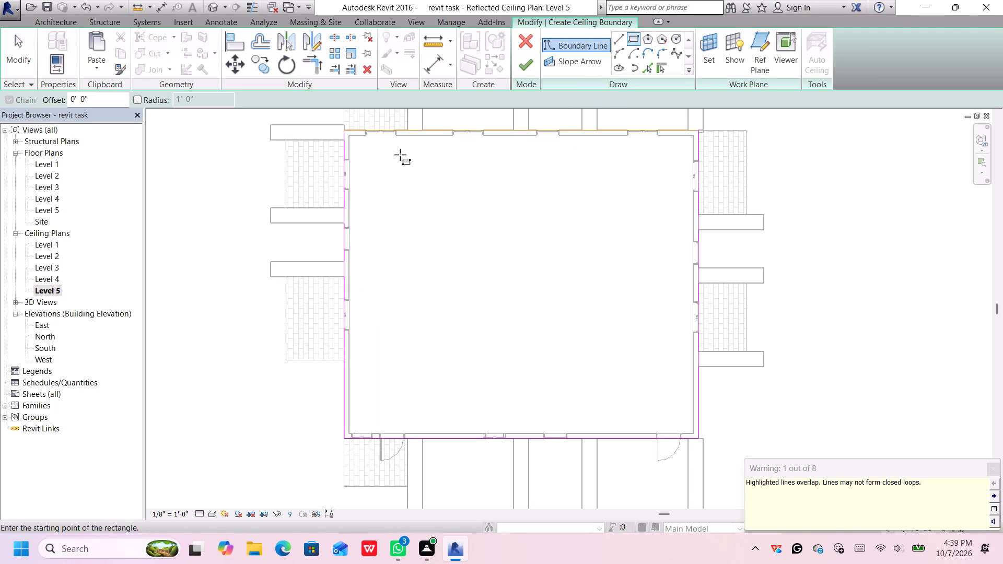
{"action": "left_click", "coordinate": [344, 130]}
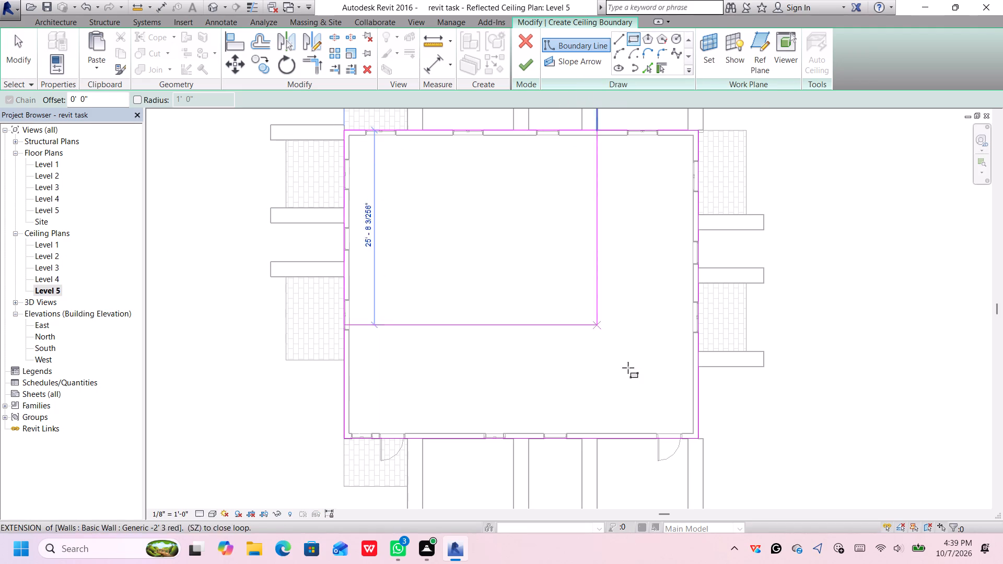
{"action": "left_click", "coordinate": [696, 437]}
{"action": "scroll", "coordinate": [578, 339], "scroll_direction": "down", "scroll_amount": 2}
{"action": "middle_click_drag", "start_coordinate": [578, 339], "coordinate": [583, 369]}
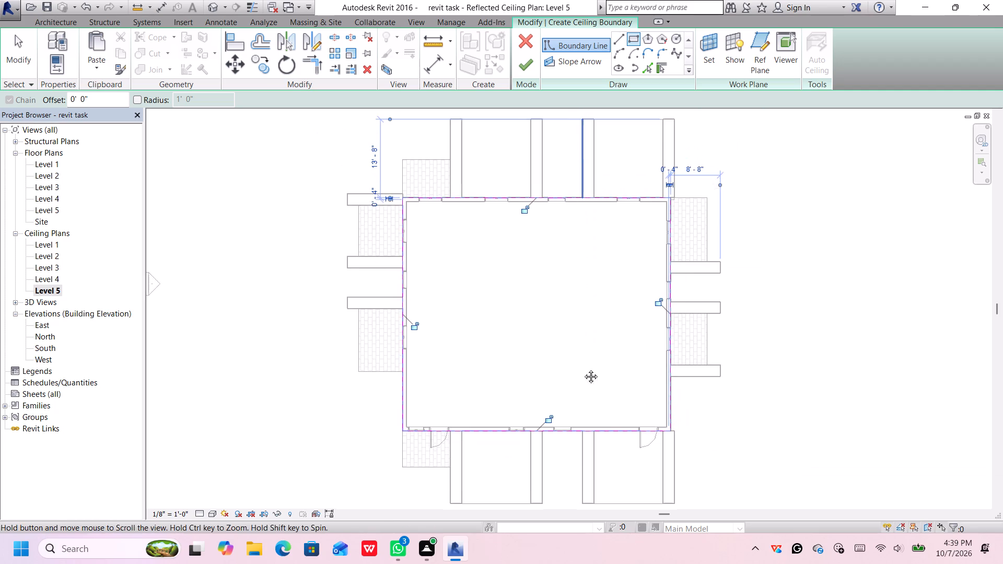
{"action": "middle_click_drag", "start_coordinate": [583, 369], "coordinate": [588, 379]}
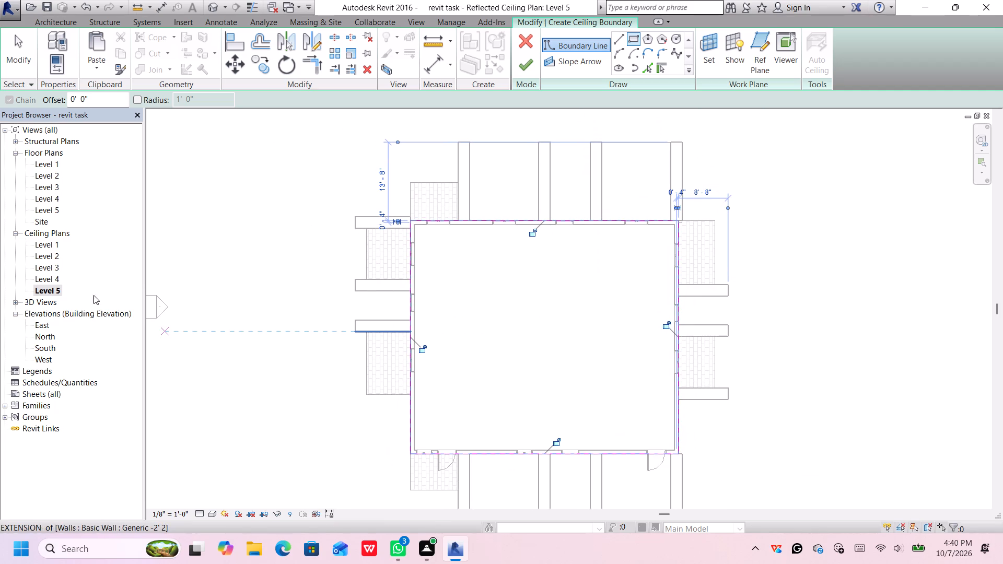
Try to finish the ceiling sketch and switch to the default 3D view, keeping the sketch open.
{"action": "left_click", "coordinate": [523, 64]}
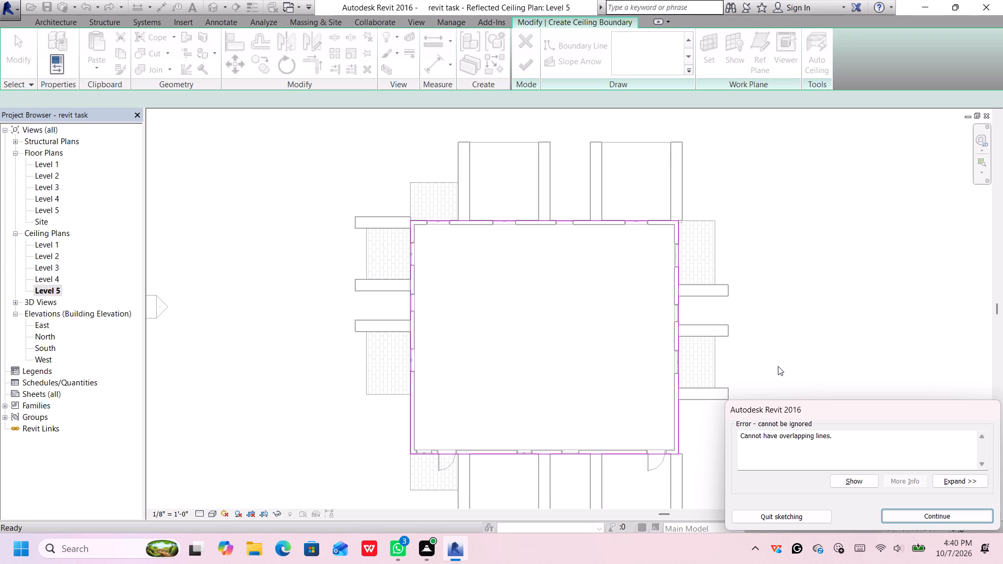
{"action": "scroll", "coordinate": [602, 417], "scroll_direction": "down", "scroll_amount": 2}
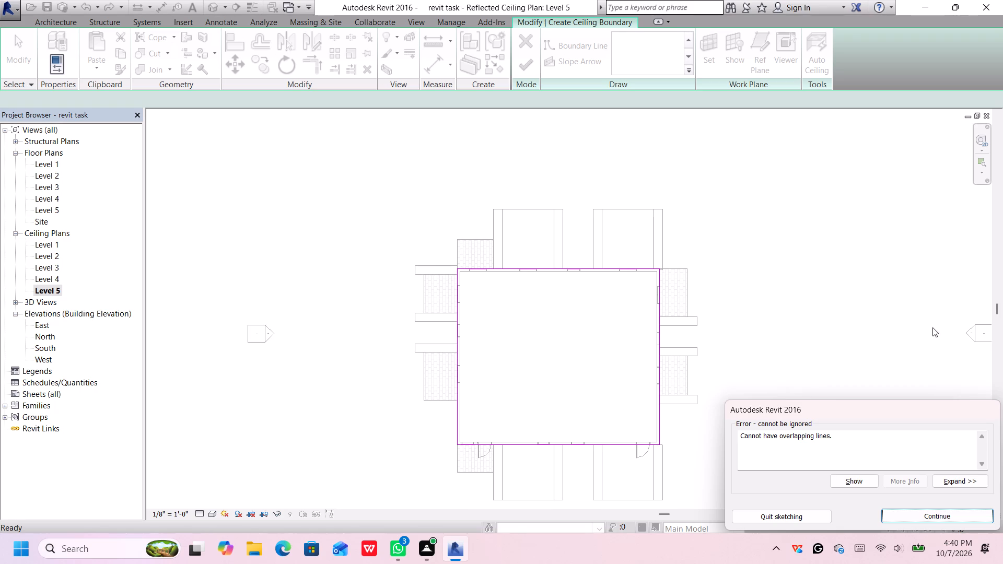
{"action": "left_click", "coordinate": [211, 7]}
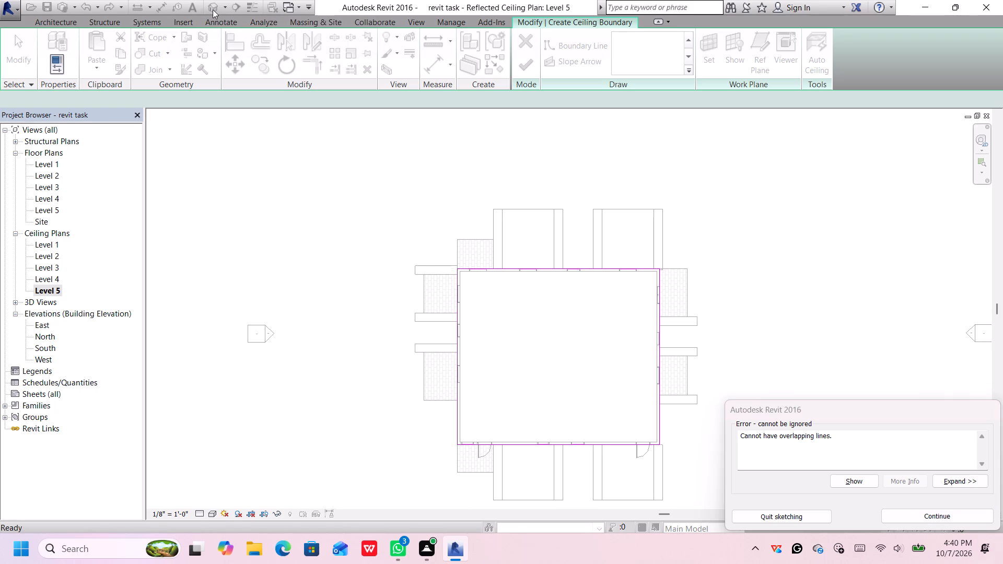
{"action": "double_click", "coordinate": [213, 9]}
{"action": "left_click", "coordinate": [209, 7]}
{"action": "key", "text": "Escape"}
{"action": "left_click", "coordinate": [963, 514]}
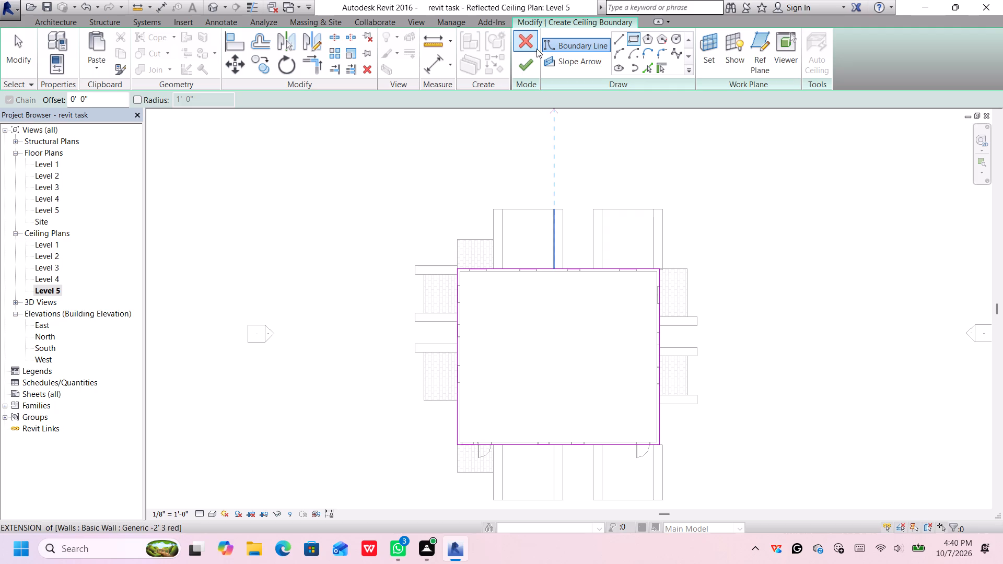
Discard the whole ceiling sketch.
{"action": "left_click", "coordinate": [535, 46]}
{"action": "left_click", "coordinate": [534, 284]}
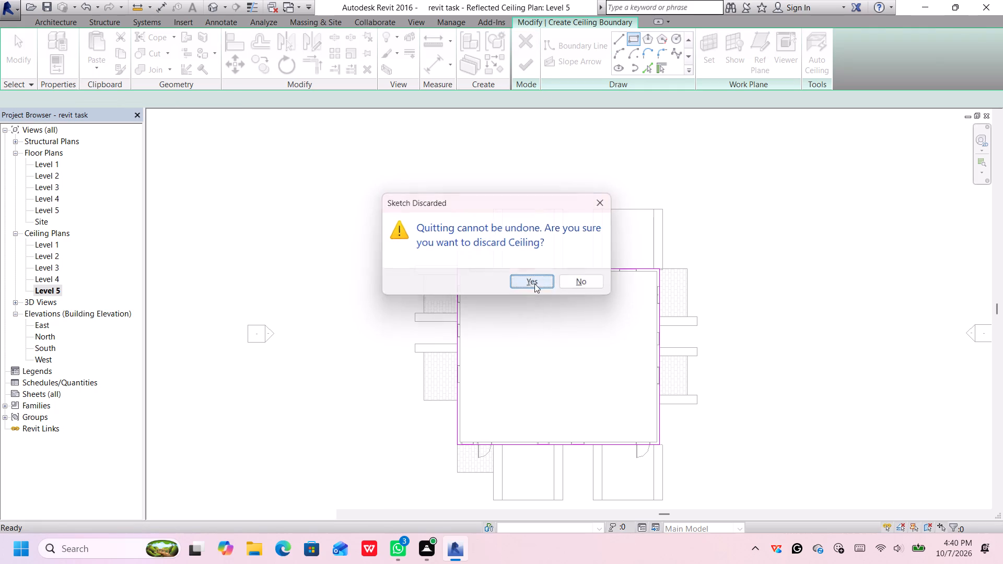
Examine the building outline on the Level 5, Level 2 and Level 1 ceiling plans.
{"action": "scroll", "coordinate": [526, 283], "scroll_direction": "down", "scroll_amount": 5}
{"action": "scroll", "coordinate": [430, 219], "scroll_direction": "up", "scroll_amount": 2}
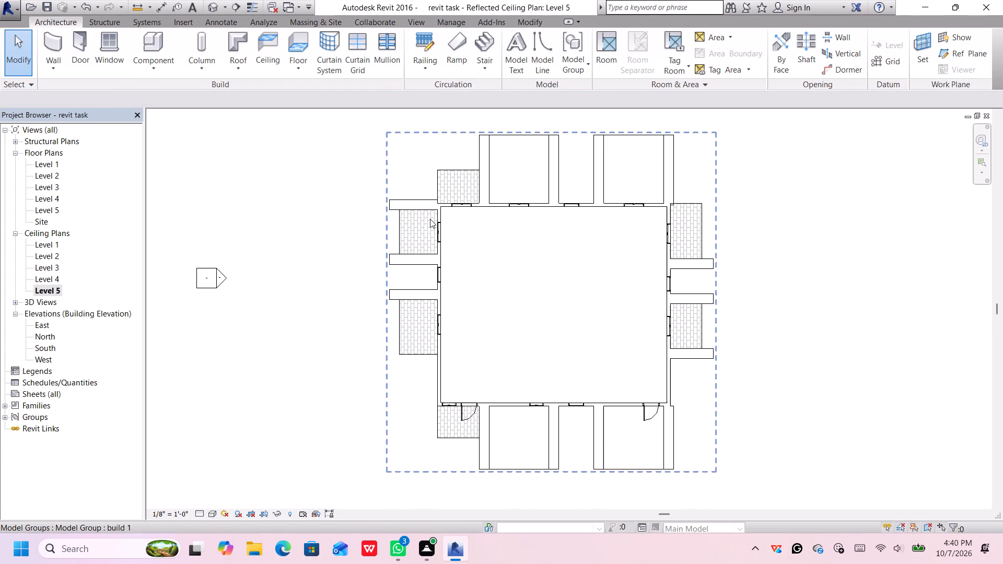
{"action": "middle_click_drag", "start_coordinate": [512, 230], "coordinate": [404, 201]}
{"action": "left_click", "coordinate": [49, 254]}
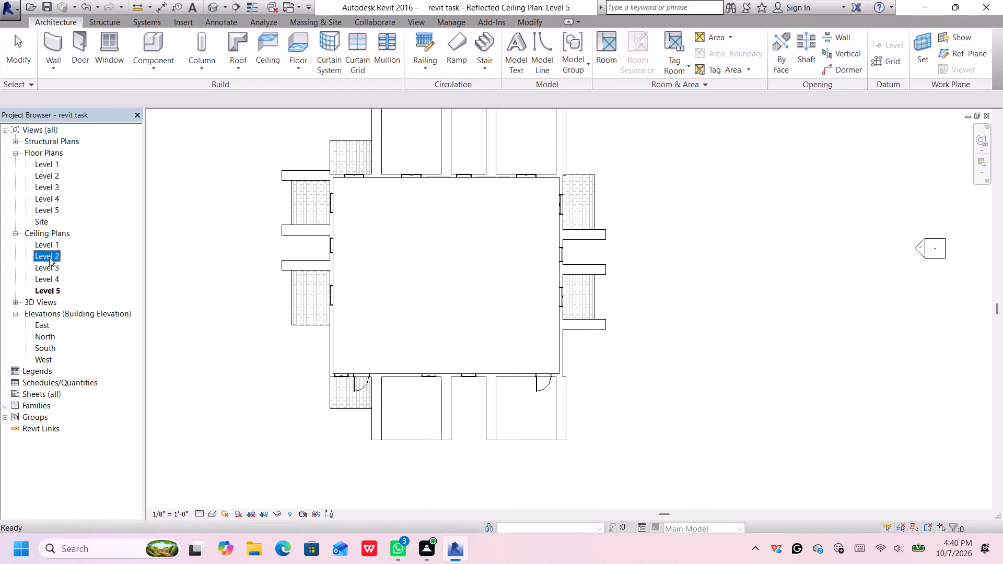
{"action": "left_click", "coordinate": [54, 260]}
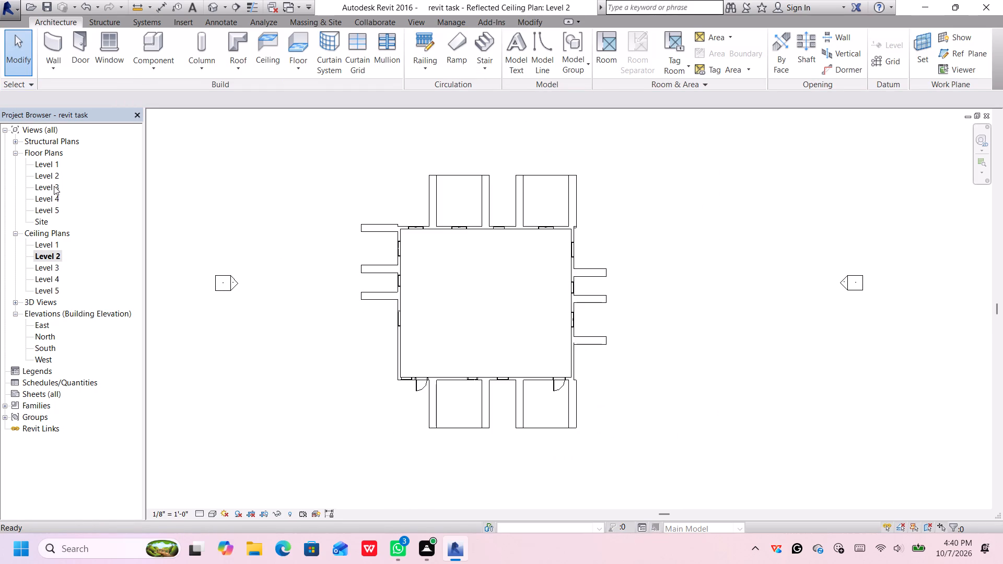
{"action": "scroll", "coordinate": [48, 189], "scroll_direction": "up", "scroll_amount": 1}
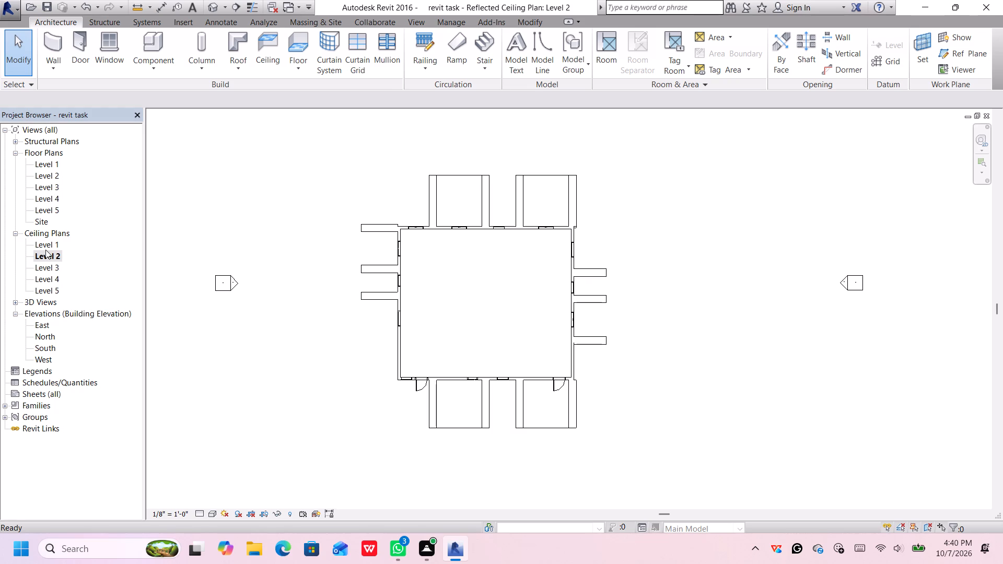
{"action": "left_click", "coordinate": [47, 244]}
{"action": "left_click", "coordinate": [47, 244]}
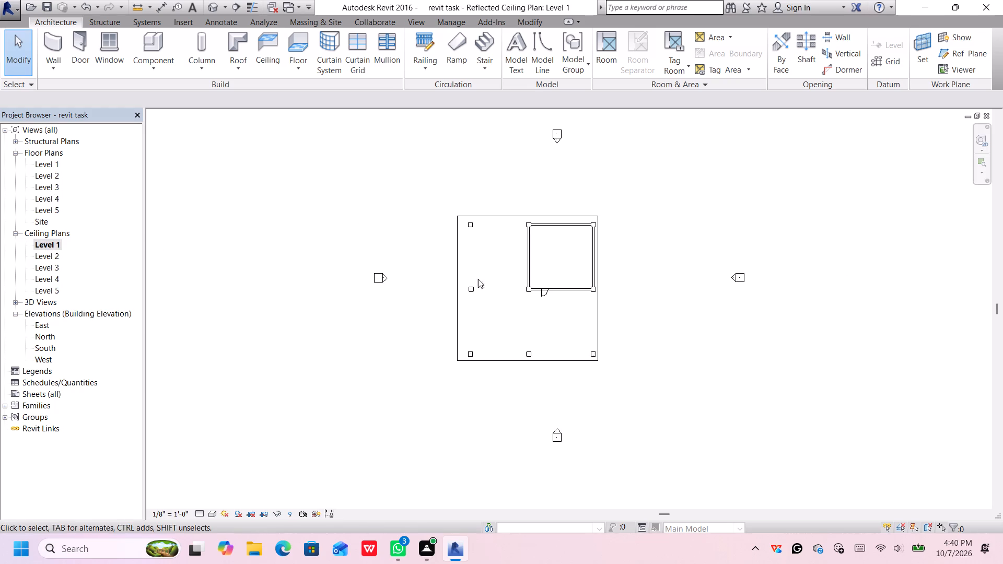
{"action": "scroll", "coordinate": [534, 275], "scroll_direction": "up", "scroll_amount": 1}
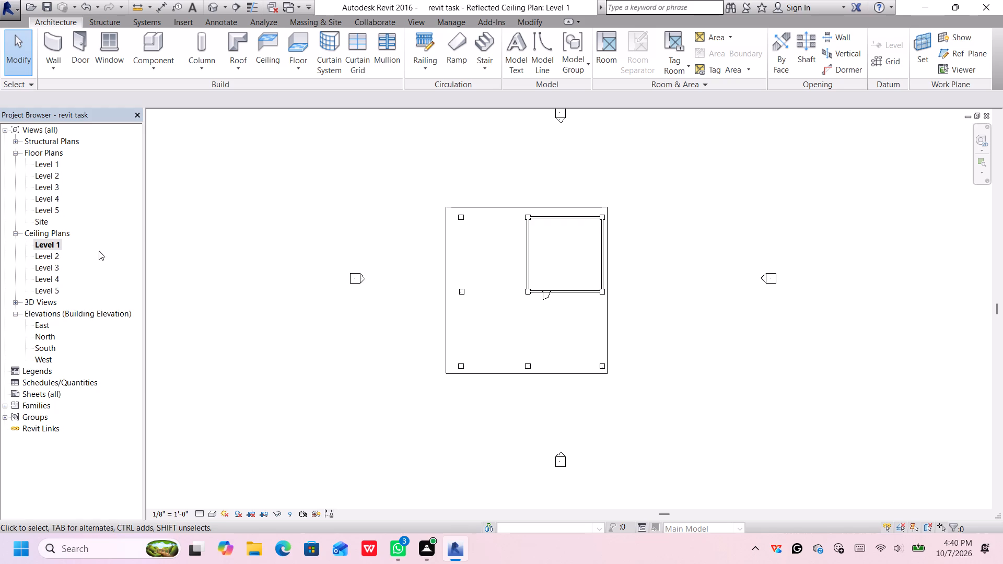
On the Level 2 ceiling plan, place an automatic ceiling in the area enclosed by the building's outer walls.
{"action": "double_click", "coordinate": [48, 251]}
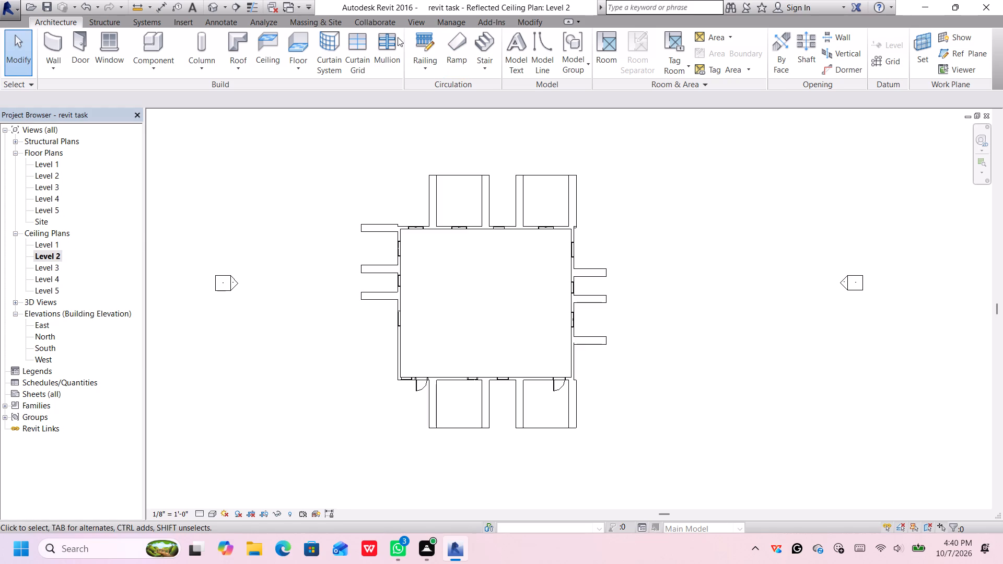
{"action": "left_click", "coordinate": [272, 42]}
{"action": "scroll", "coordinate": [413, 228], "scroll_direction": "up", "scroll_amount": 3}
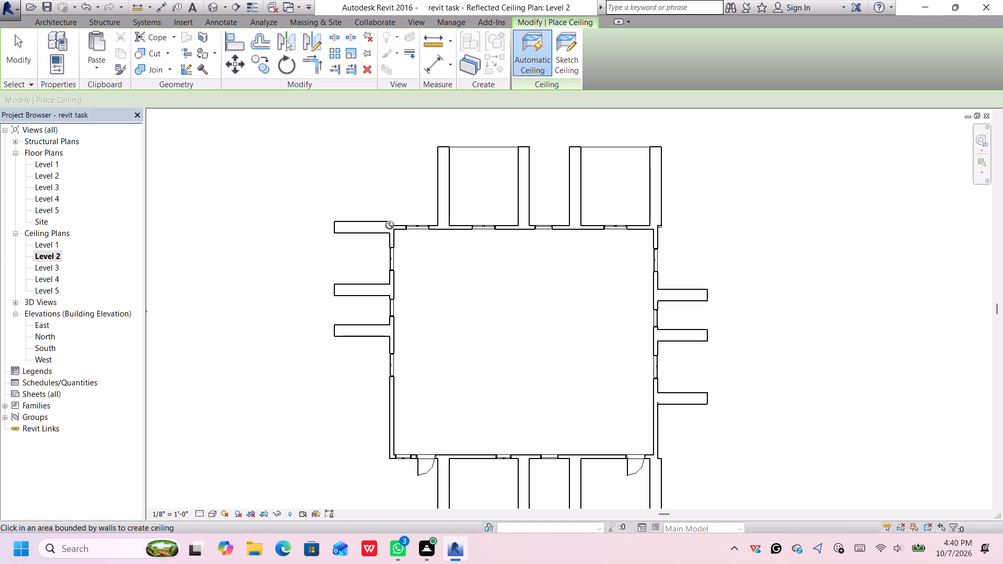
{"action": "scroll", "coordinate": [390, 226], "scroll_direction": "up", "scroll_amount": 2}
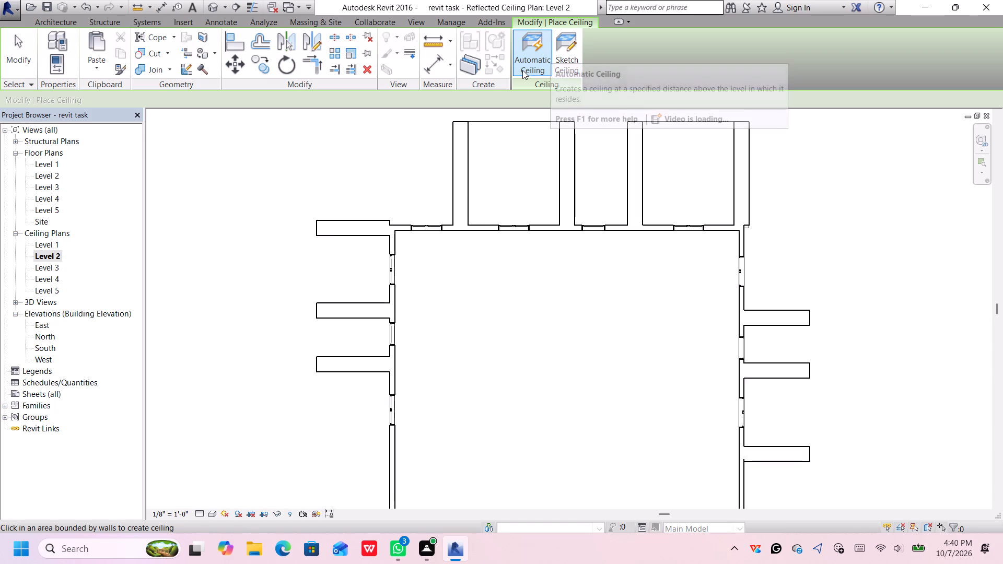
{"action": "scroll", "coordinate": [512, 298], "scroll_direction": "down", "scroll_amount": 2}
{"action": "left_click", "coordinate": [509, 298]}
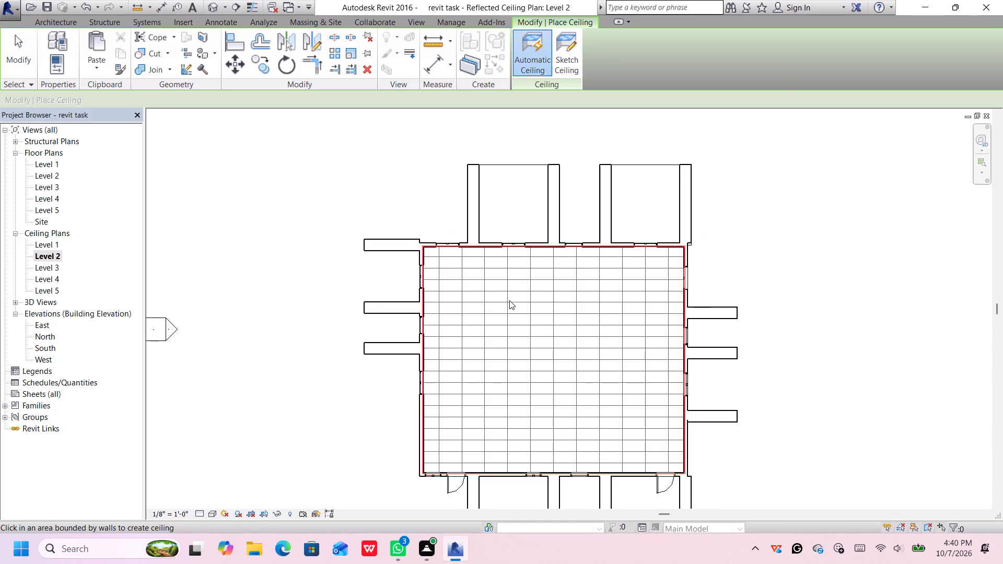
{"action": "scroll", "coordinate": [509, 300], "scroll_direction": "down", "scroll_amount": 1}
{"action": "scroll", "coordinate": [509, 300], "scroll_direction": "up", "scroll_amount": 1}
{"action": "scroll", "coordinate": [509, 300], "scroll_direction": "down", "scroll_amount": 1}
{"action": "middle_click_drag", "start_coordinate": [504, 295], "coordinate": [492, 263]}
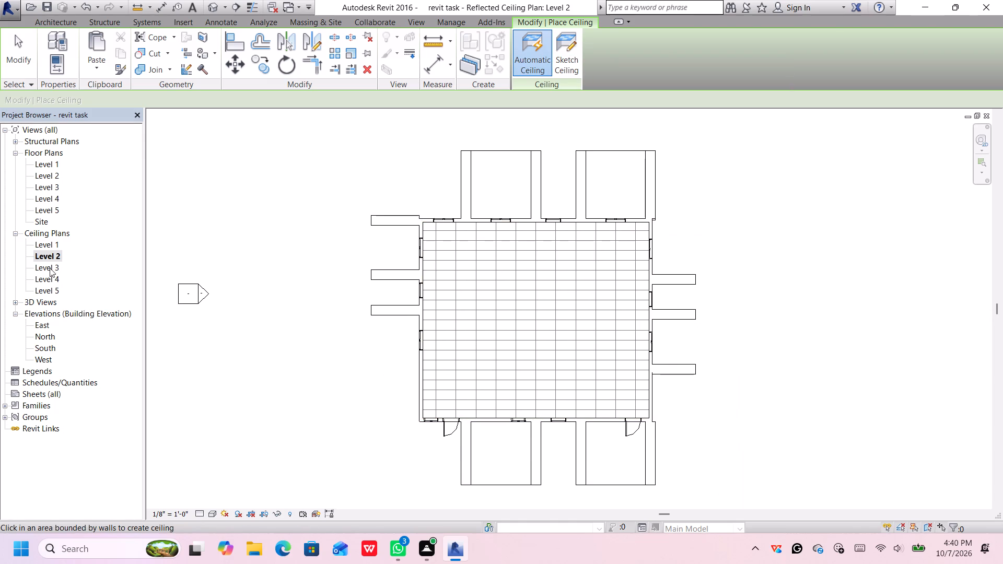
On the Level 3 ceiling plan, place an automatic ceiling in the area enclosed by the building's outer walls.
{"action": "double_click", "coordinate": [49, 266]}
{"action": "left_click", "coordinate": [398, 315]}
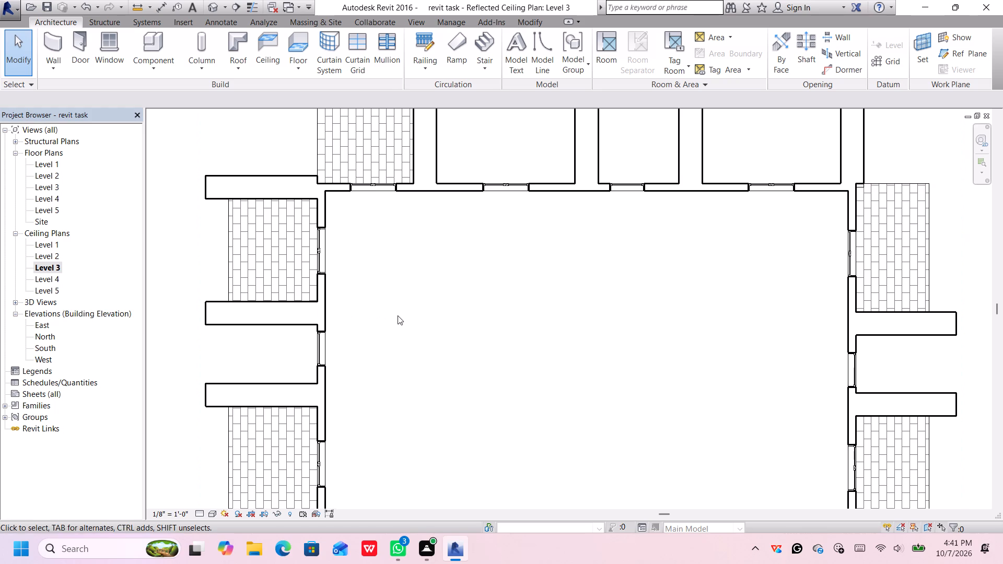
{"action": "scroll", "coordinate": [438, 312], "scroll_direction": "down", "scroll_amount": 6}
{"action": "middle_click_drag", "start_coordinate": [452, 308], "coordinate": [444, 281]}
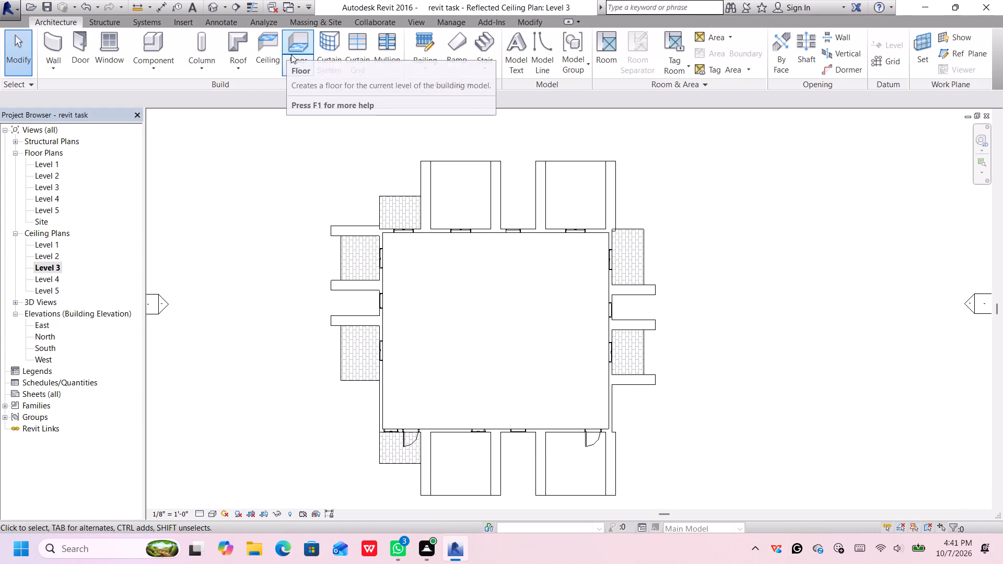
{"action": "left_click", "coordinate": [266, 46]}
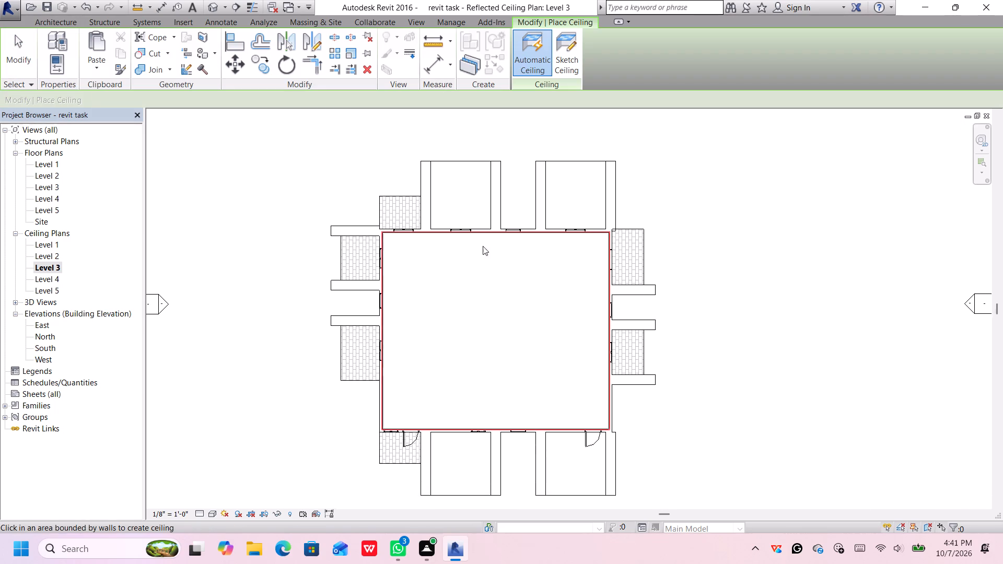
{"action": "left_click", "coordinate": [492, 285]}
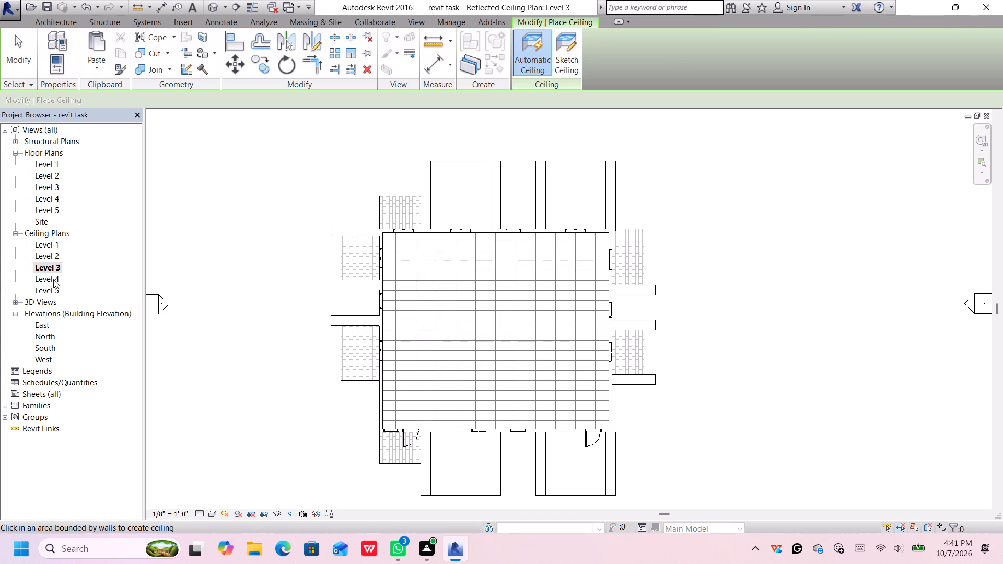
On the Level 4 ceiling plan, place an automatic ceiling in the area enclosed by the building's outer walls.
{"action": "left_click", "coordinate": [53, 280]}
{"action": "left_click", "coordinate": [51, 285]}
{"action": "left_click", "coordinate": [57, 274]}
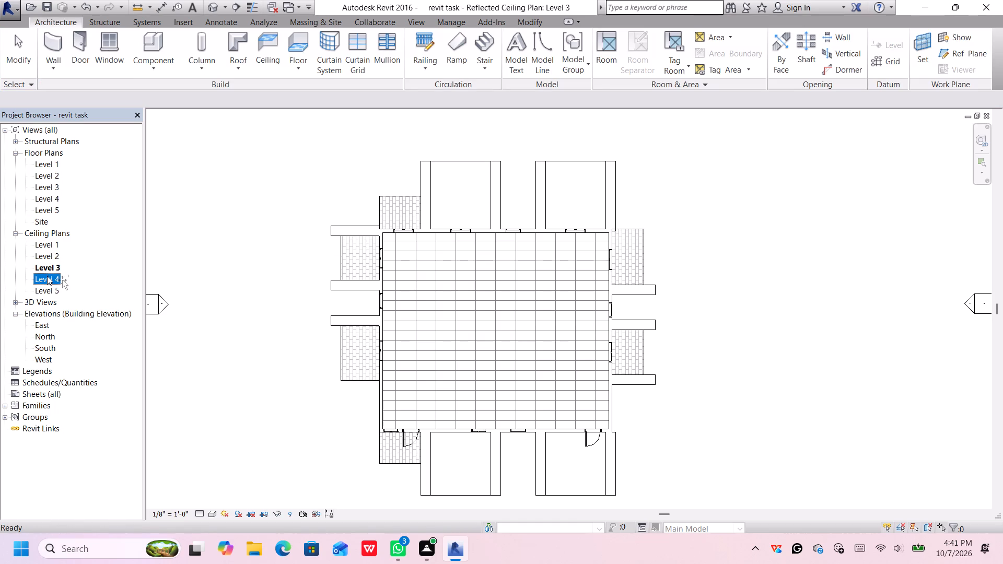
{"action": "double_click", "coordinate": [47, 276]}
{"action": "scroll", "coordinate": [563, 257], "scroll_direction": "down", "scroll_amount": 2}
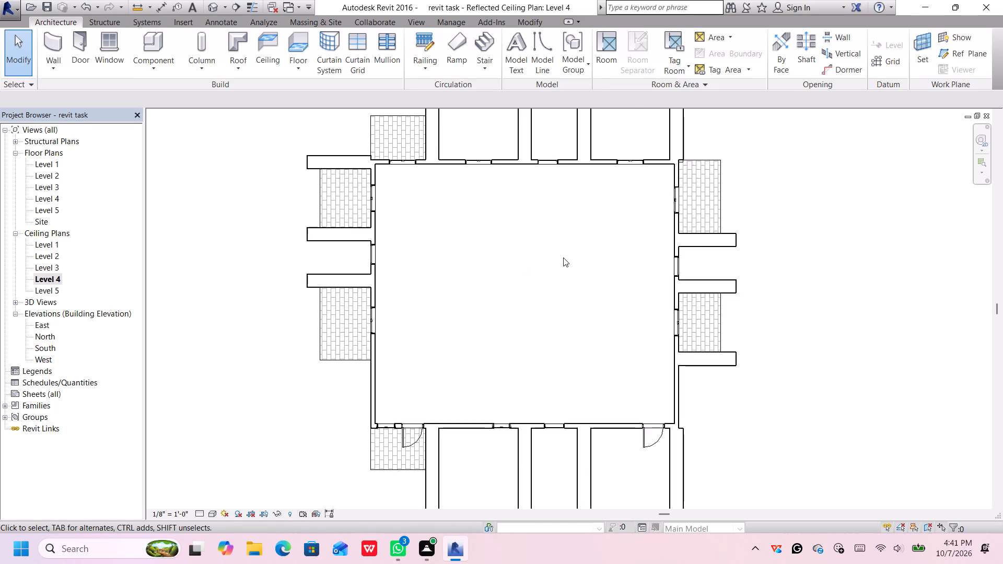
{"action": "left_click", "coordinate": [269, 35]}
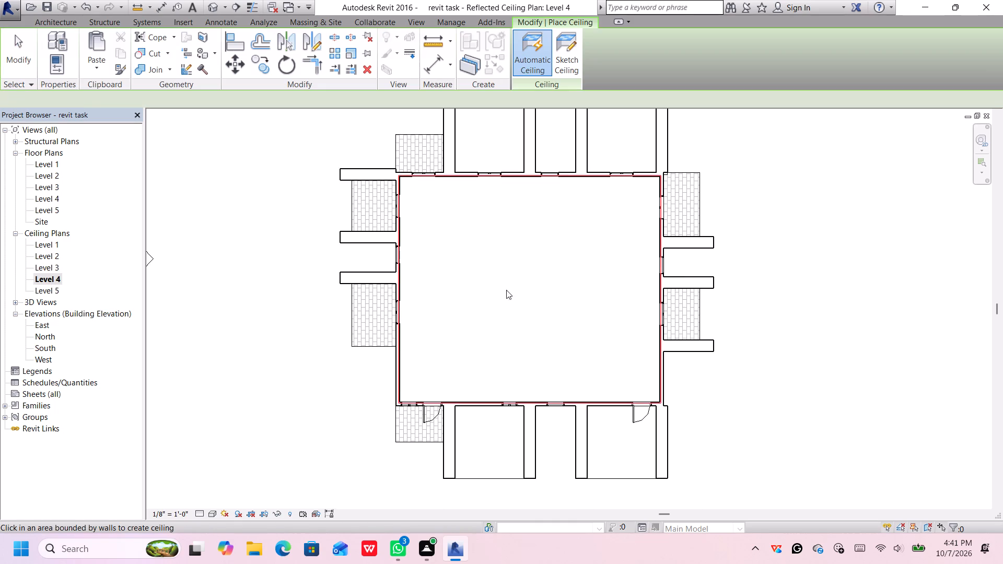
{"action": "left_click", "coordinate": [507, 296]}
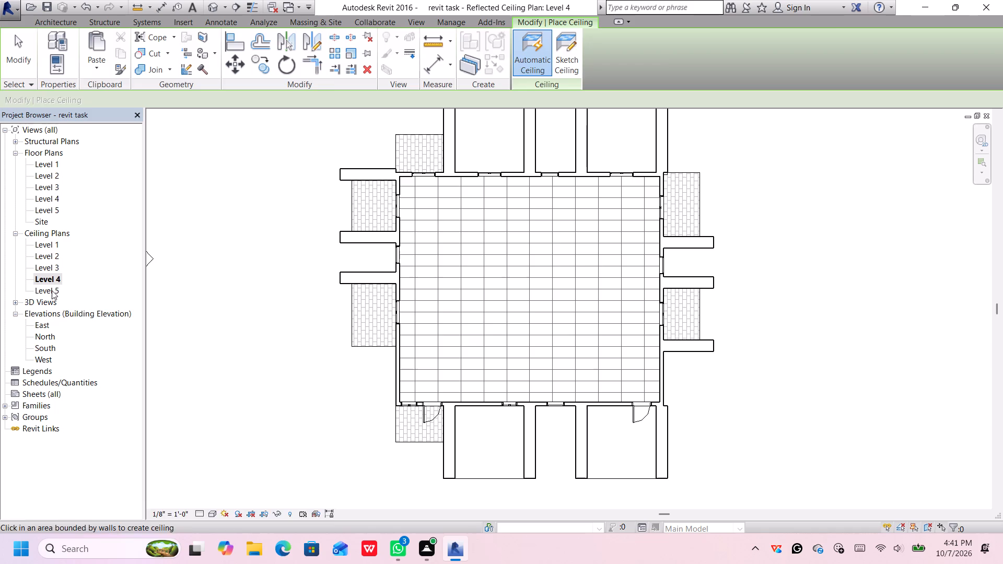
On the Level 5 ceiling plan, place an automatic ceiling in the area enclosed by the building's outer walls.
{"action": "double_click", "coordinate": [52, 290]}
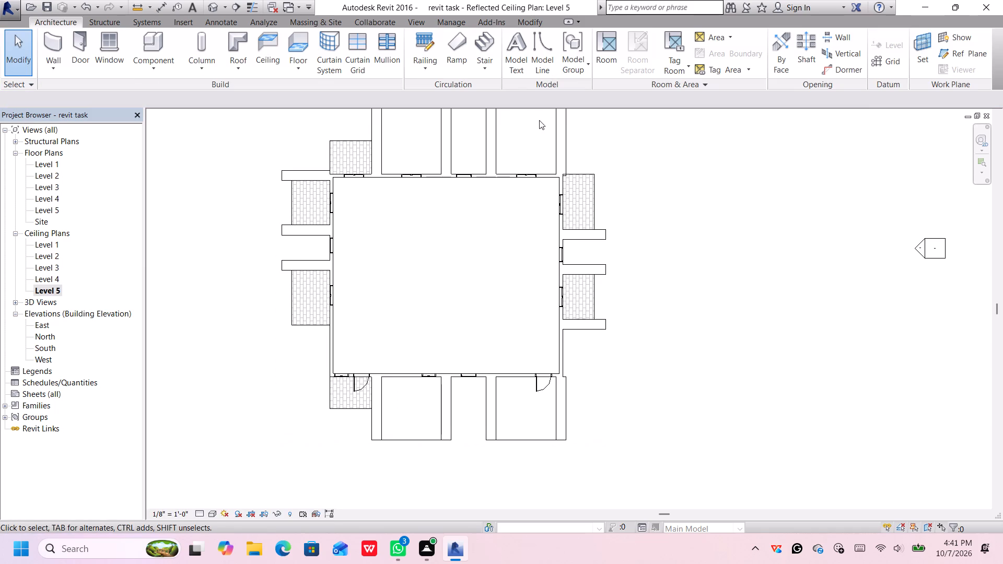
{"action": "left_click", "coordinate": [261, 39]}
{"action": "left_click", "coordinate": [396, 256]}
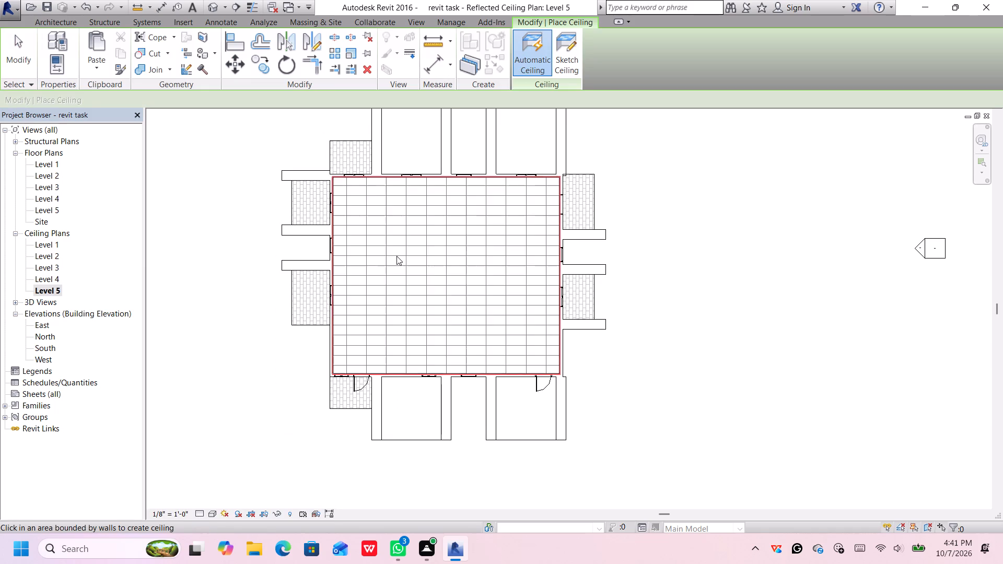
{"action": "scroll", "coordinate": [398, 256], "scroll_direction": "down", "scroll_amount": 3}
{"action": "scroll", "coordinate": [398, 253], "scroll_direction": "up", "scroll_amount": 1}
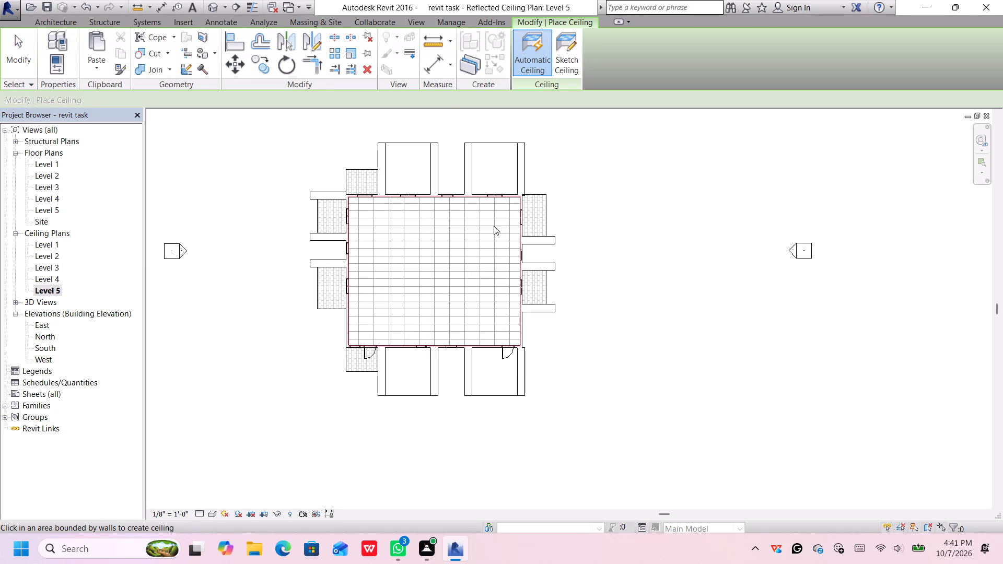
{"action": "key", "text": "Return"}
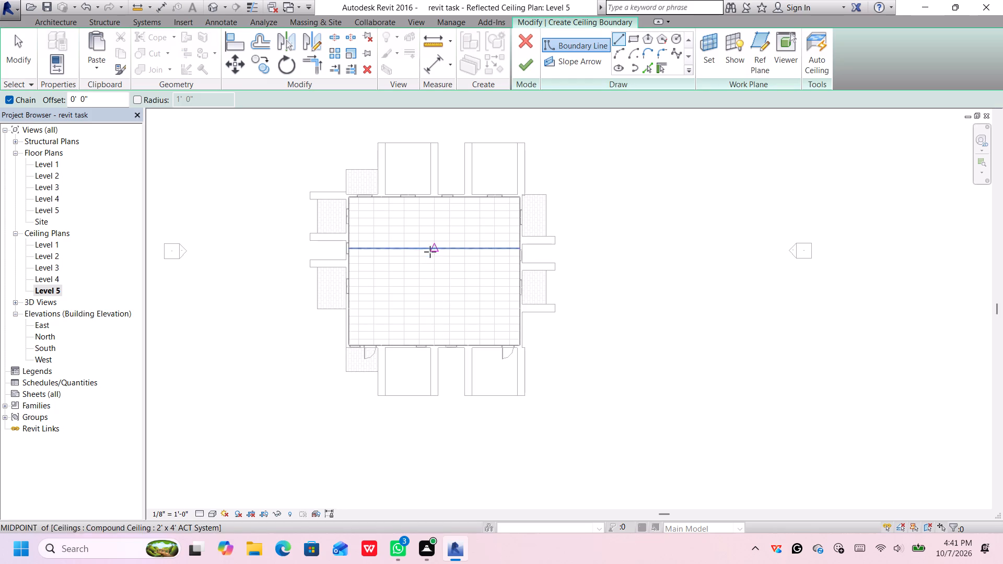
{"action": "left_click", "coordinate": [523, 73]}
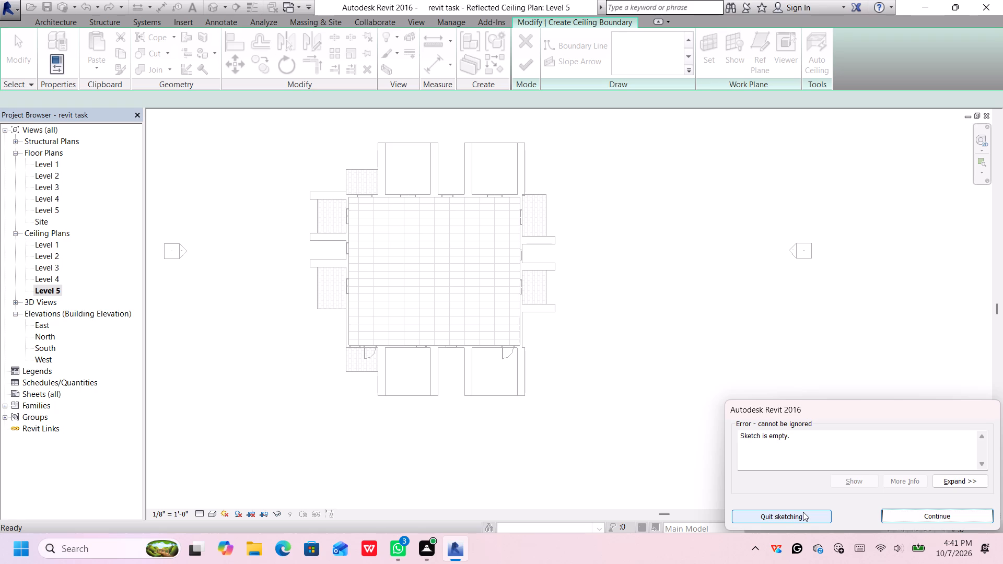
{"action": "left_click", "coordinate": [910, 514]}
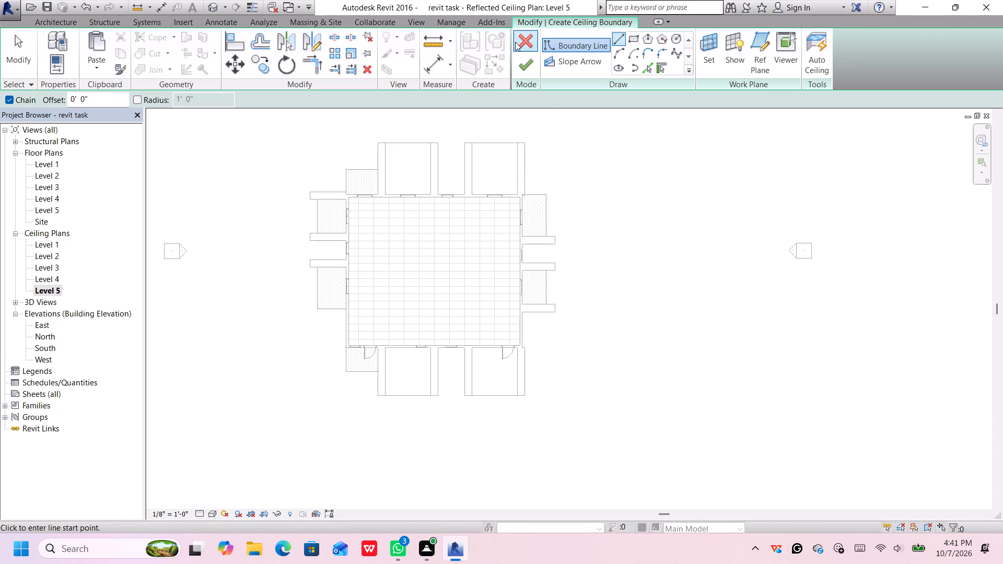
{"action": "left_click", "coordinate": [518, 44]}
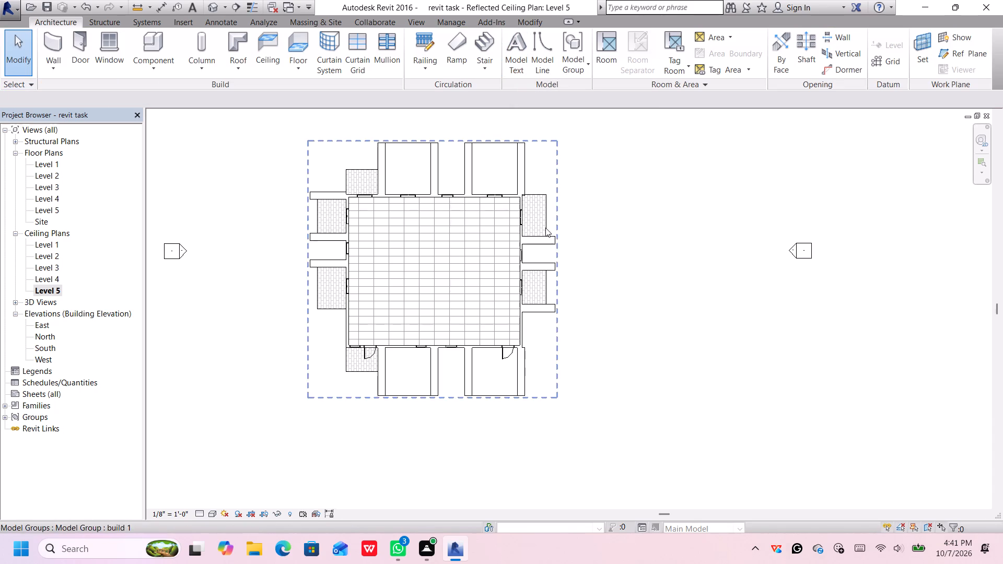
Examine the Level 5 ceiling plan and the open top storey of the building in the default 3D view.
{"action": "scroll", "coordinate": [457, 225], "scroll_direction": "up", "scroll_amount": 1}
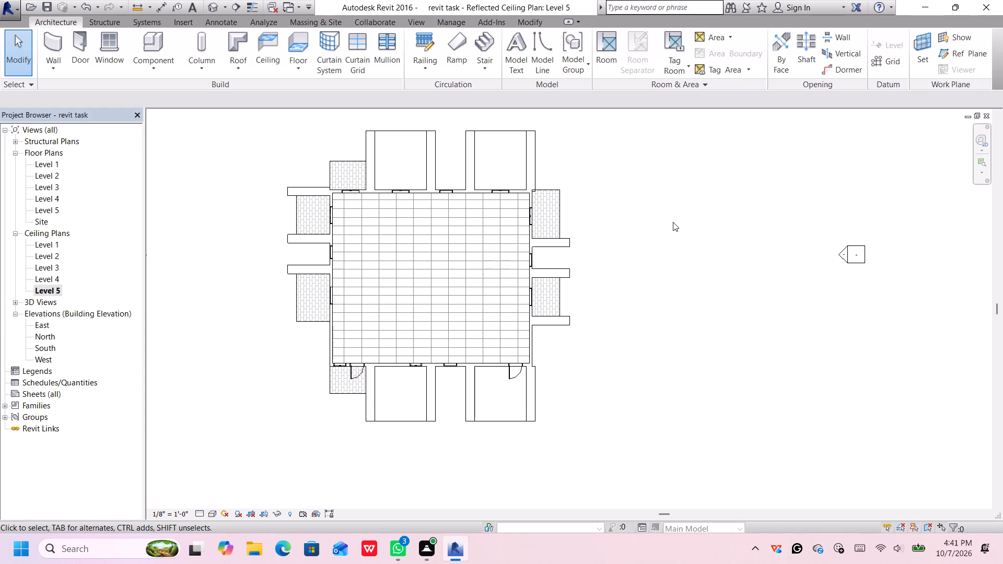
{"action": "scroll", "coordinate": [648, 218], "scroll_direction": "down", "scroll_amount": 1}
{"action": "scroll", "coordinate": [648, 218], "scroll_direction": "up", "scroll_amount": 1}
{"action": "middle_click_drag", "start_coordinate": [632, 219], "coordinate": [649, 241]}
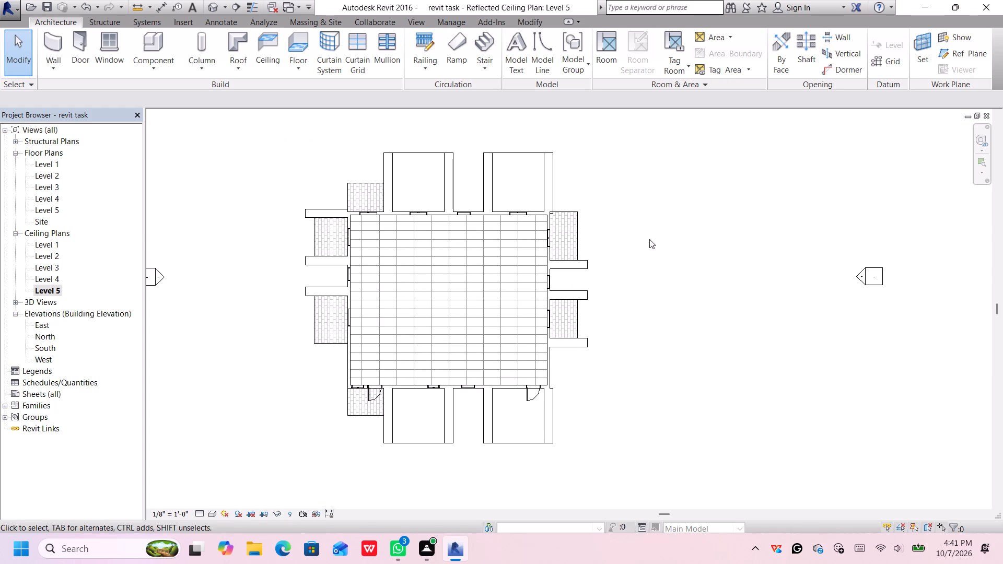
{"action": "left_click", "coordinate": [38, 244]}
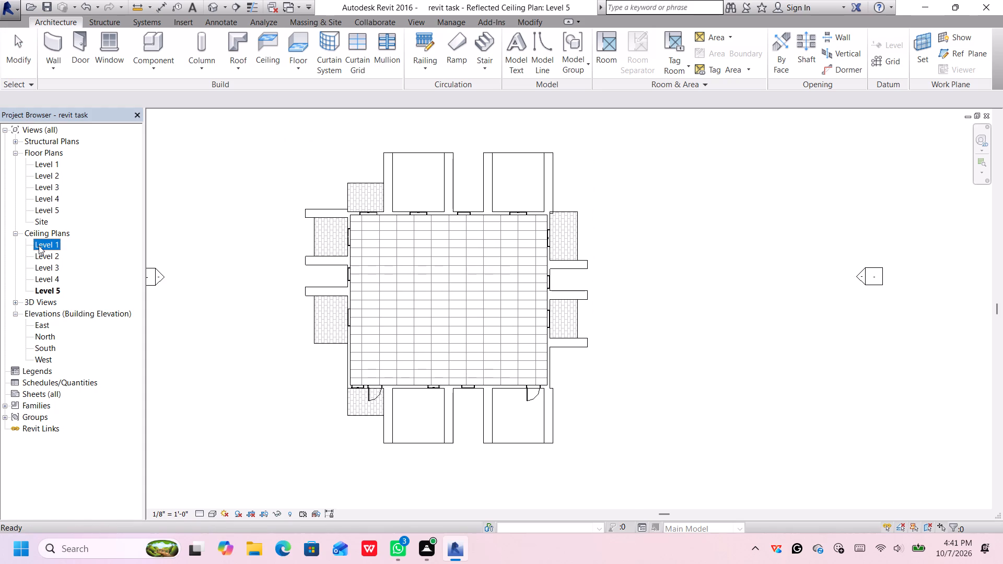
{"action": "left_click", "coordinate": [211, 9]}
{"action": "scroll", "coordinate": [608, 289], "scroll_direction": "down", "scroll_amount": 3}
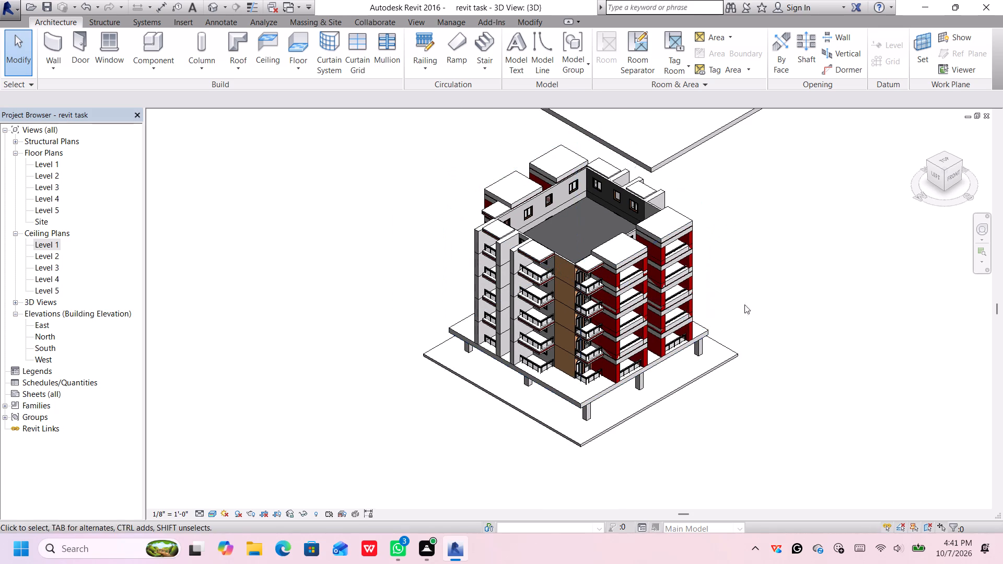
{"action": "middle_click_drag", "start_coordinate": [777, 269], "coordinate": [707, 284]}
{"action": "scroll", "coordinate": [495, 225], "scroll_direction": "up", "scroll_amount": 6}
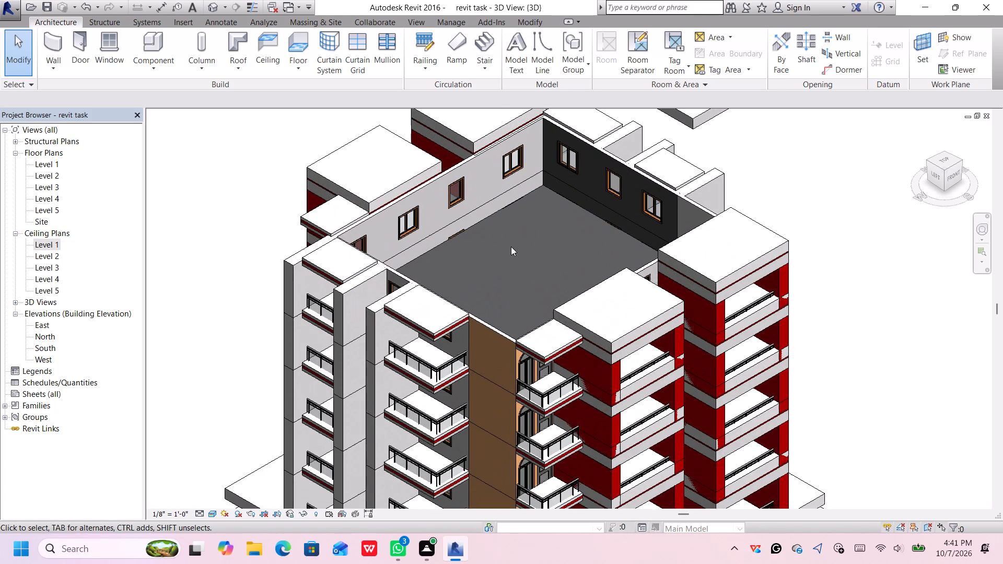
{"action": "middle_click_drag", "start_coordinate": [520, 231], "coordinate": [511, 257]}
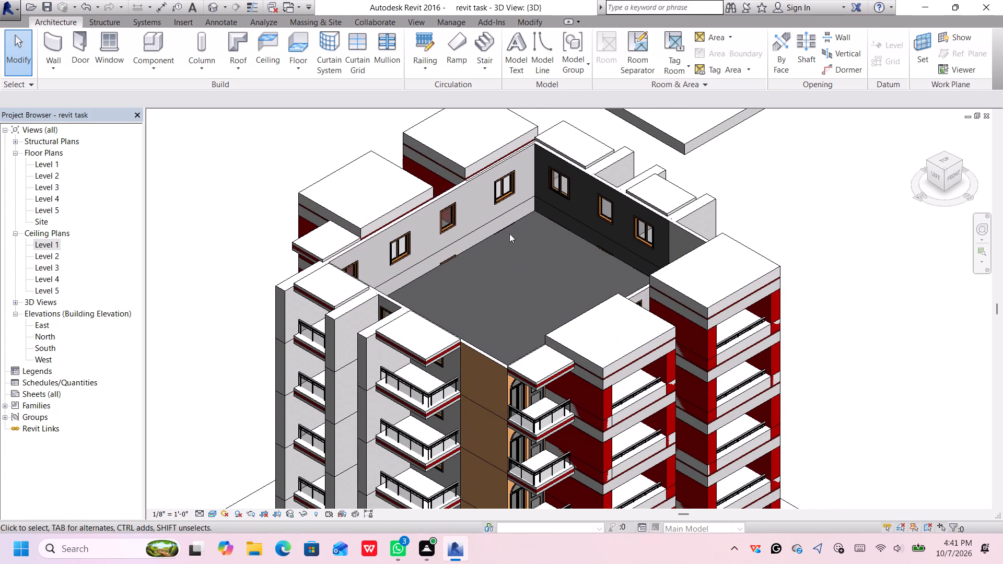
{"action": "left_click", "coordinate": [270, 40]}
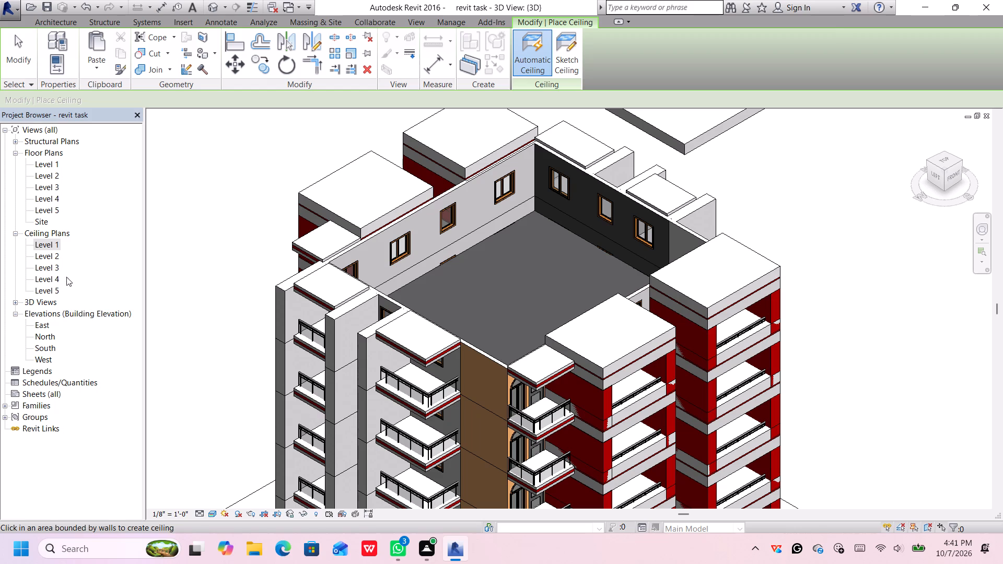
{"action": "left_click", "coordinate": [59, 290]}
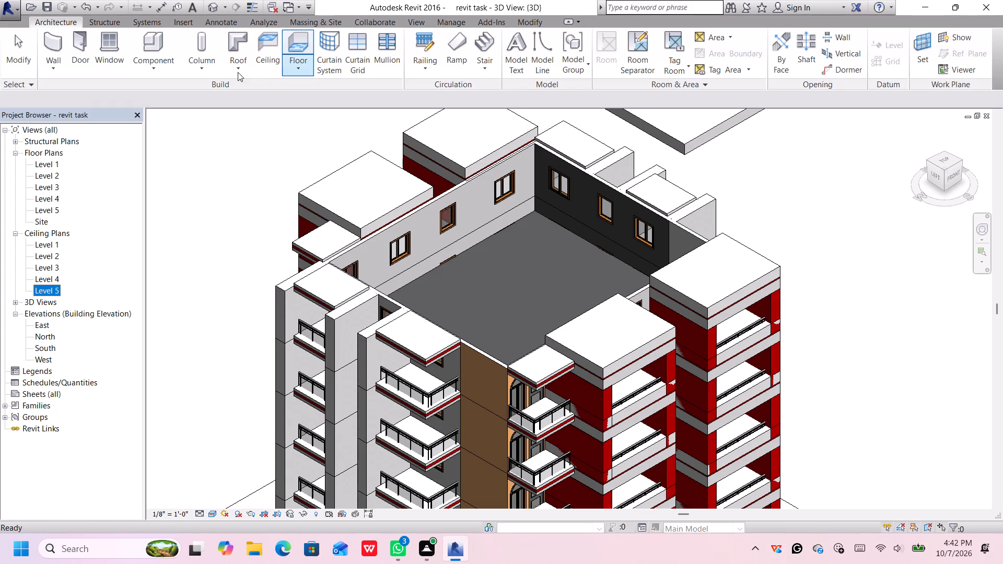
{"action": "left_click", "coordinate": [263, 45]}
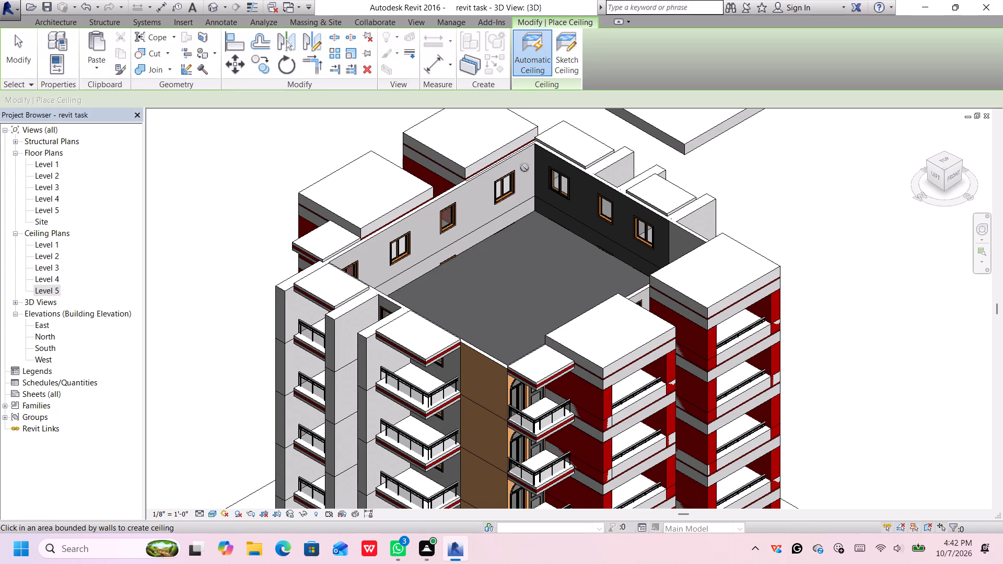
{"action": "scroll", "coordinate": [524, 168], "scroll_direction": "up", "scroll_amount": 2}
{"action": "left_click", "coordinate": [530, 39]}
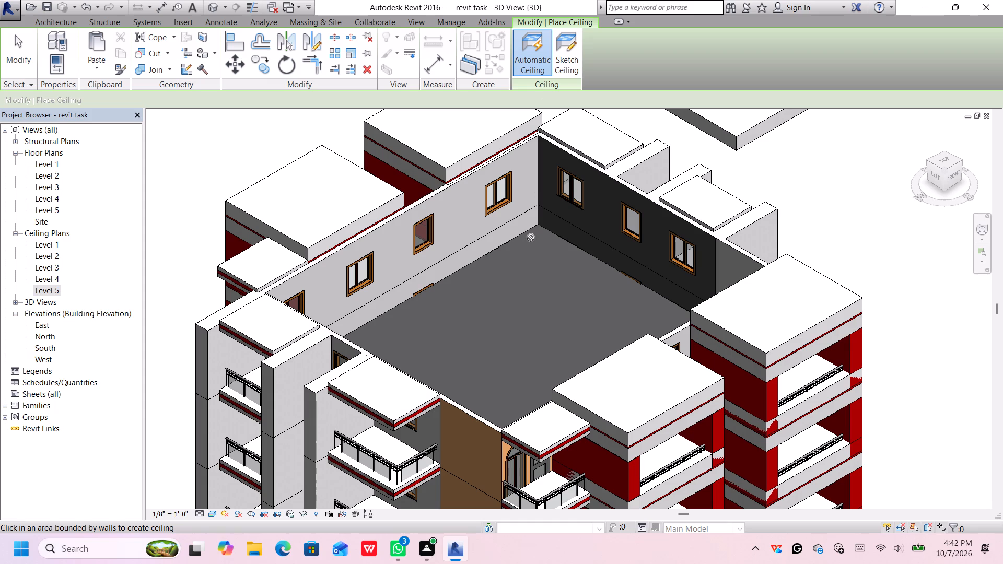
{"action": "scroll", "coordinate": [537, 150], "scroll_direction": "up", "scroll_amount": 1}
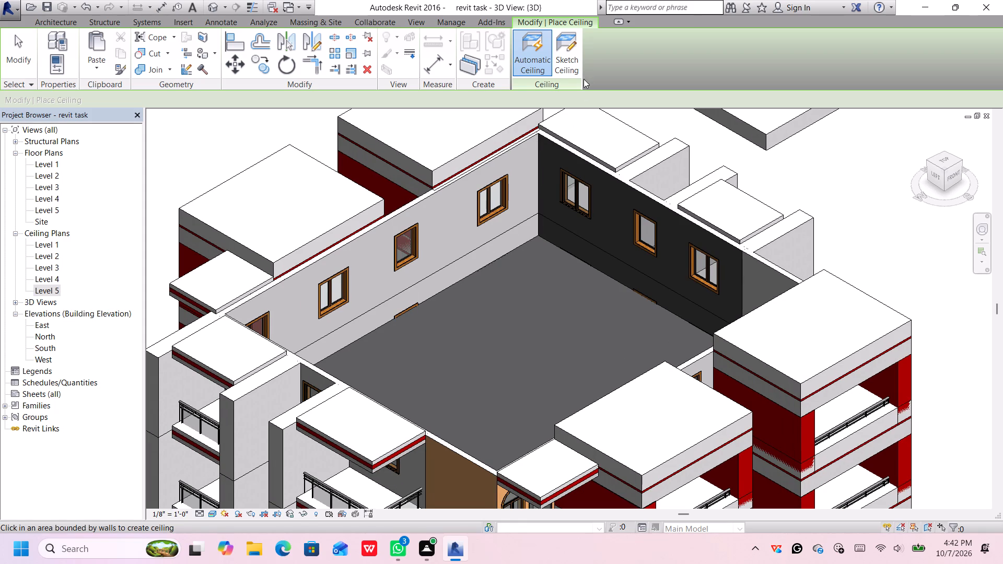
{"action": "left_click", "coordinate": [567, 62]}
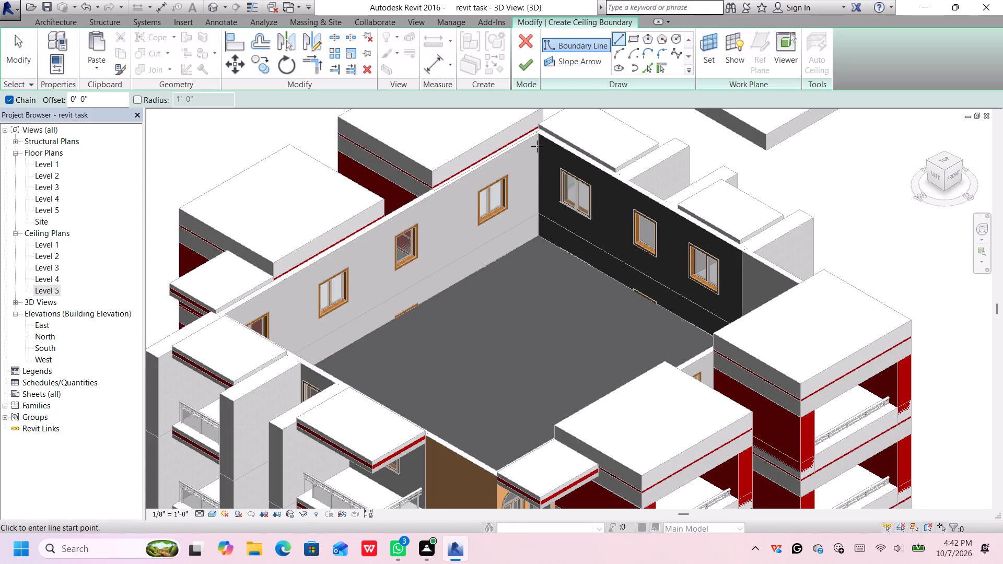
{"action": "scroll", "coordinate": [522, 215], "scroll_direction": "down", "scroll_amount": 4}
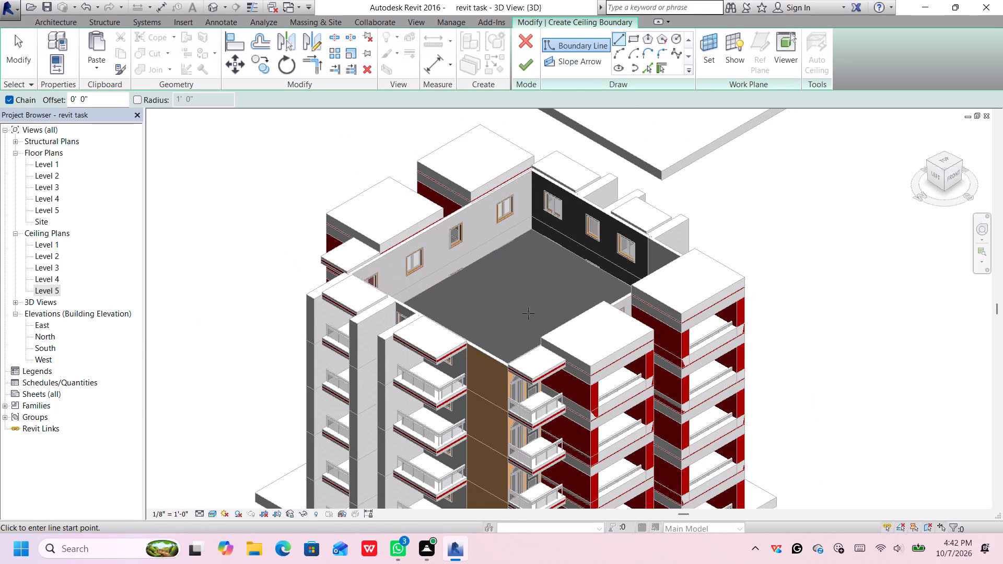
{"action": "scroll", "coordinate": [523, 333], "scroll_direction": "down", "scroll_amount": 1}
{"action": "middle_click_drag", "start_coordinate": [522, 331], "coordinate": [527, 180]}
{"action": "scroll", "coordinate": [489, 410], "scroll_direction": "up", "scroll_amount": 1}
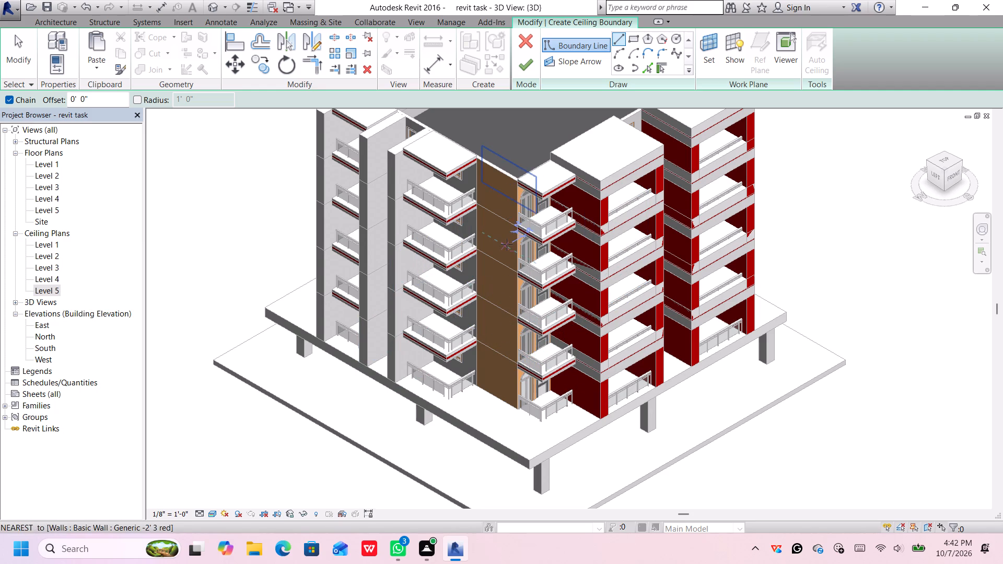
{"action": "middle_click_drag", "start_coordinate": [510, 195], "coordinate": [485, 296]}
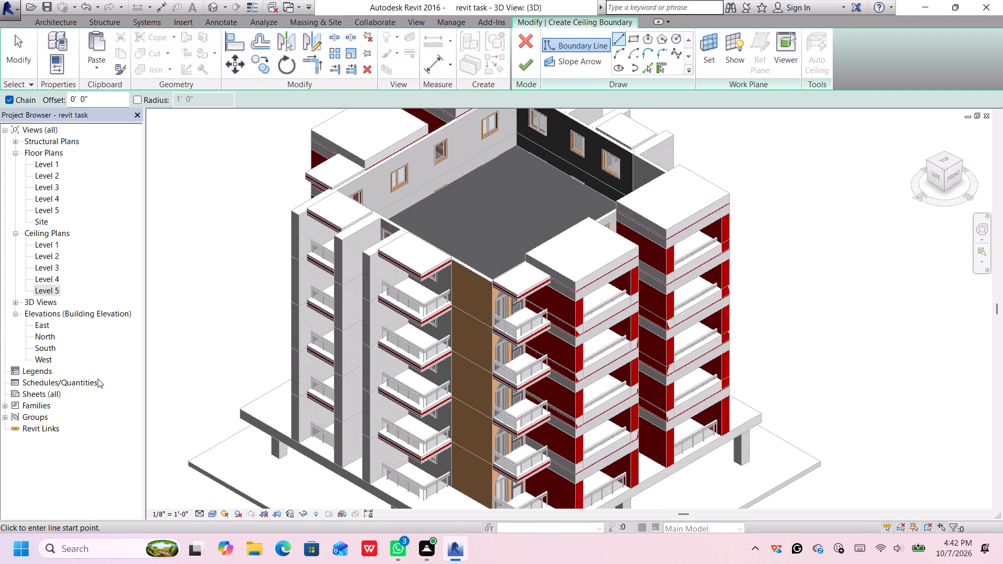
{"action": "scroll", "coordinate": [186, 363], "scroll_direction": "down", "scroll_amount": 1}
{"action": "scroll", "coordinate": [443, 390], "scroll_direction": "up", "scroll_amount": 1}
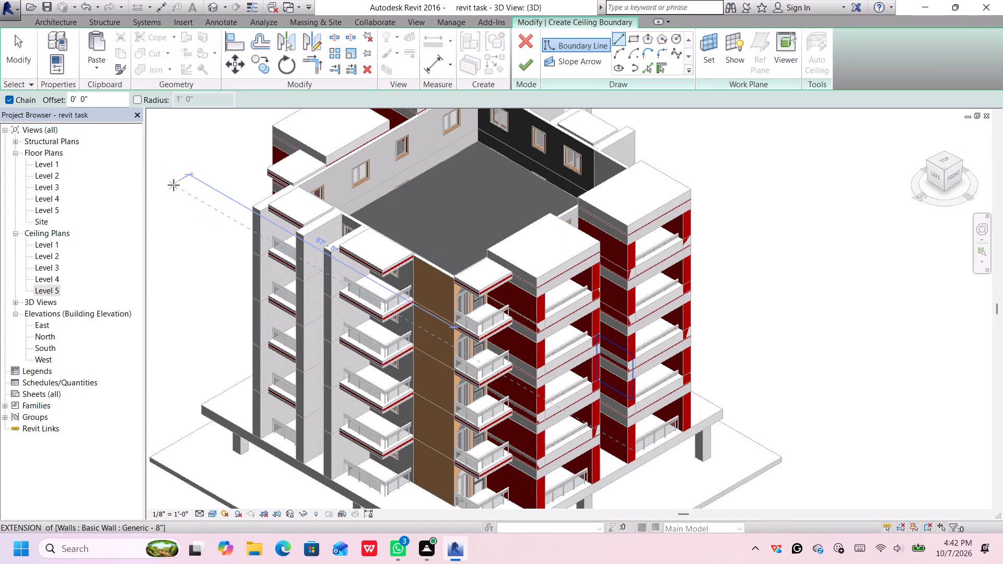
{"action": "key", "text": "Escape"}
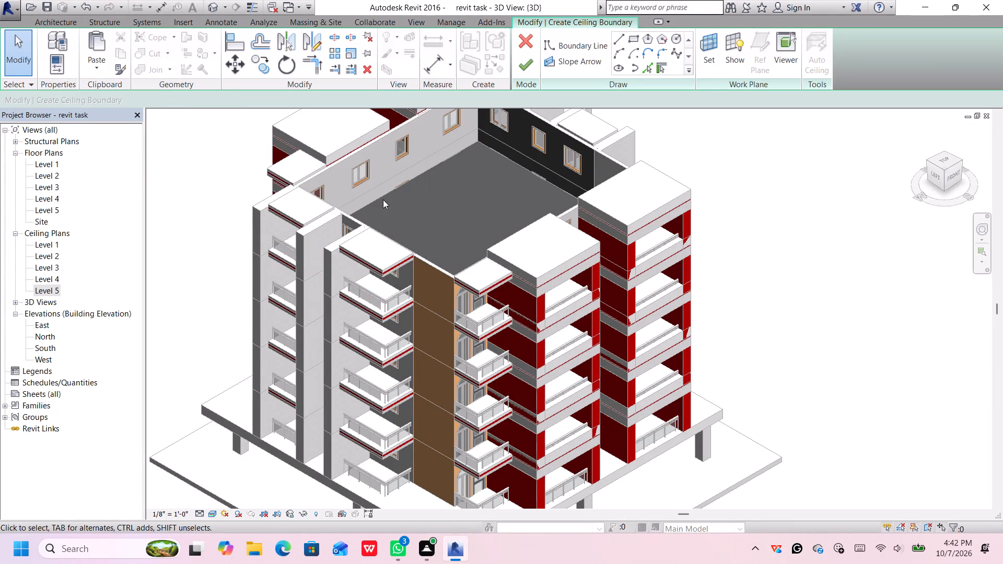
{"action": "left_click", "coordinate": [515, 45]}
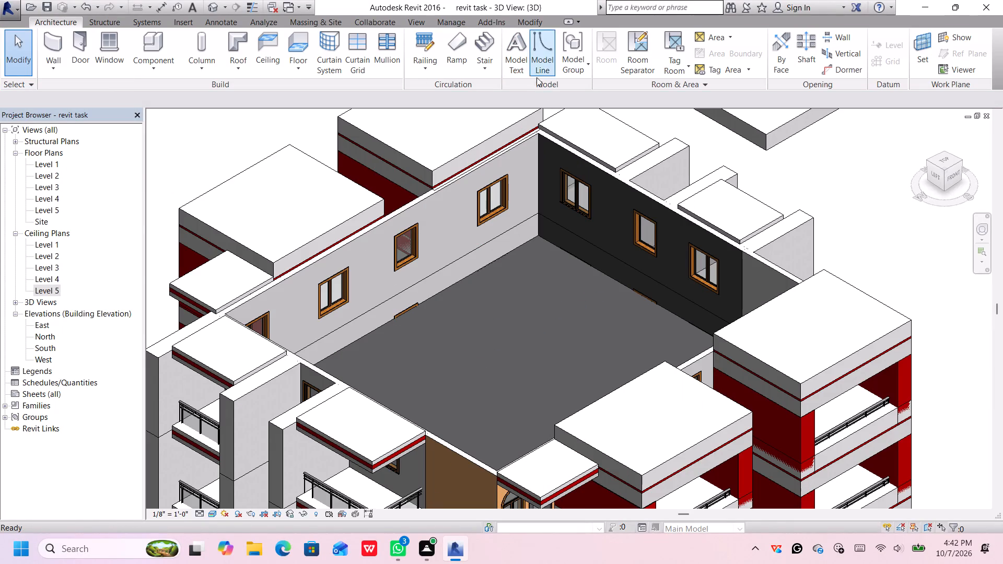
Open the South elevation of the building.
{"action": "scroll", "coordinate": [587, 148], "scroll_direction": "down", "scroll_amount": 5}
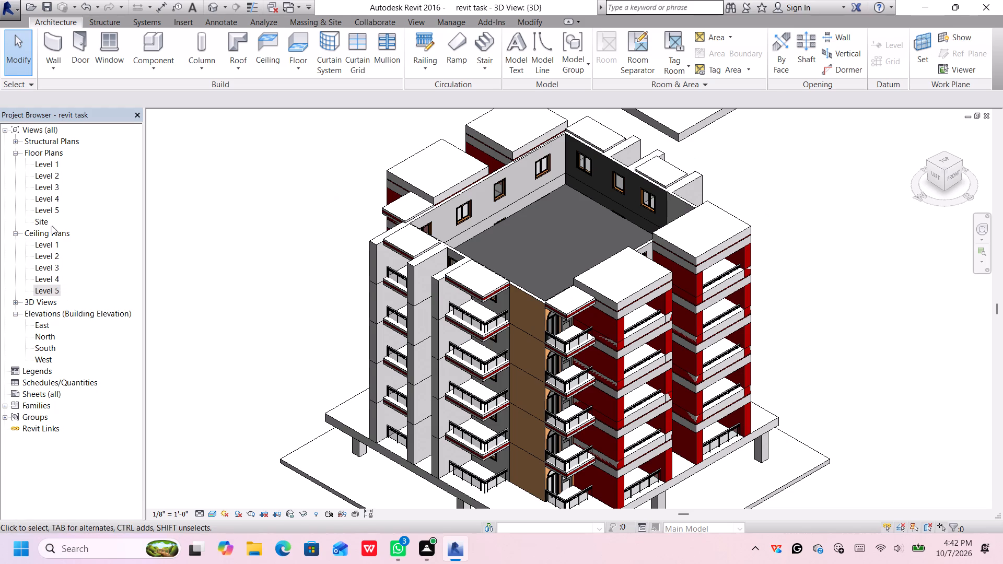
{"action": "double_click", "coordinate": [47, 347]}
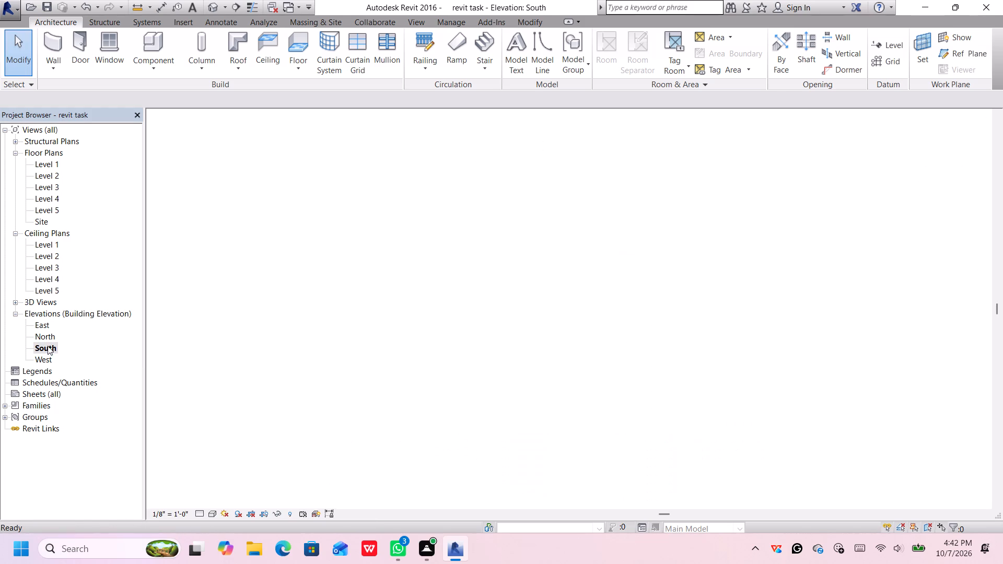
Draw a new level line 10' above Level 5 in the South elevation, ending in line with the existing level heads.
{"action": "middle_click_drag", "start_coordinate": [697, 198], "coordinate": [565, 260]}
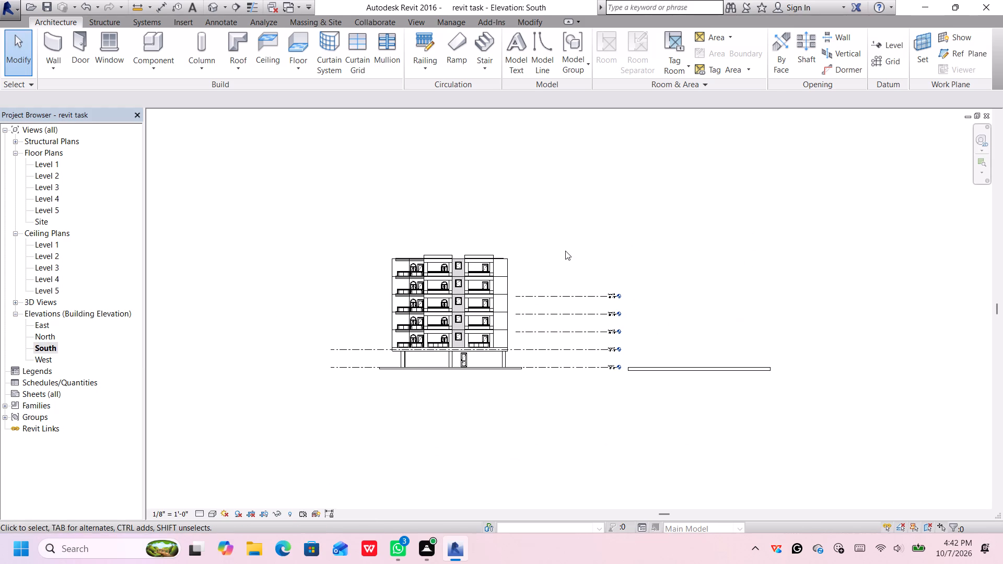
{"action": "scroll", "coordinate": [635, 291], "scroll_direction": "up", "scroll_amount": 3}
{"action": "middle_click_drag", "start_coordinate": [620, 305], "coordinate": [637, 295]}
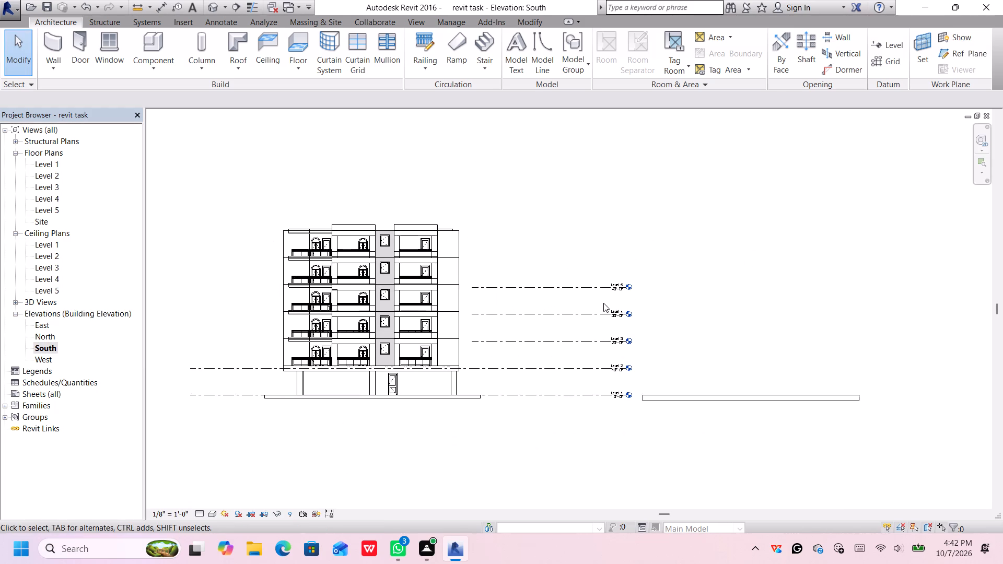
{"action": "middle_click_drag", "start_coordinate": [605, 304], "coordinate": [620, 309]}
{"action": "scroll", "coordinate": [624, 305], "scroll_direction": "up", "scroll_amount": 2}
{"action": "middle_click_drag", "start_coordinate": [632, 301], "coordinate": [660, 308]}
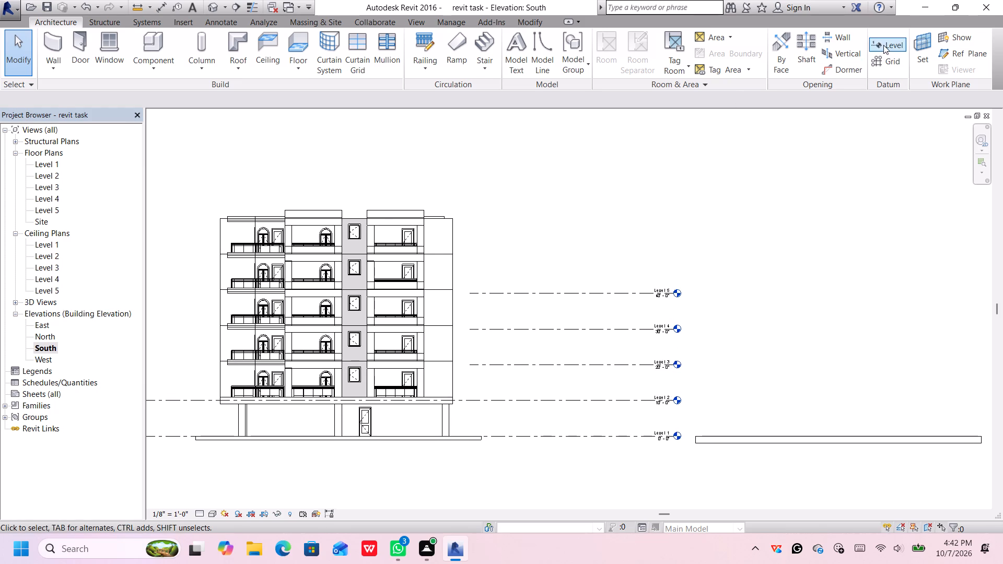
{"action": "left_click", "coordinate": [883, 45]}
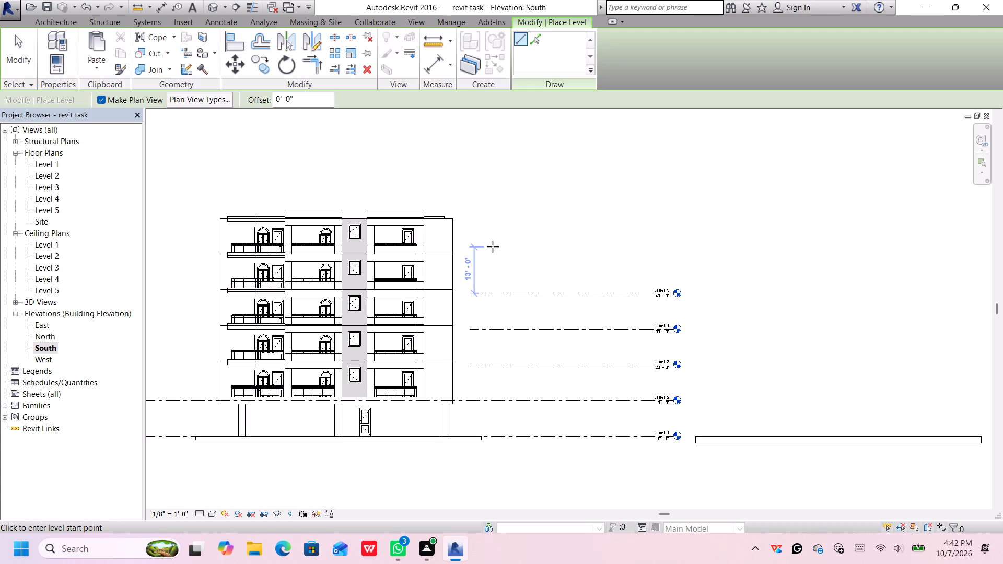
{"action": "key", "text": "1"}
{"action": "key", "text": "0"}
{"action": "key", "text": "apostrophe"}
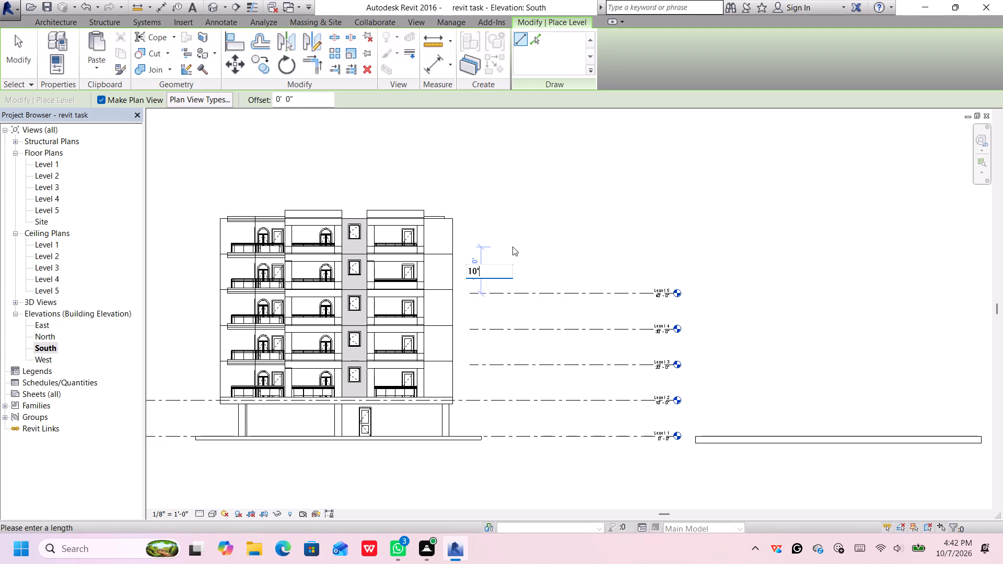
{"action": "key", "text": "Return"}
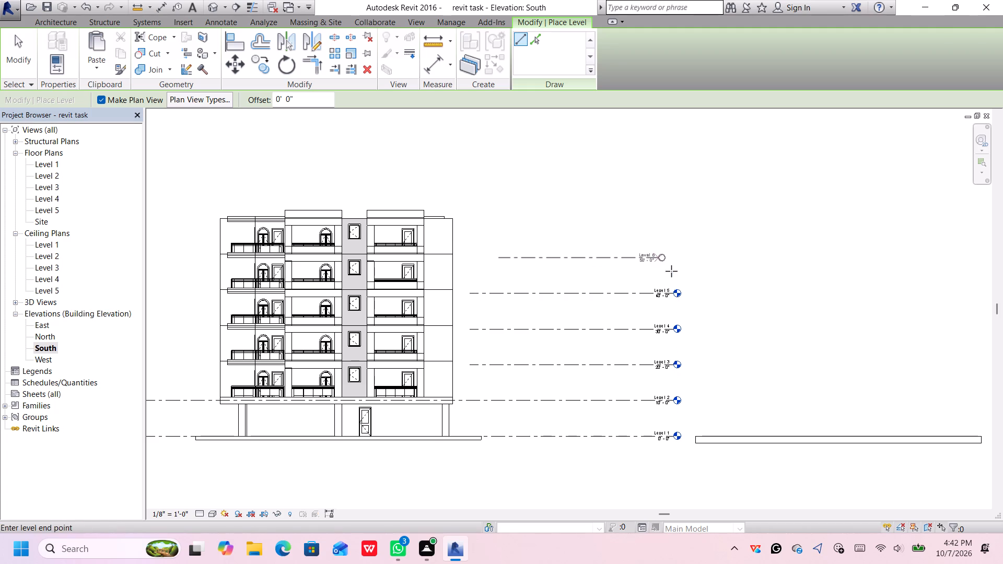
{"action": "left_click", "coordinate": [671, 272]}
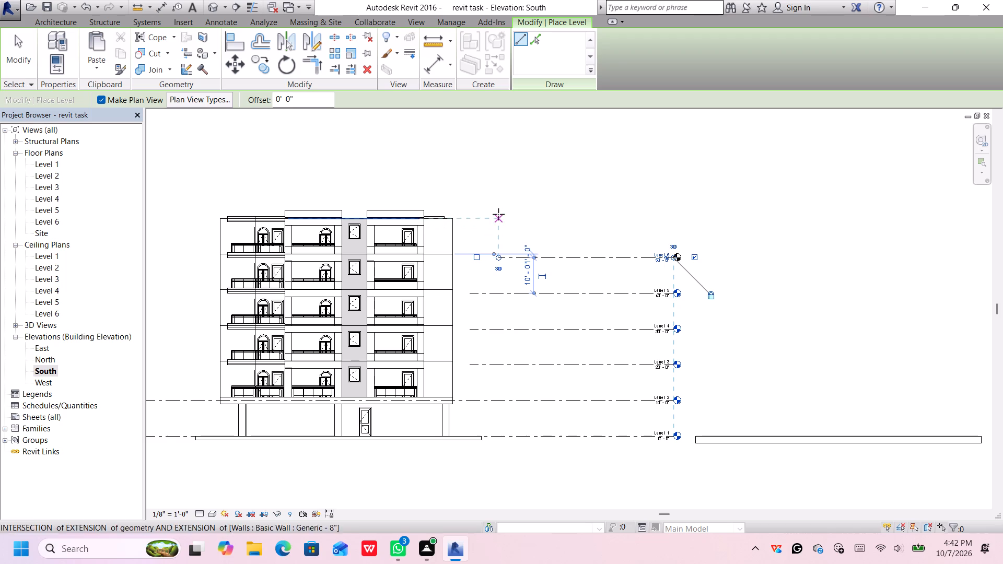
Draw another level line 10' above Level 6, aligned with the ends of the levels below.
{"action": "type", "text": "10'"}
{"action": "key", "text": "Return"}
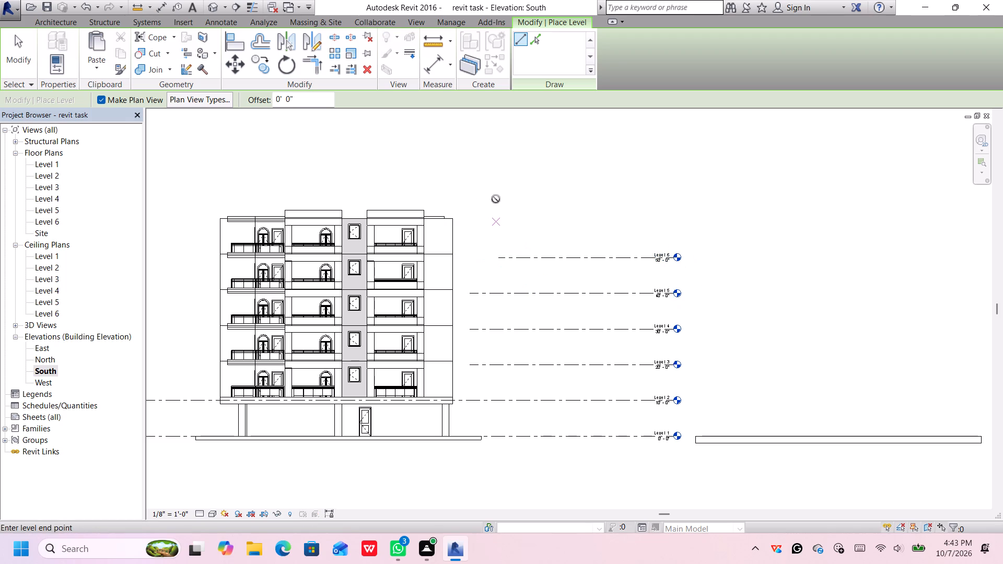
{"action": "left_click", "coordinate": [669, 211]}
{"action": "scroll", "coordinate": [599, 309], "scroll_direction": "down", "scroll_amount": 5}
{"action": "middle_click_drag", "start_coordinate": [599, 309], "coordinate": [631, 271]}
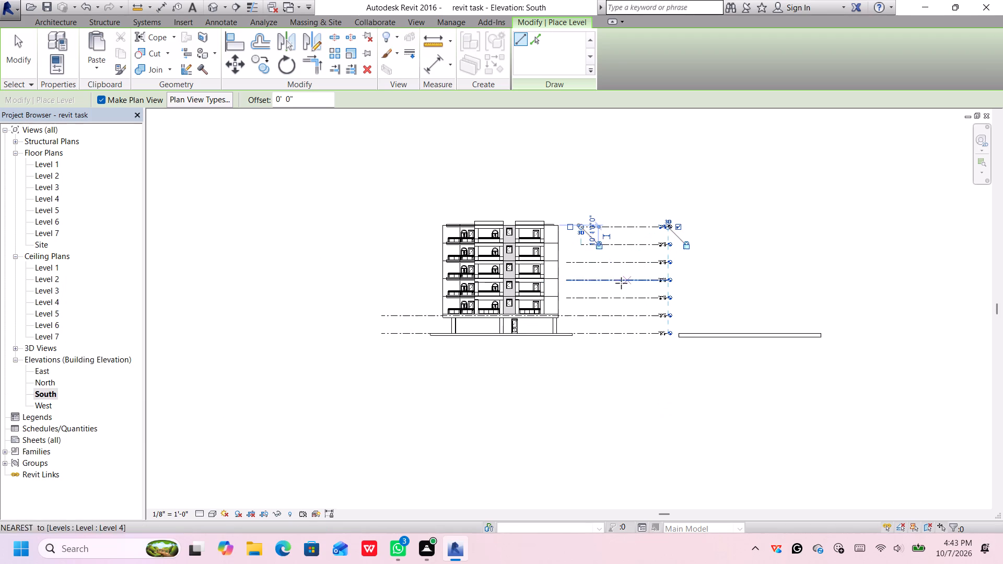
{"action": "scroll", "coordinate": [592, 288], "scroll_direction": "up", "scroll_amount": 2}
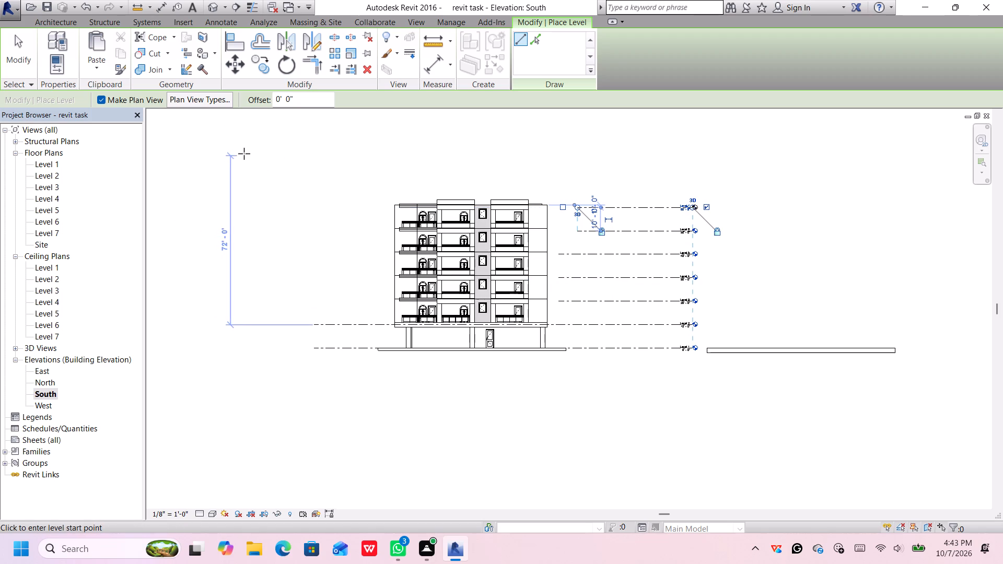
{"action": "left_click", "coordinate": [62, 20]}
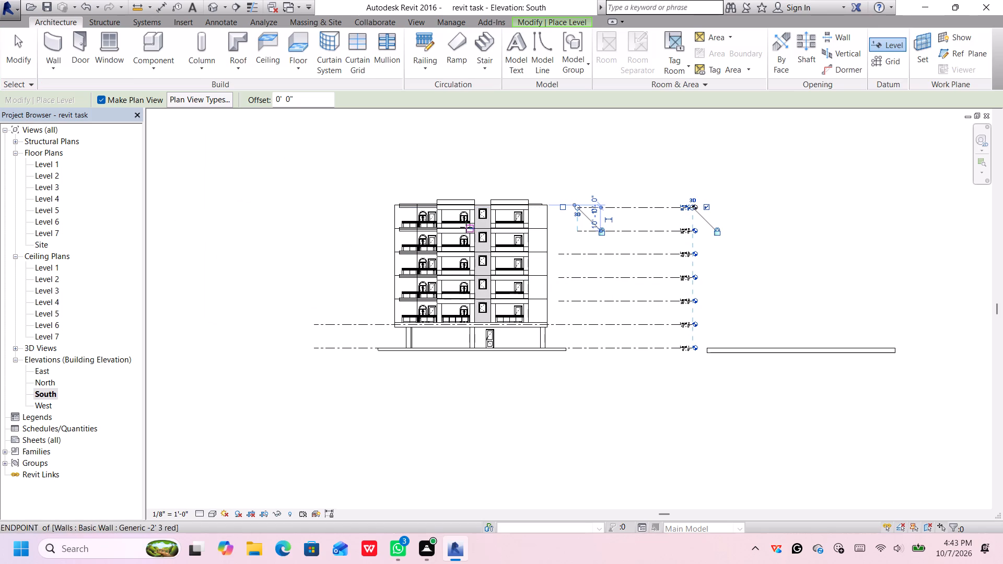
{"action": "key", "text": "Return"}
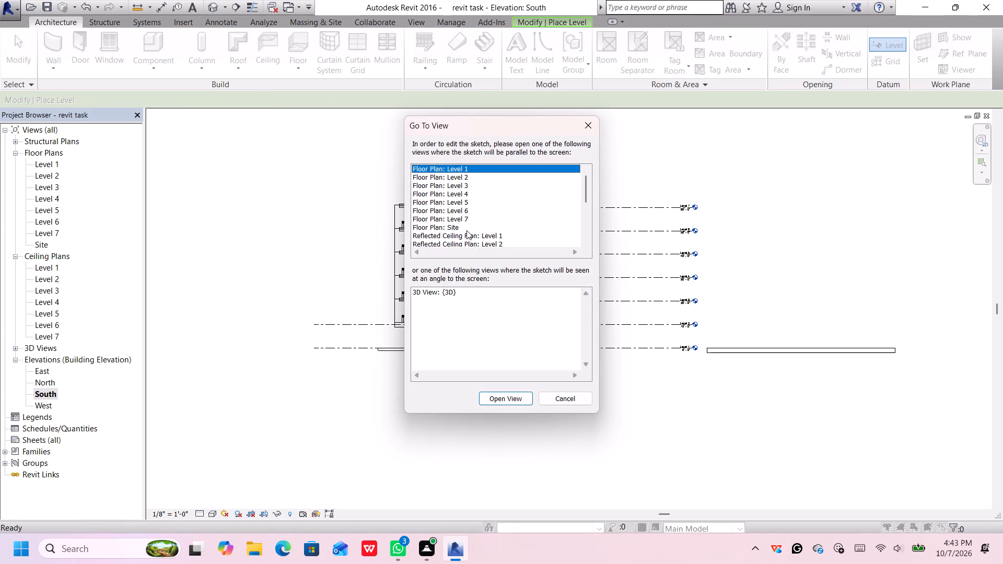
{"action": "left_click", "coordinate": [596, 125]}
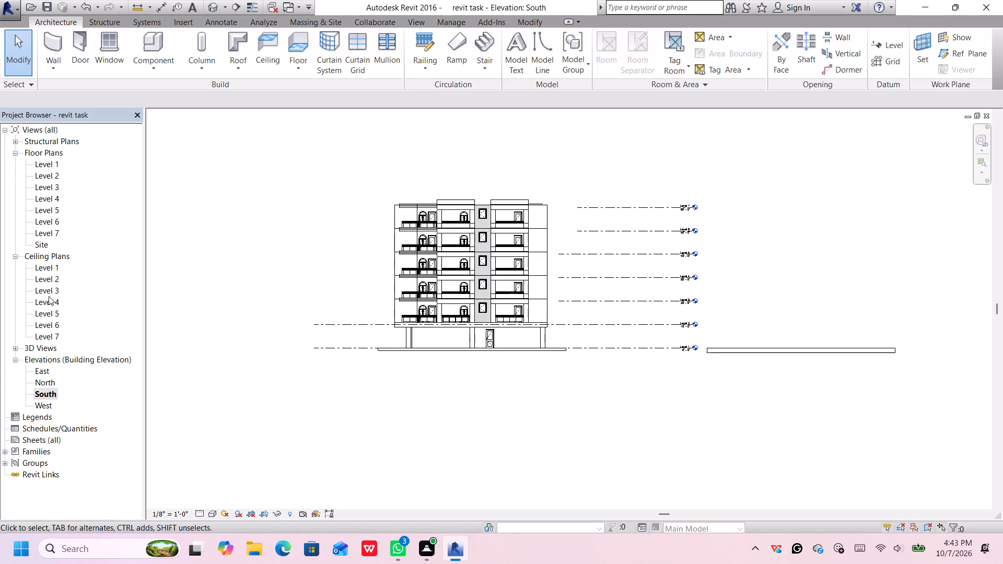
Open the Level 7 ceiling plan and check it for the building's outline.
{"action": "left_click", "coordinate": [48, 332]}
{"action": "double_click", "coordinate": [48, 332]}
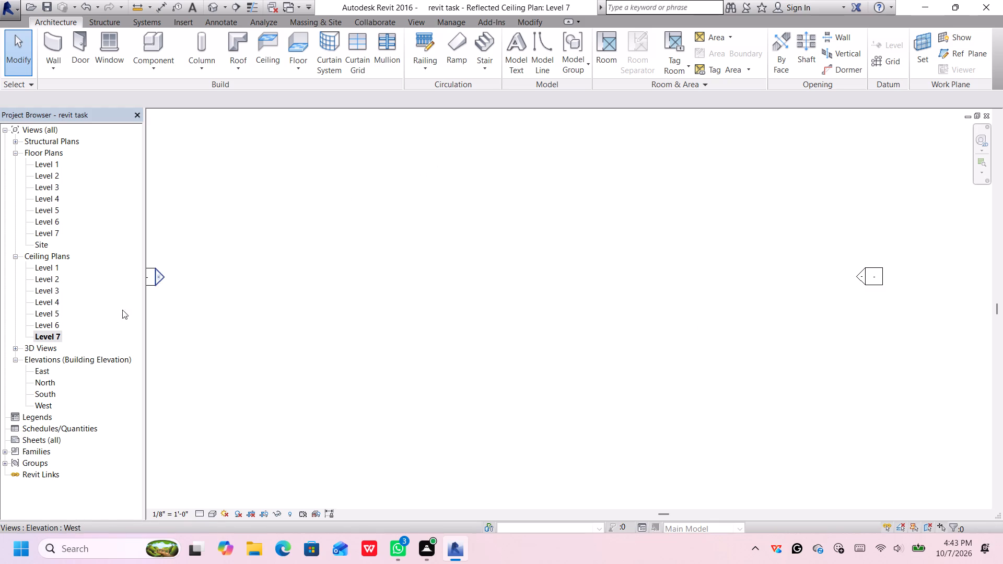
{"action": "scroll", "coordinate": [405, 276], "scroll_direction": "down", "scroll_amount": 1}
{"action": "scroll", "coordinate": [411, 273], "scroll_direction": "up", "scroll_amount": 1}
{"action": "scroll", "coordinate": [414, 271], "scroll_direction": "down", "scroll_amount": 14}
{"action": "middle_click_drag", "start_coordinate": [486, 224], "coordinate": [485, 231]}
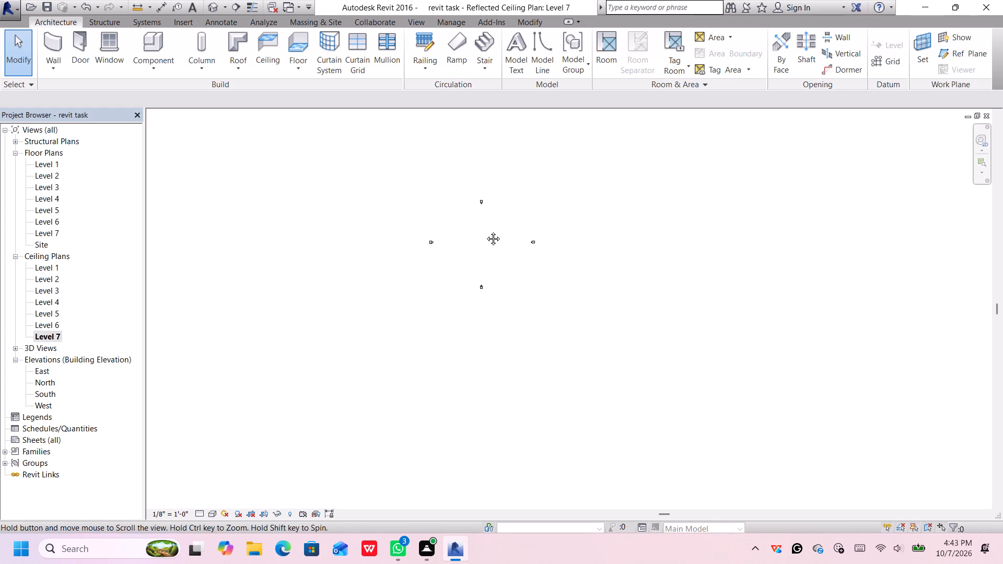
{"action": "middle_click_drag", "start_coordinate": [485, 231], "coordinate": [480, 239]}
On the Level 6 ceiling plan, place an automatic ceiling in the area enclosed by the building's outer walls.
{"action": "double_click", "coordinate": [39, 324]}
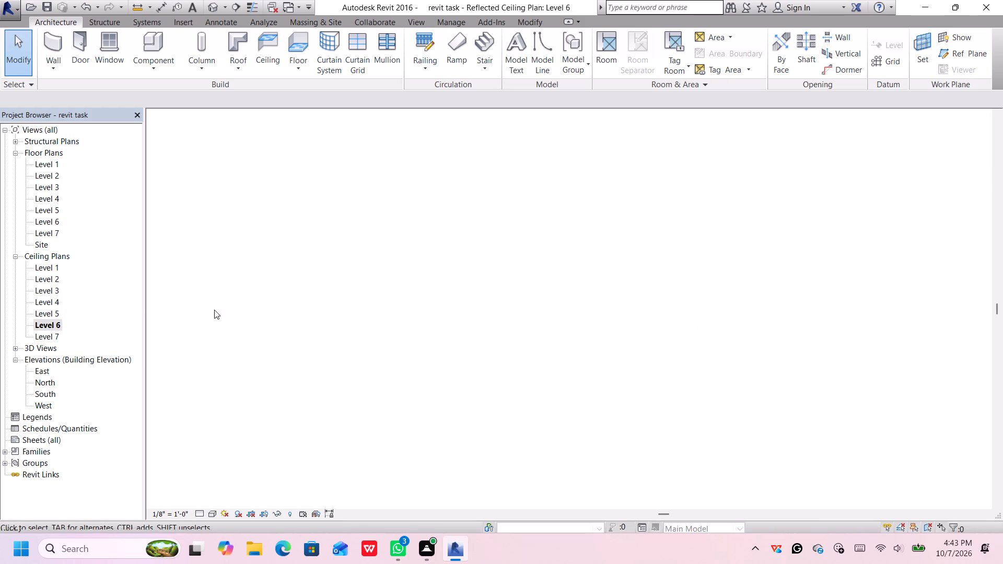
{"action": "scroll", "coordinate": [496, 257], "scroll_direction": "up", "scroll_amount": 5}
{"action": "middle_click_drag", "start_coordinate": [496, 258], "coordinate": [508, 266]}
{"action": "middle_click_drag", "start_coordinate": [510, 267], "coordinate": [528, 279]}
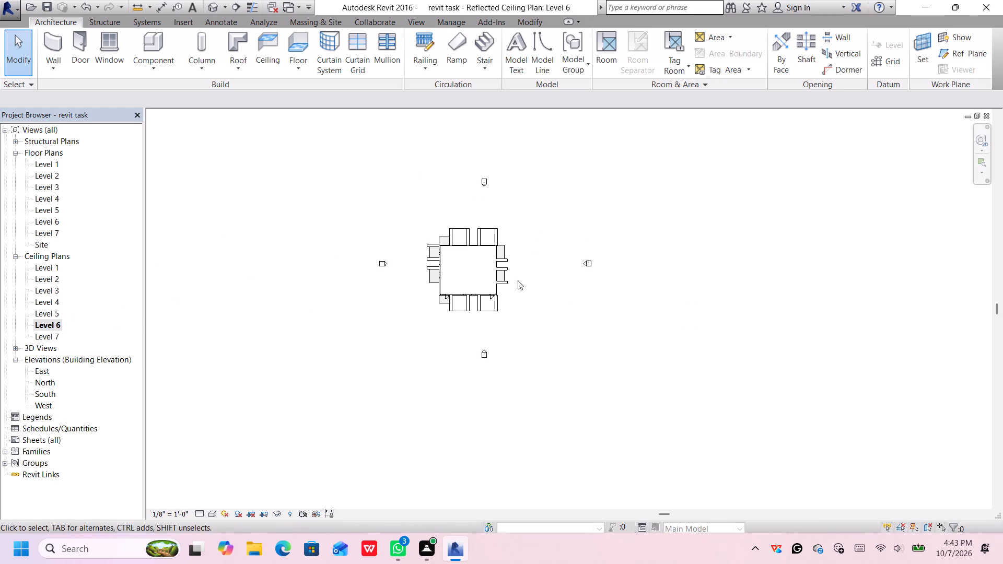
{"action": "scroll", "coordinate": [449, 269], "scroll_direction": "up", "scroll_amount": 4}
{"action": "scroll", "coordinate": [485, 291], "scroll_direction": "up", "scroll_amount": 1}
{"action": "scroll", "coordinate": [485, 289], "scroll_direction": "down", "scroll_amount": 1}
{"action": "scroll", "coordinate": [485, 289], "scroll_direction": "up", "scroll_amount": 1}
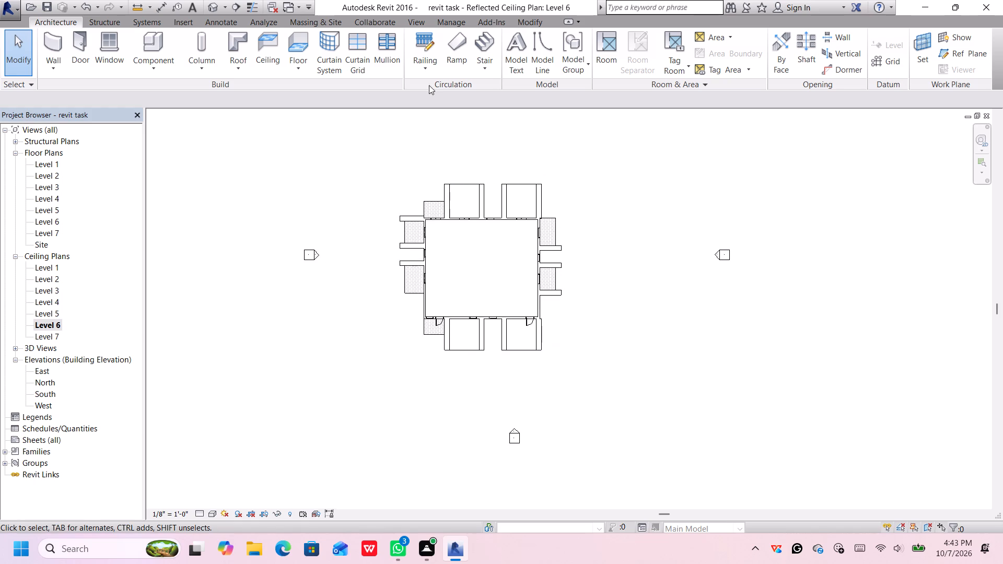
{"action": "left_click", "coordinate": [262, 49]}
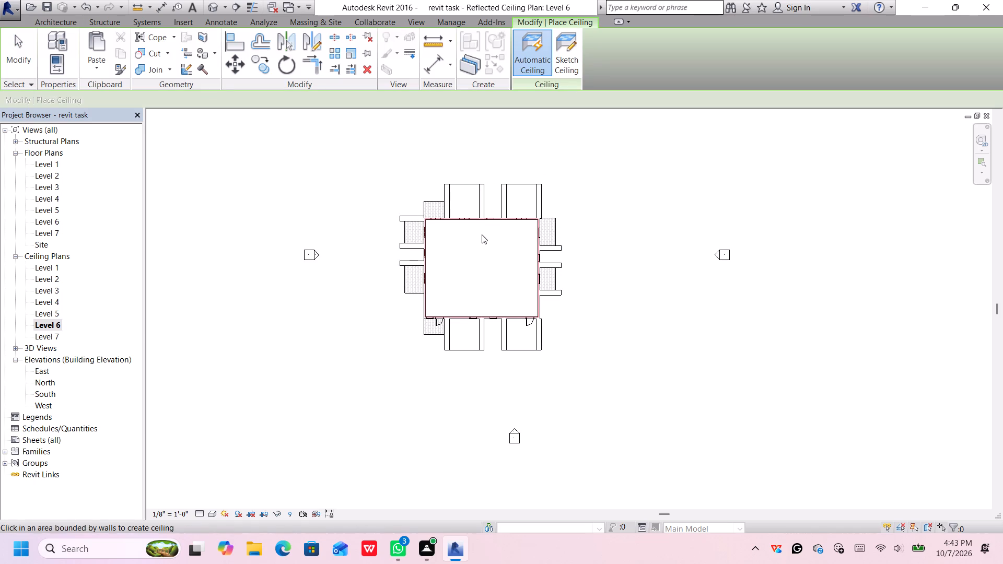
{"action": "left_click", "coordinate": [485, 269]}
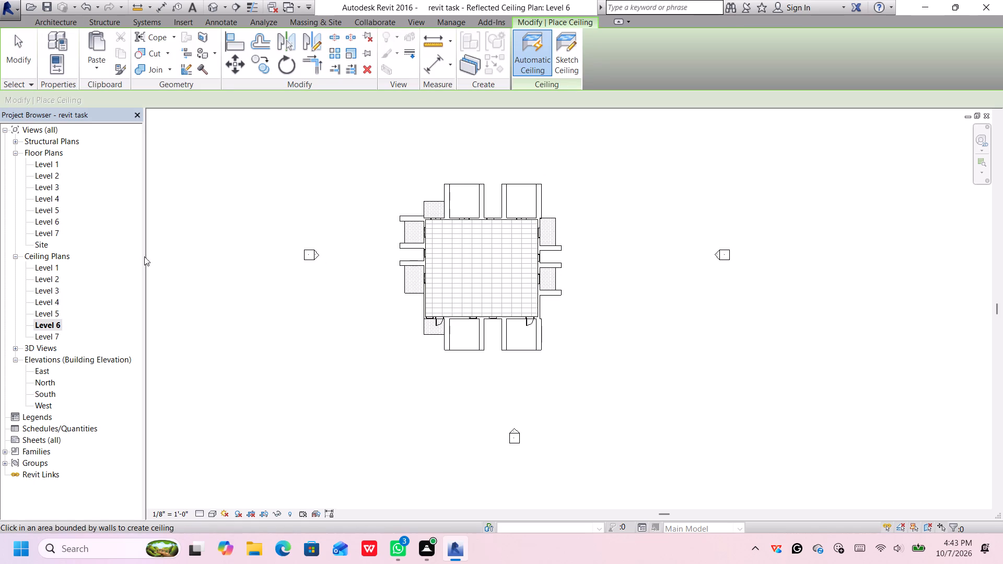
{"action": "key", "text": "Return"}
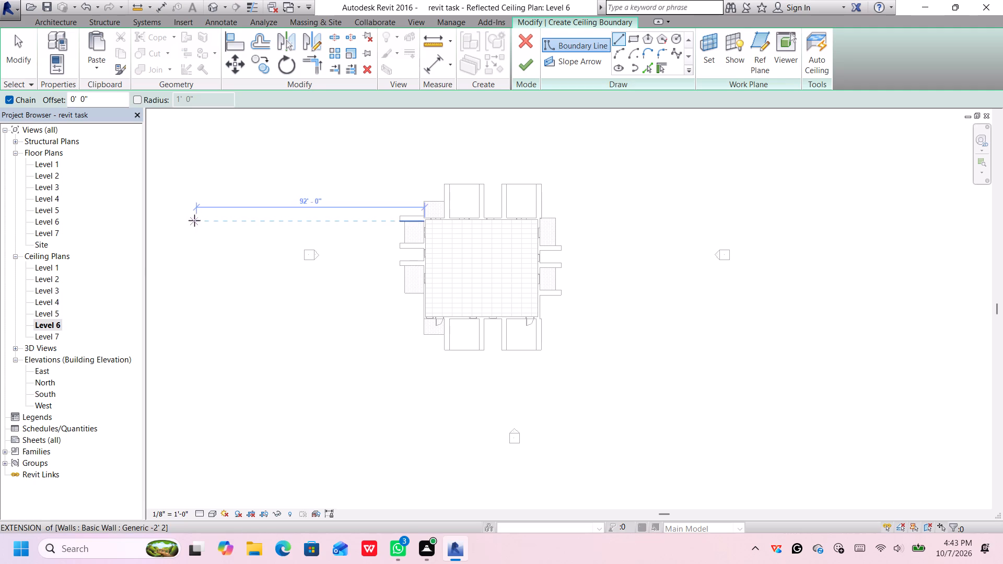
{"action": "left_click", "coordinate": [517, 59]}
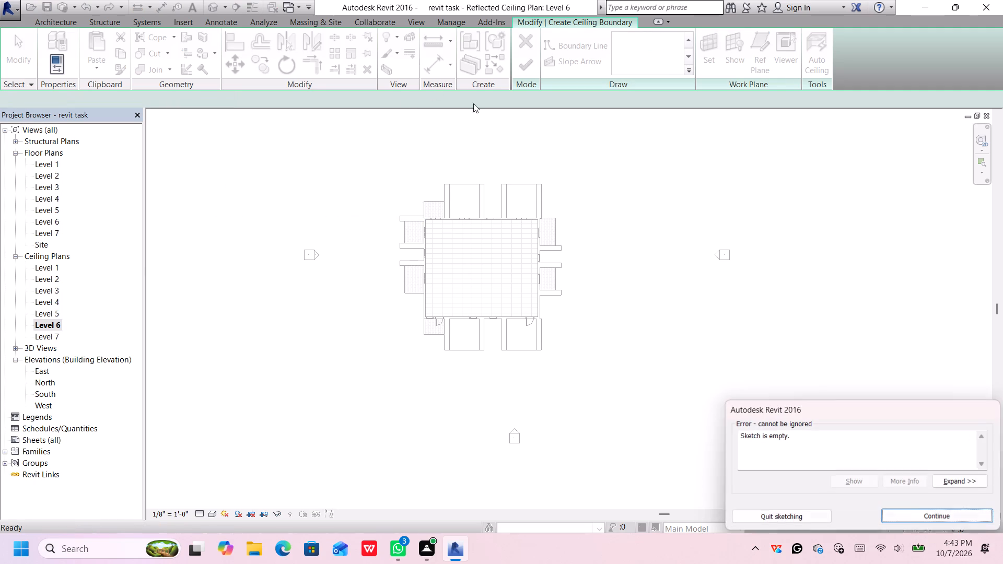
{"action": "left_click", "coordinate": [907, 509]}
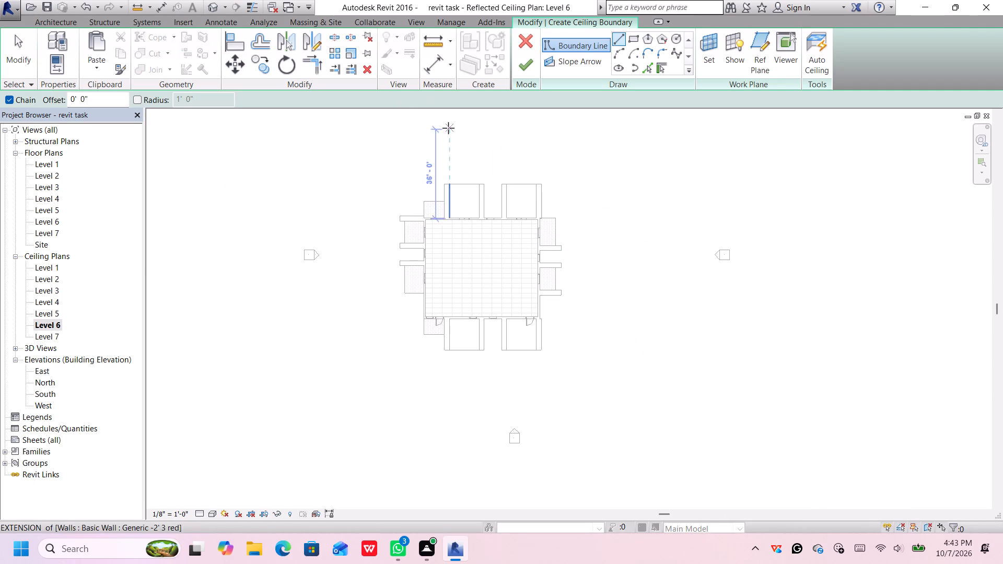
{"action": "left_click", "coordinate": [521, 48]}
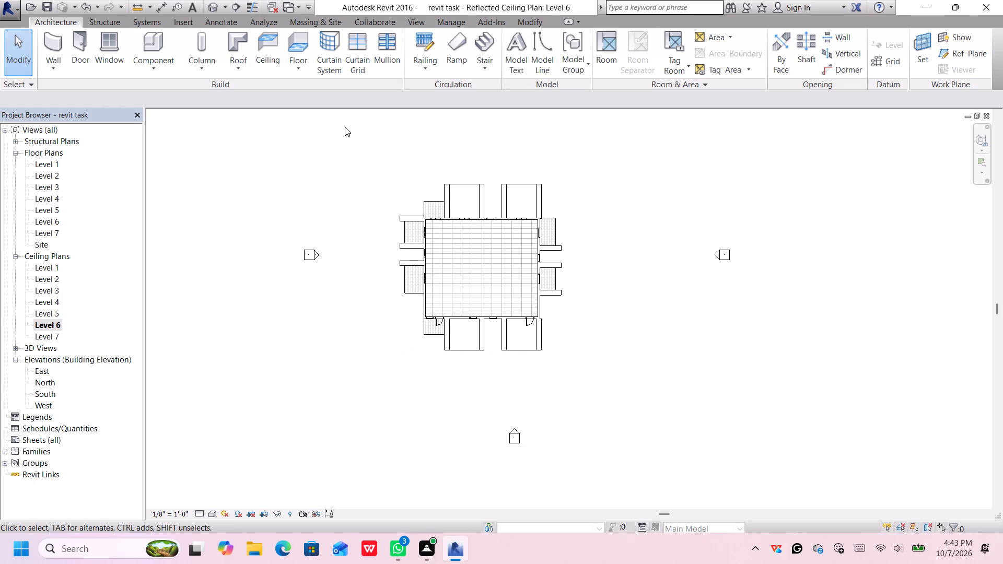
Examine the new ceiling over the building's top storey in the default 3D view.
{"action": "left_click", "coordinate": [208, 0]}
{"action": "scroll", "coordinate": [572, 218], "scroll_direction": "up", "scroll_amount": 1}
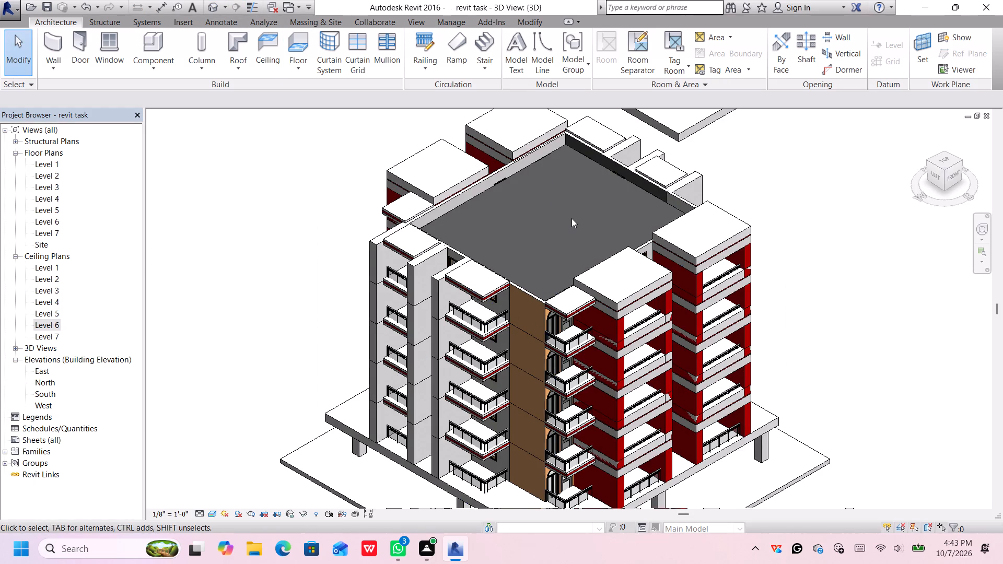
{"action": "scroll", "coordinate": [572, 218], "scroll_direction": "down", "scroll_amount": 2}
{"action": "middle_click_drag", "start_coordinate": [568, 210], "coordinate": [558, 198]}
{"action": "middle_click", "coordinate": [558, 197]}
{"action": "scroll", "coordinate": [529, 236], "scroll_direction": "up", "scroll_amount": 1}
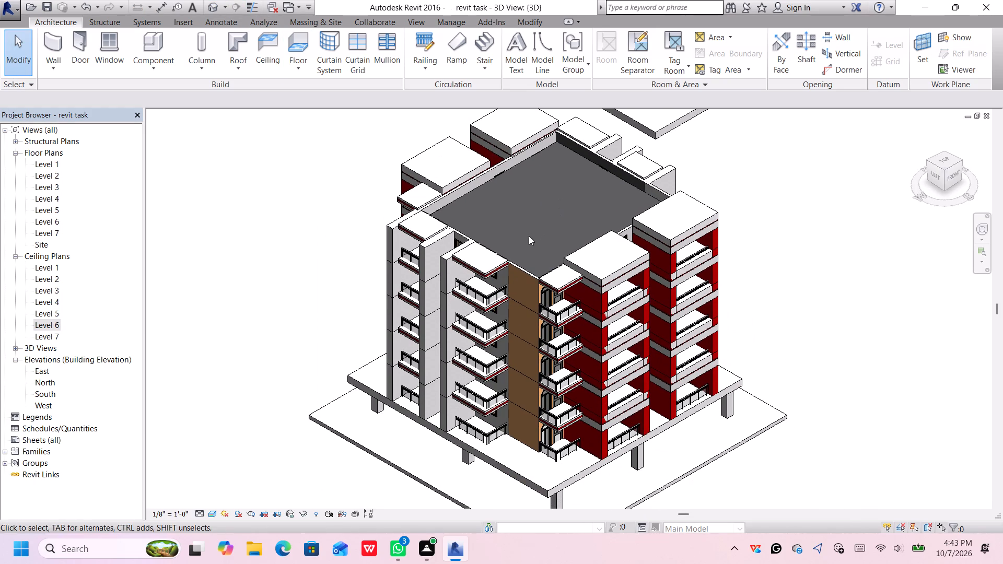
{"action": "left_click", "coordinate": [547, 212]}
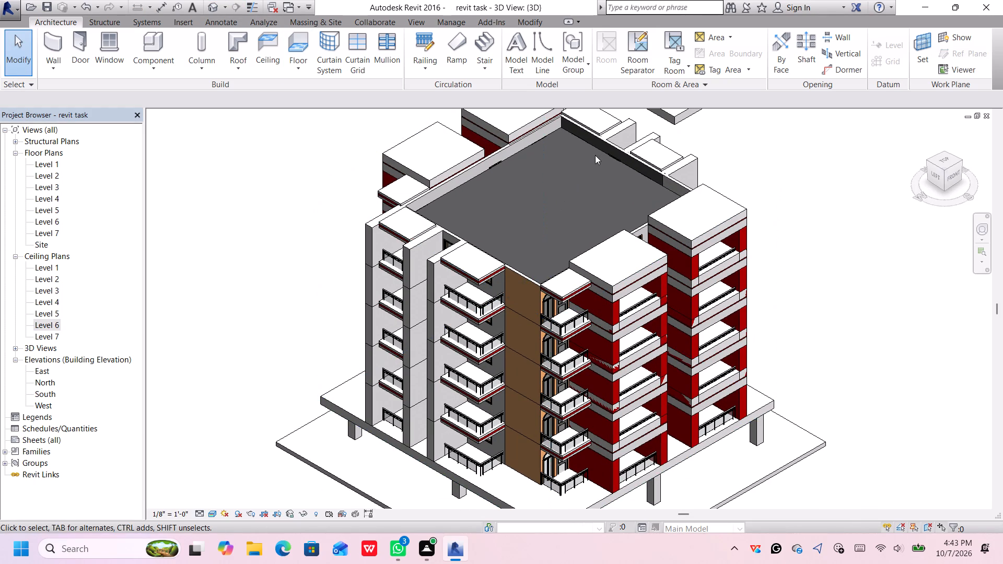
{"action": "scroll", "coordinate": [577, 197], "scroll_direction": "up", "scroll_amount": 4}
{"action": "left_click", "coordinate": [549, 249]}
{"action": "scroll", "coordinate": [546, 244], "scroll_direction": "down", "scroll_amount": 2}
{"action": "middle_click_drag", "start_coordinate": [546, 243], "coordinate": [549, 290]}
{"action": "left_click", "coordinate": [549, 187]}
{"action": "scroll", "coordinate": [550, 182], "scroll_direction": "up", "scroll_amount": 5}
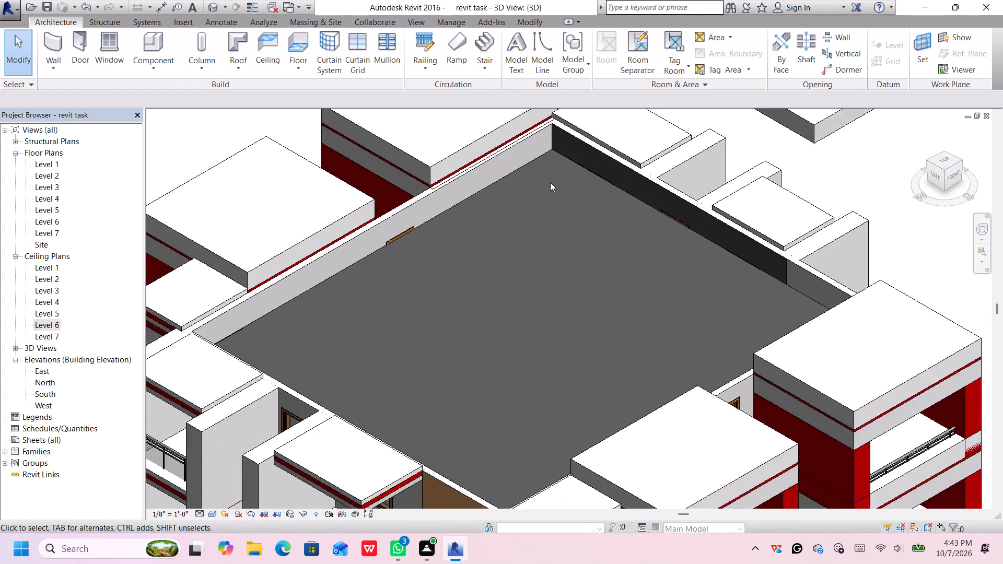
{"action": "scroll", "coordinate": [553, 161], "scroll_direction": "up", "scroll_amount": 3}
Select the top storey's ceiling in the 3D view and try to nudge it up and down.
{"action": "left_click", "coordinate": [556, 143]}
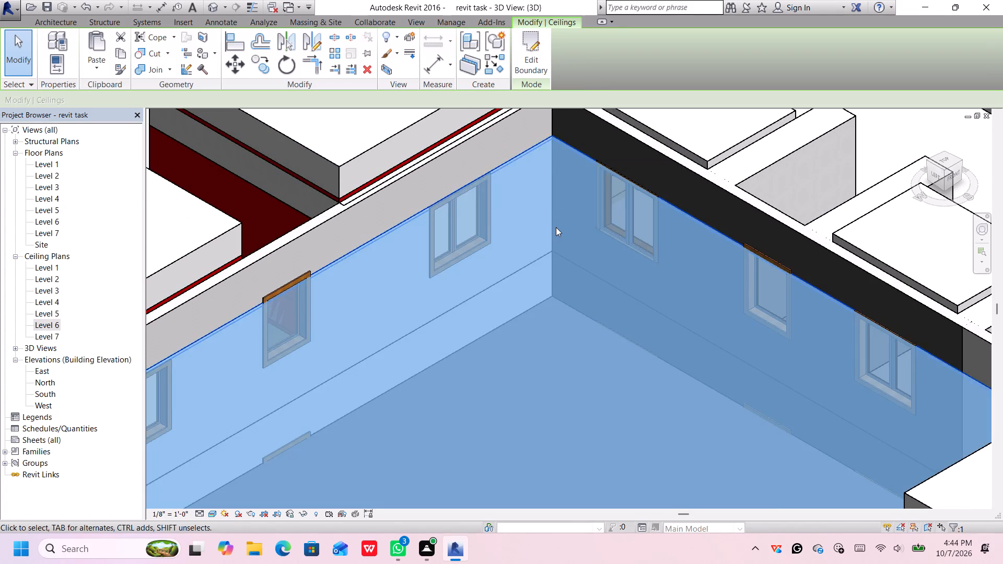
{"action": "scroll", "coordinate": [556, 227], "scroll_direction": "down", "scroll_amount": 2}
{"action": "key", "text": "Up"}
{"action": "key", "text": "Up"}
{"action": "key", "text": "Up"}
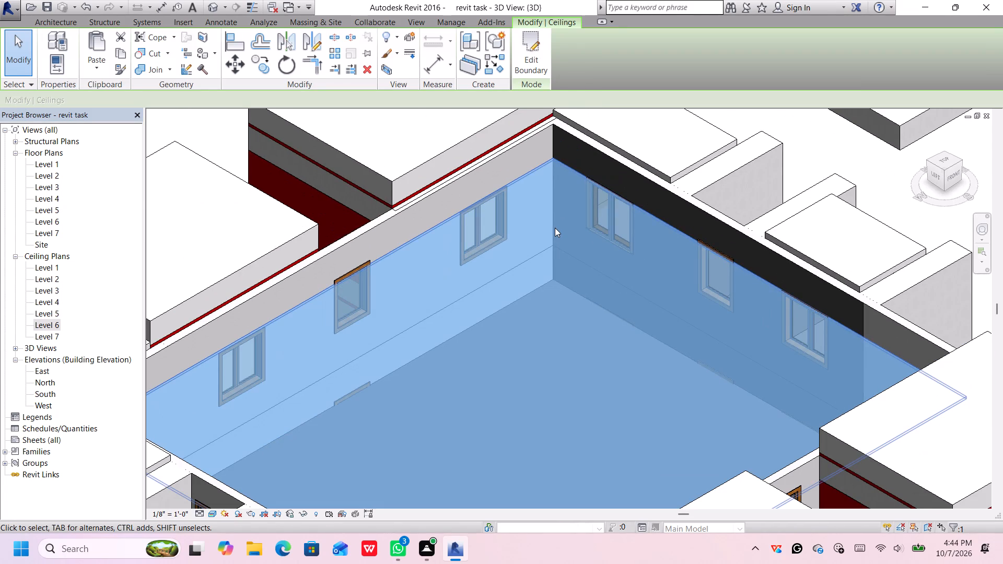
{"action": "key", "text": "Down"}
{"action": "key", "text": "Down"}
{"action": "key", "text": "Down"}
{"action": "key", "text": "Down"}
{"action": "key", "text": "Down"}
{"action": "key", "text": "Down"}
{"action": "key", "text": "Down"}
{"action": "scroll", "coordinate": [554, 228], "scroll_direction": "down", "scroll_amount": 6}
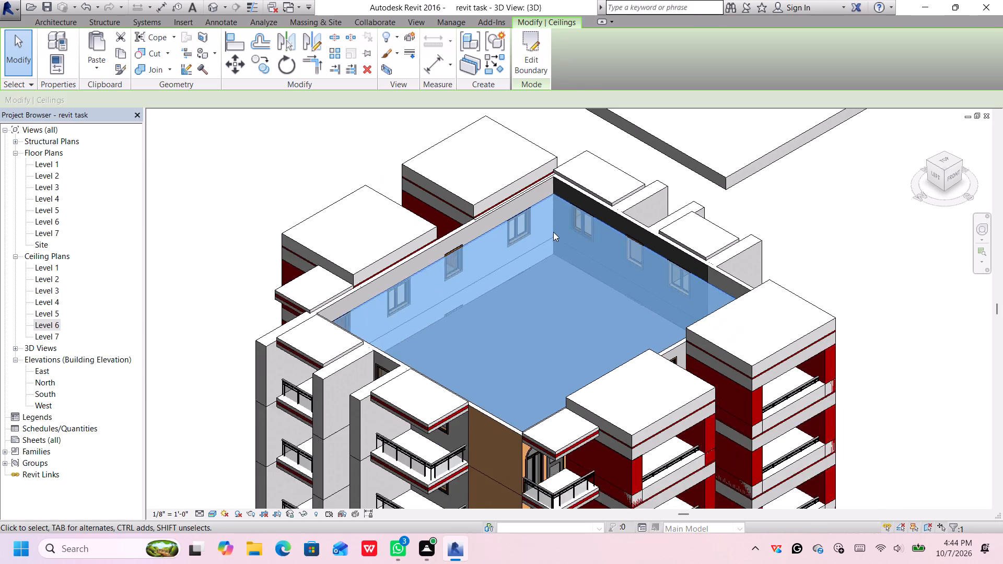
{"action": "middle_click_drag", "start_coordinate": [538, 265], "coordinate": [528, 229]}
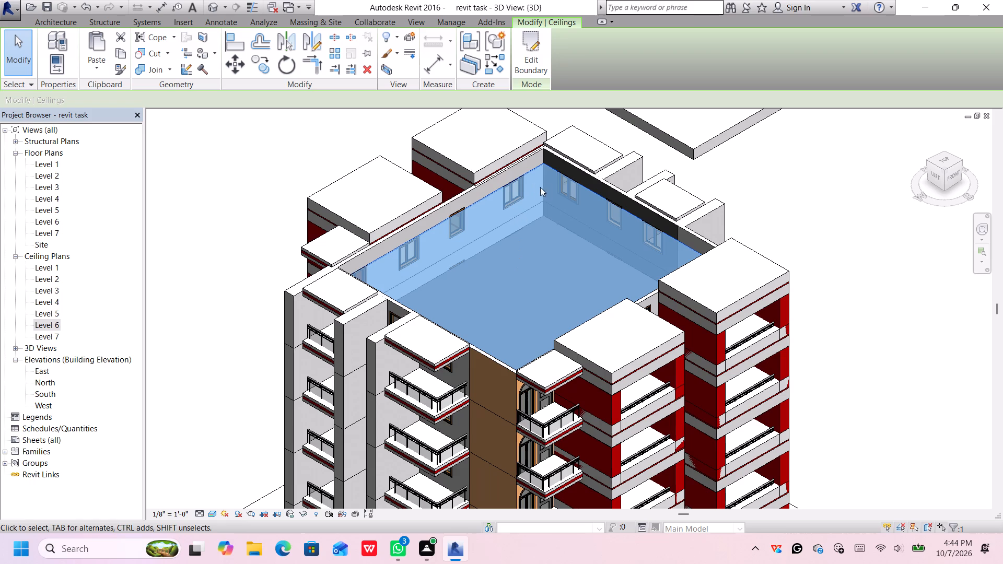
Open the Level 7 ceiling plan.
{"action": "left_click", "coordinate": [45, 336]}
{"action": "left_click", "coordinate": [45, 335]}
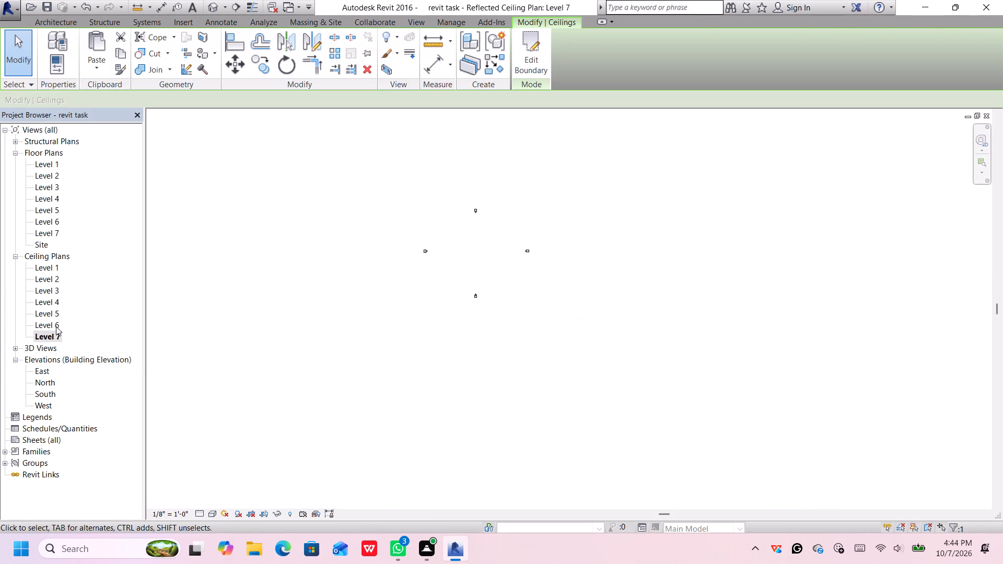
Open the Level 6 ceiling plan and start a new floor boundary sketch.
{"action": "double_click", "coordinate": [55, 326]}
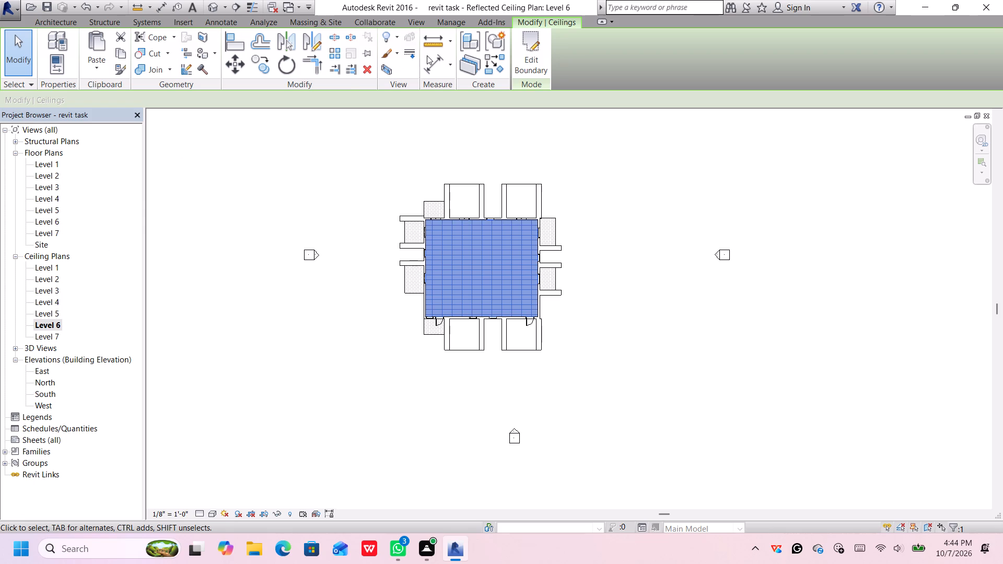
{"action": "left_click", "coordinate": [57, 20]}
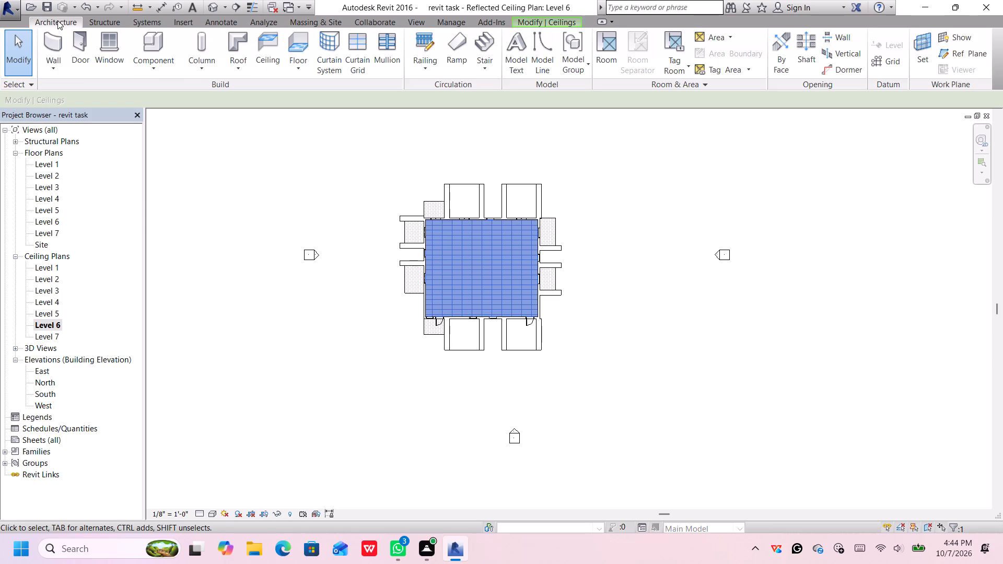
{"action": "double_click", "coordinate": [303, 47]}
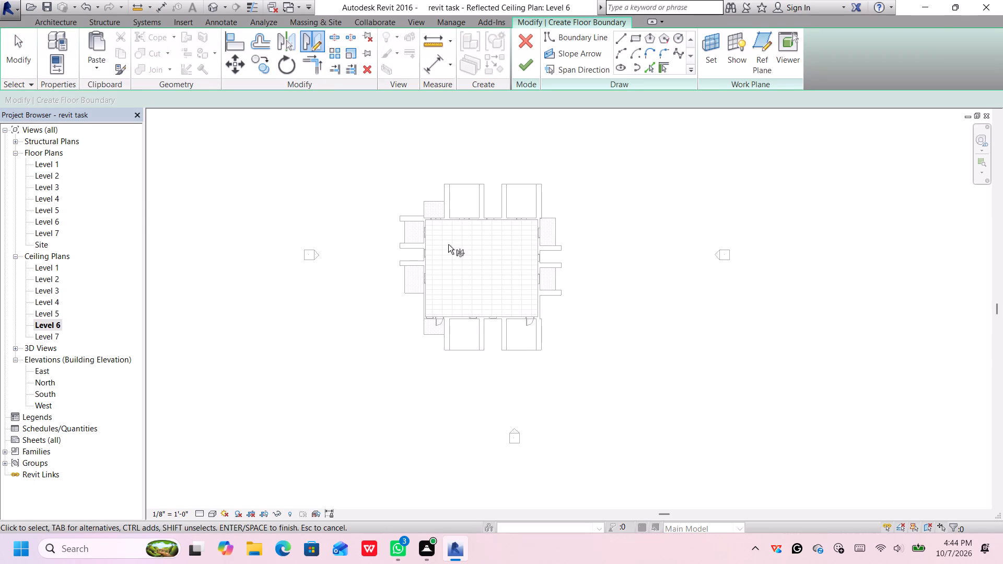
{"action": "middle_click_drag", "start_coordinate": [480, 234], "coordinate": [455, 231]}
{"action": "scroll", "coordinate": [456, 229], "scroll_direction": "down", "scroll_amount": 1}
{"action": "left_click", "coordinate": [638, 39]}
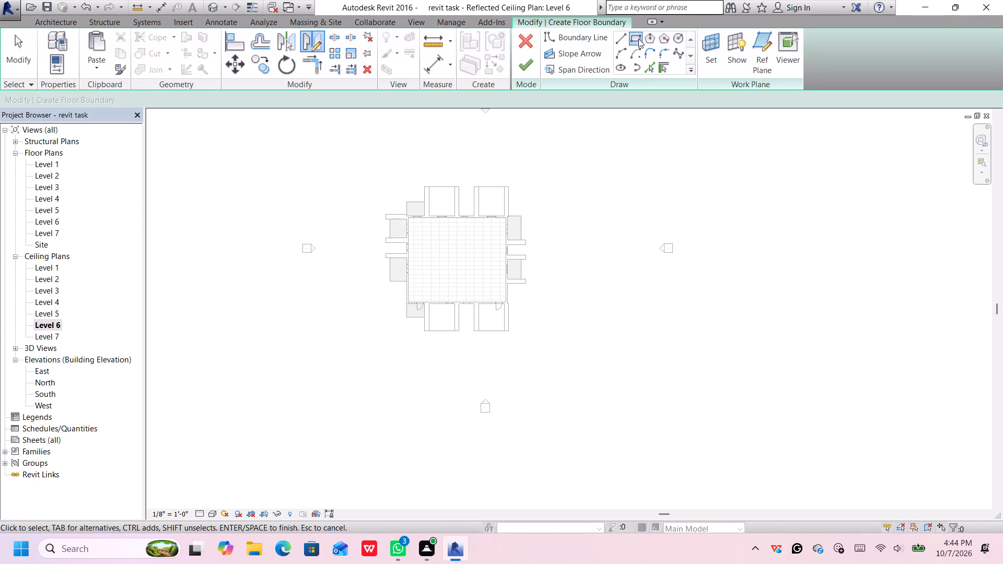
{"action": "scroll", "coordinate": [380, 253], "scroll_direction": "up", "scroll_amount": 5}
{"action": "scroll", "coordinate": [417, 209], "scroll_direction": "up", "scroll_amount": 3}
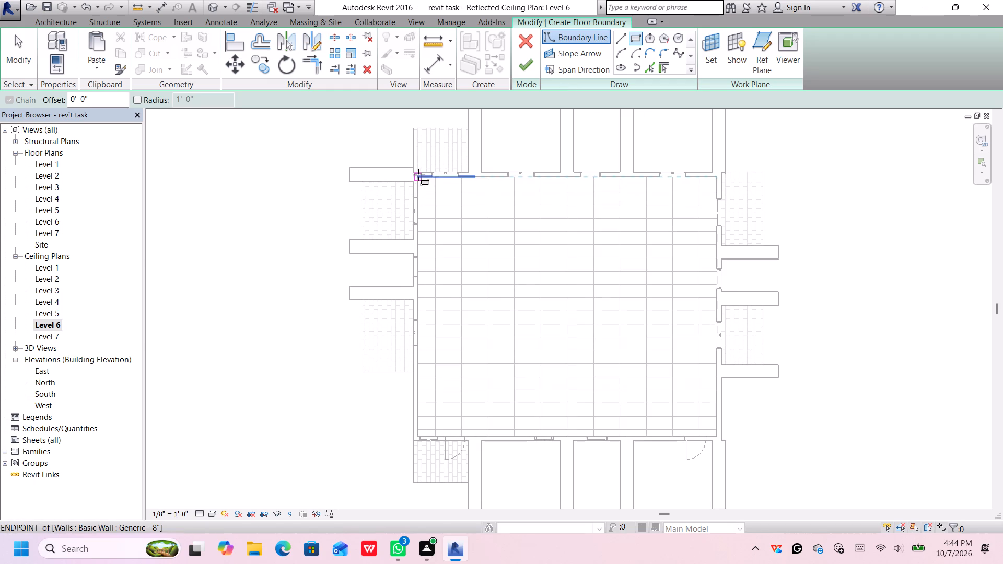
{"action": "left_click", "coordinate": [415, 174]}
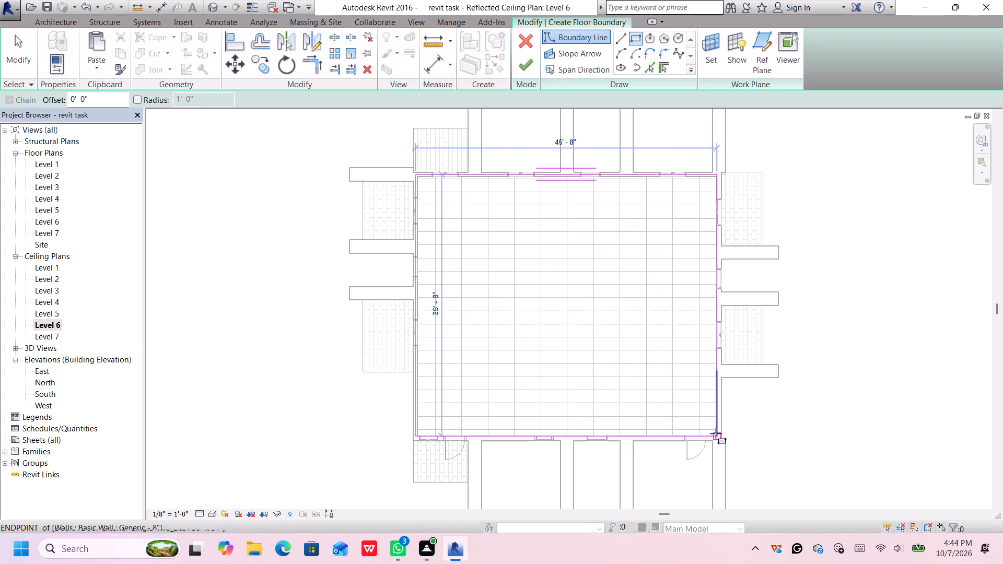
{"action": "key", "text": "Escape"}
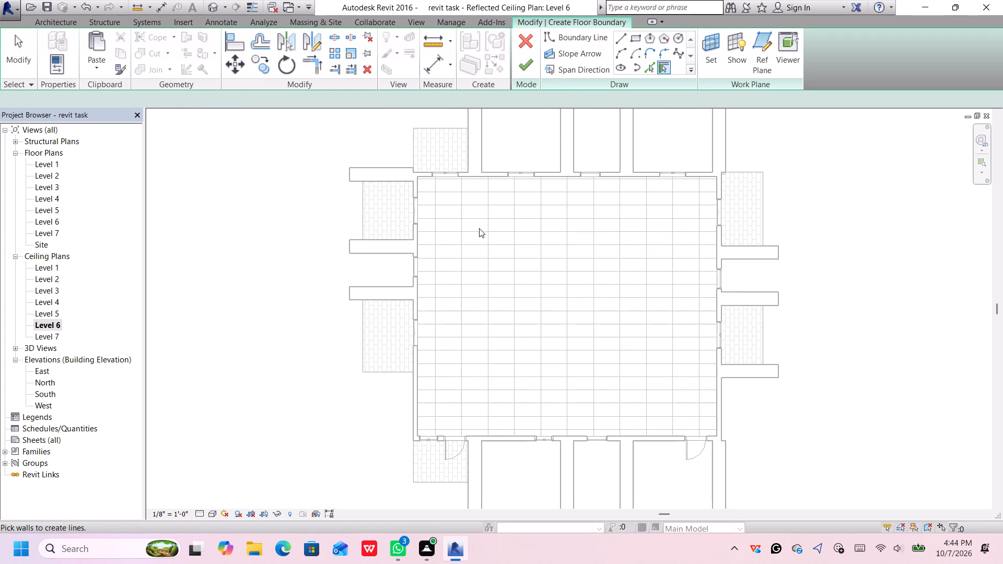
Sketch a rectangular floor boundary about 47 by 41 feet along the building's outer walls.
{"action": "left_click", "coordinate": [638, 38]}
{"action": "scroll", "coordinate": [428, 157], "scroll_direction": "up", "scroll_amount": 4}
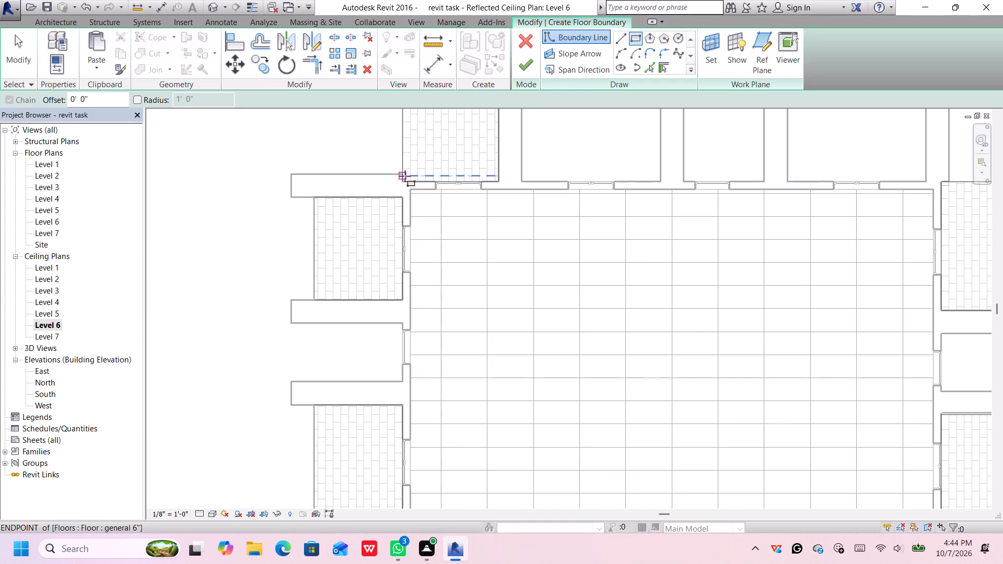
{"action": "left_click", "coordinate": [404, 180]}
{"action": "scroll", "coordinate": [629, 273], "scroll_direction": "down", "scroll_amount": 5}
{"action": "middle_click_drag", "start_coordinate": [720, 293], "coordinate": [646, 195]}
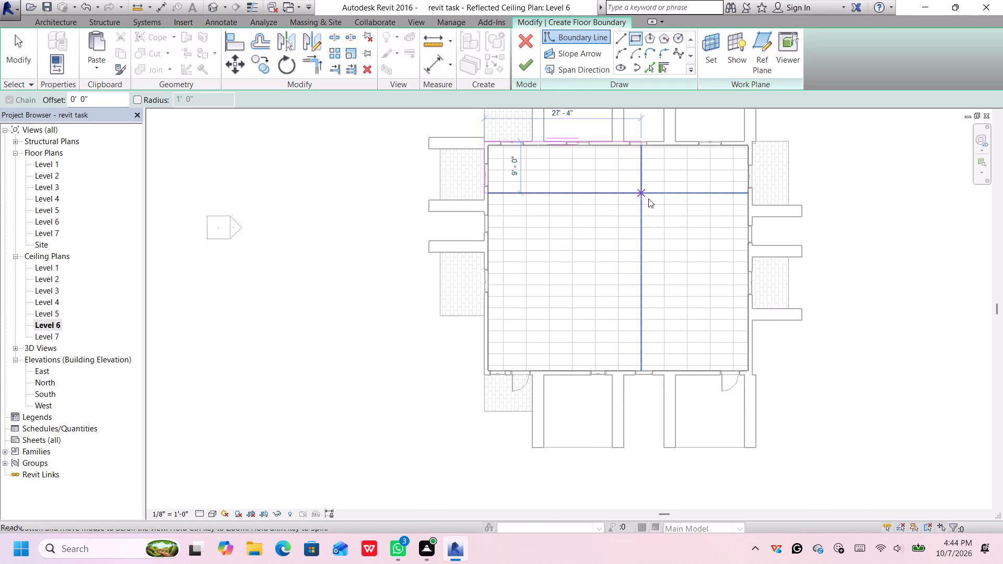
{"action": "scroll", "coordinate": [761, 372], "scroll_direction": "up", "scroll_amount": 1}
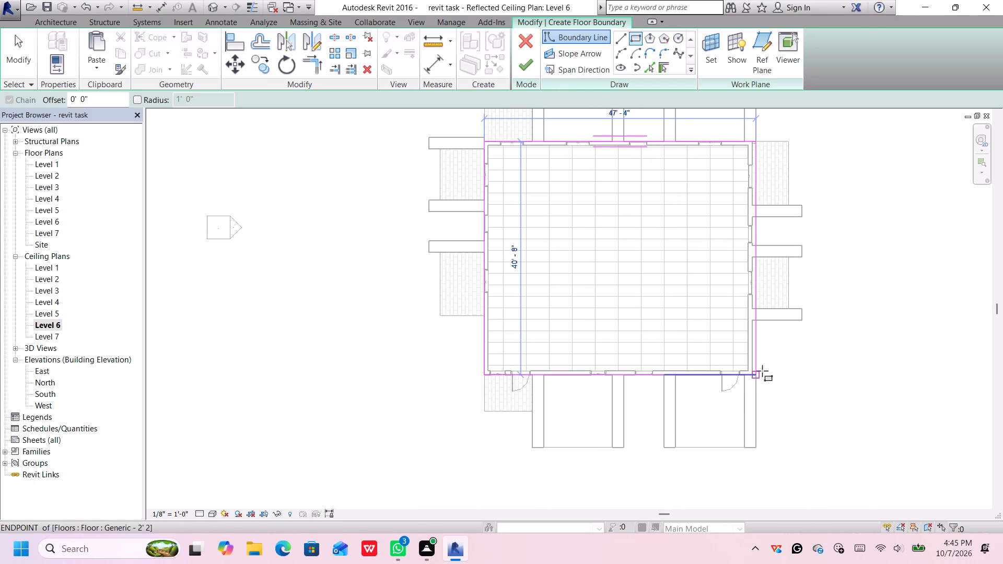
{"action": "left_click", "coordinate": [751, 375]}
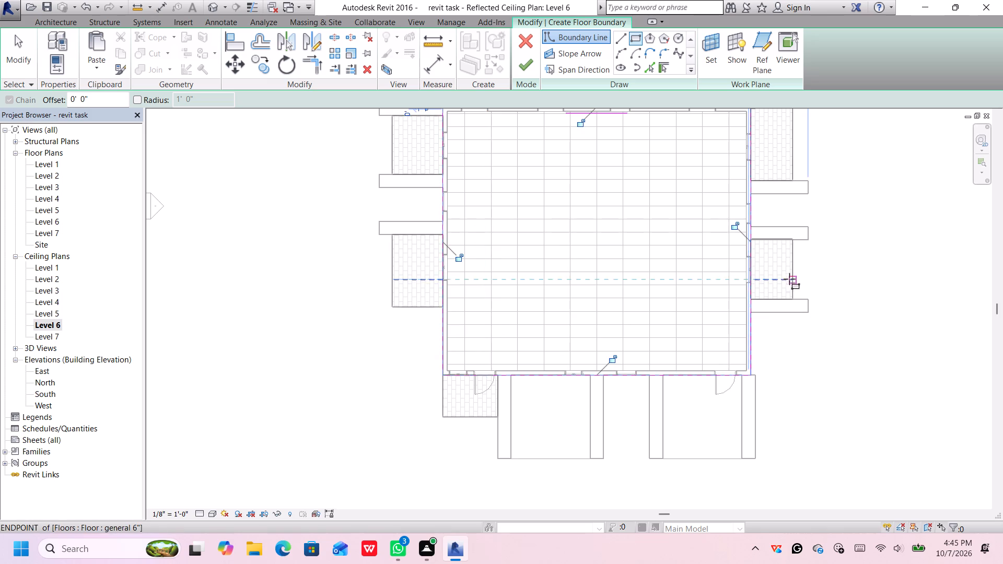
{"action": "scroll", "coordinate": [789, 278], "scroll_direction": "down", "scroll_amount": 3}
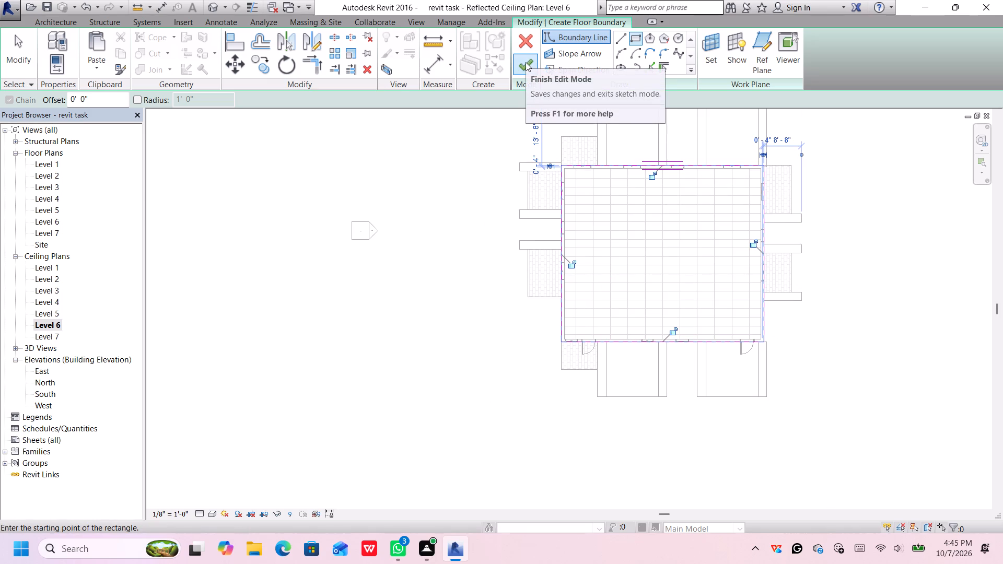
Set the new floor's type to Generic - 12" and finish the floor on Level 6.
{"action": "right_click", "coordinate": [494, 230]}
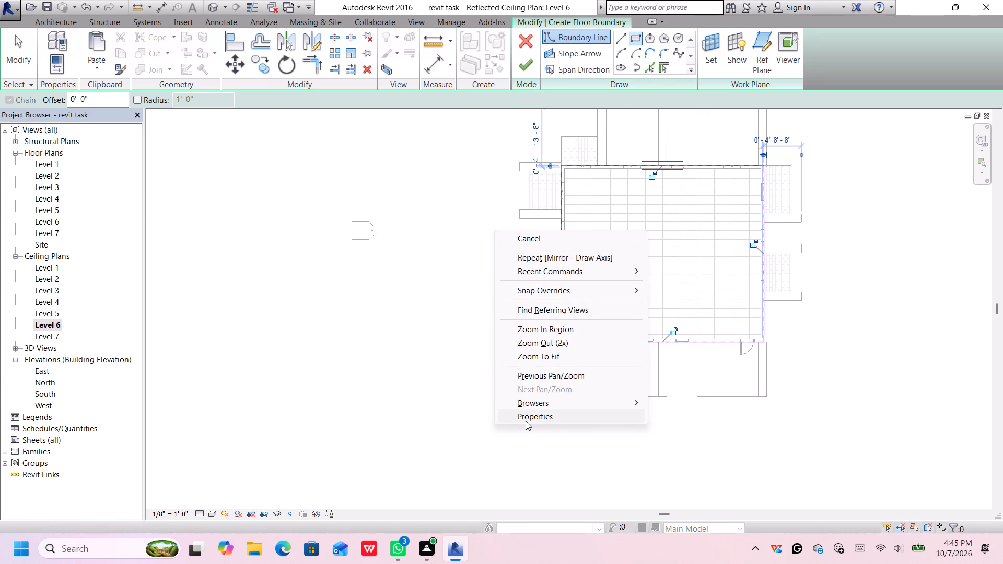
{"action": "left_click", "coordinate": [527, 416]}
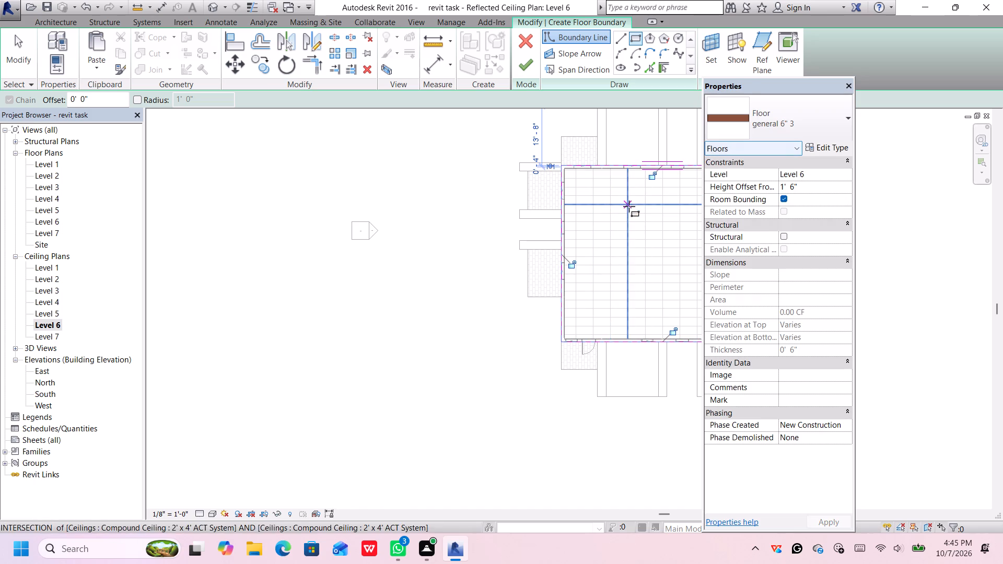
{"action": "middle_click_drag", "start_coordinate": [627, 206], "coordinate": [401, 183]}
{"action": "left_click", "coordinate": [748, 108]}
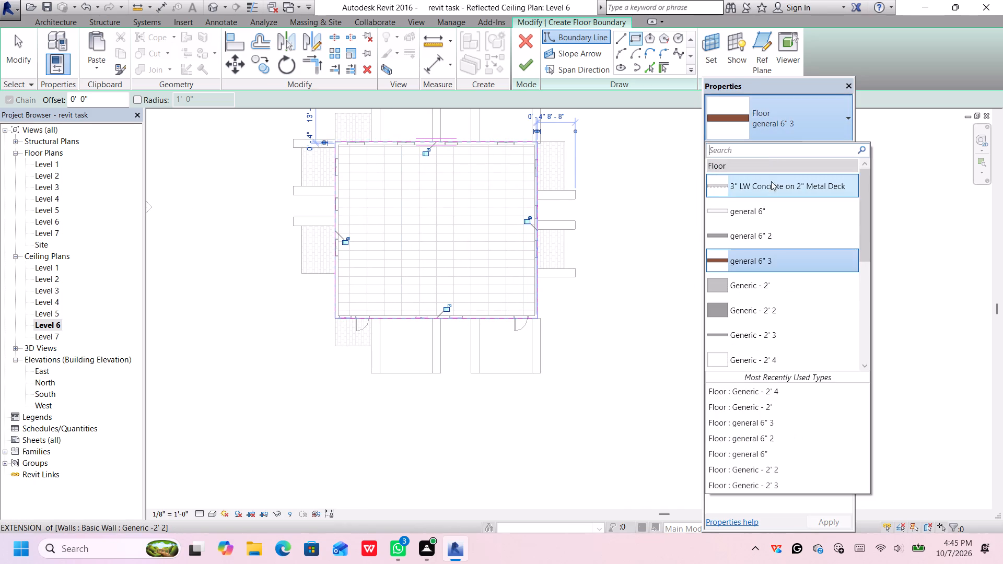
{"action": "scroll", "coordinate": [741, 276], "scroll_direction": "down", "scroll_amount": 2}
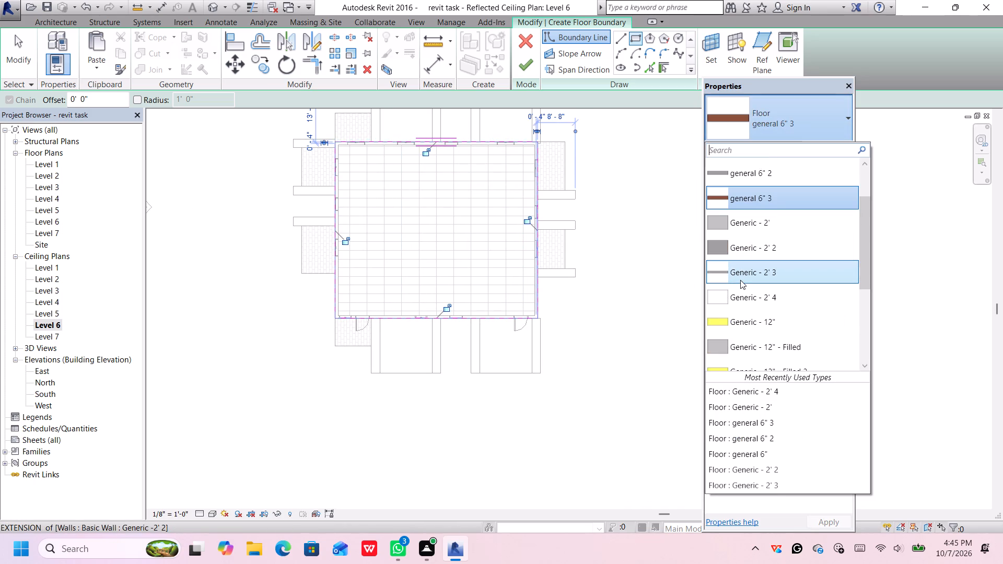
{"action": "scroll", "coordinate": [744, 286], "scroll_direction": "down", "scroll_amount": 1}
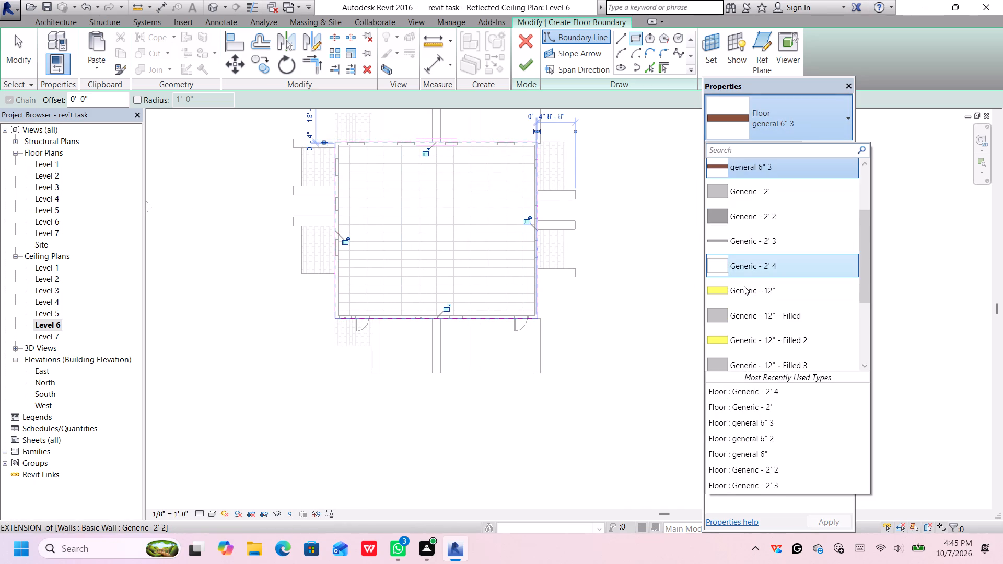
{"action": "scroll", "coordinate": [744, 286], "scroll_direction": "down", "scroll_amount": 7}
{"action": "scroll", "coordinate": [744, 286], "scroll_direction": "up", "scroll_amount": 1}
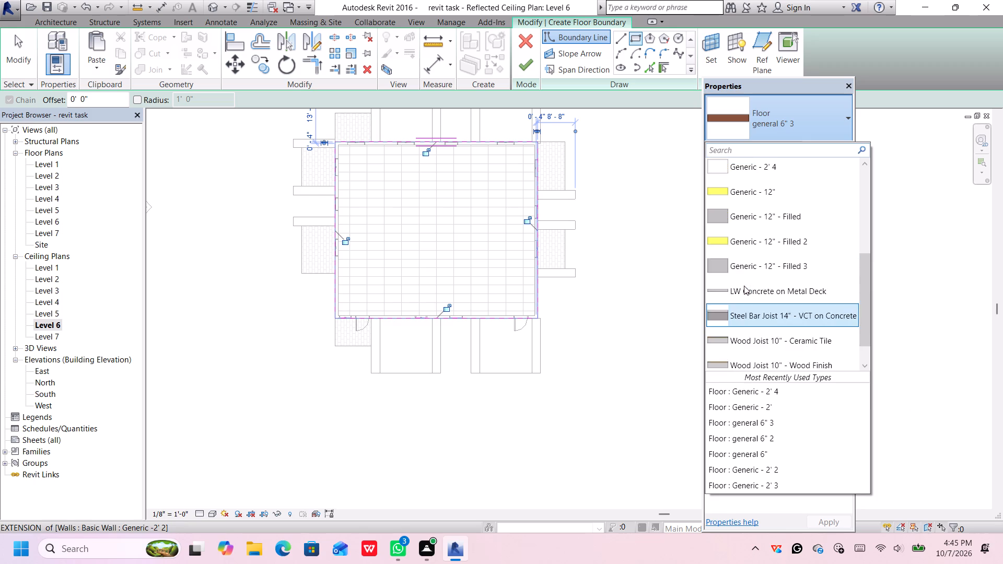
{"action": "scroll", "coordinate": [744, 286], "scroll_direction": "up", "scroll_amount": 3}
{"action": "scroll", "coordinate": [748, 268], "scroll_direction": "down", "scroll_amount": 1}
{"action": "scroll", "coordinate": [768, 237], "scroll_direction": "up", "scroll_amount": 4}
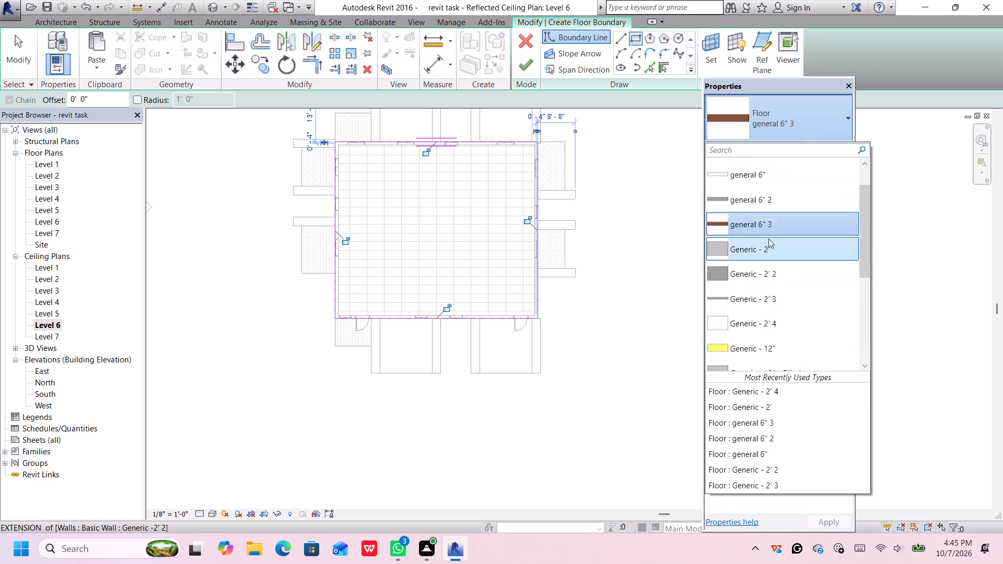
{"action": "scroll", "coordinate": [768, 239], "scroll_direction": "up", "scroll_amount": 2}
{"action": "scroll", "coordinate": [773, 228], "scroll_direction": "down", "scroll_amount": 1}
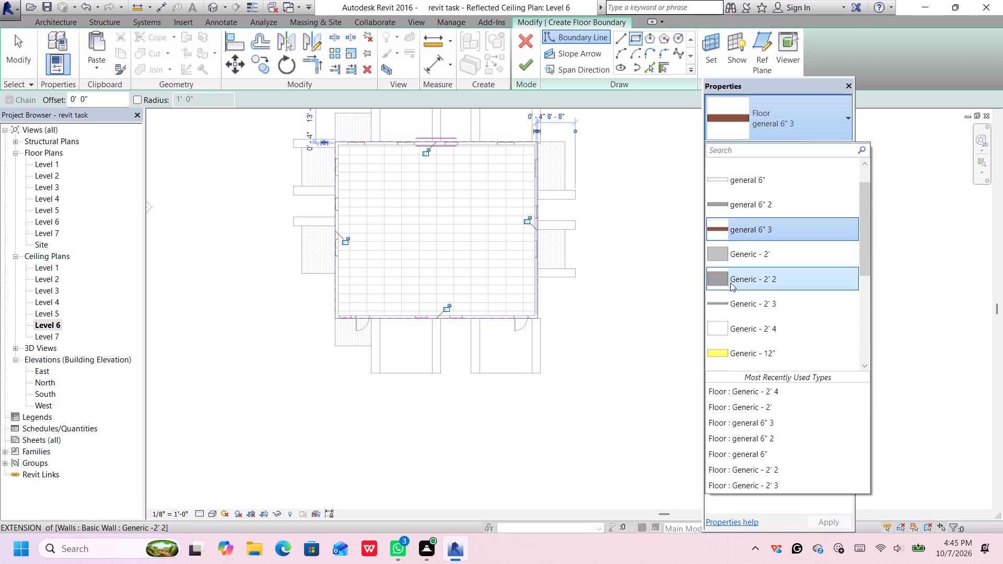
{"action": "scroll", "coordinate": [754, 287], "scroll_direction": "down", "scroll_amount": 1}
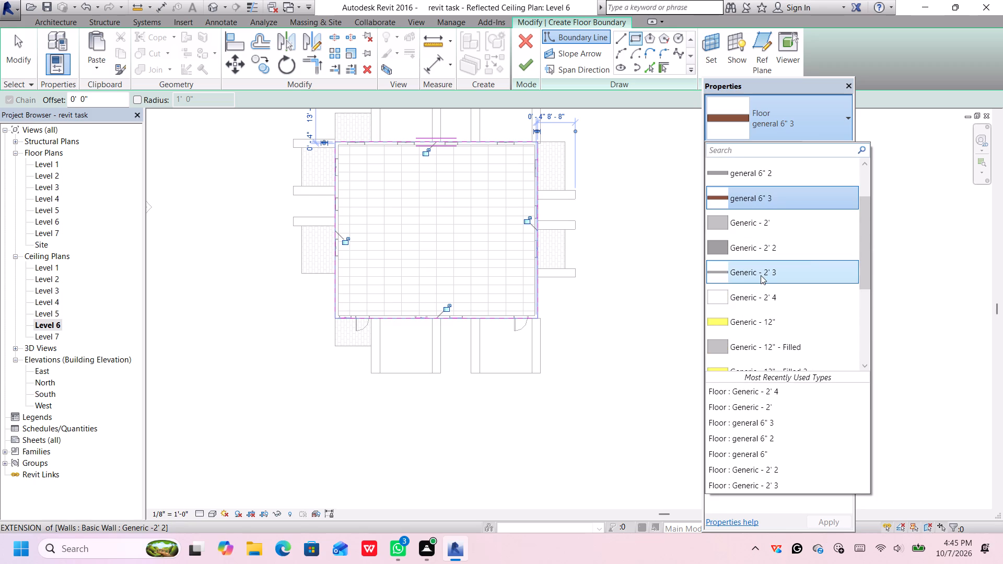
{"action": "scroll", "coordinate": [755, 292], "scroll_direction": "down", "scroll_amount": 1}
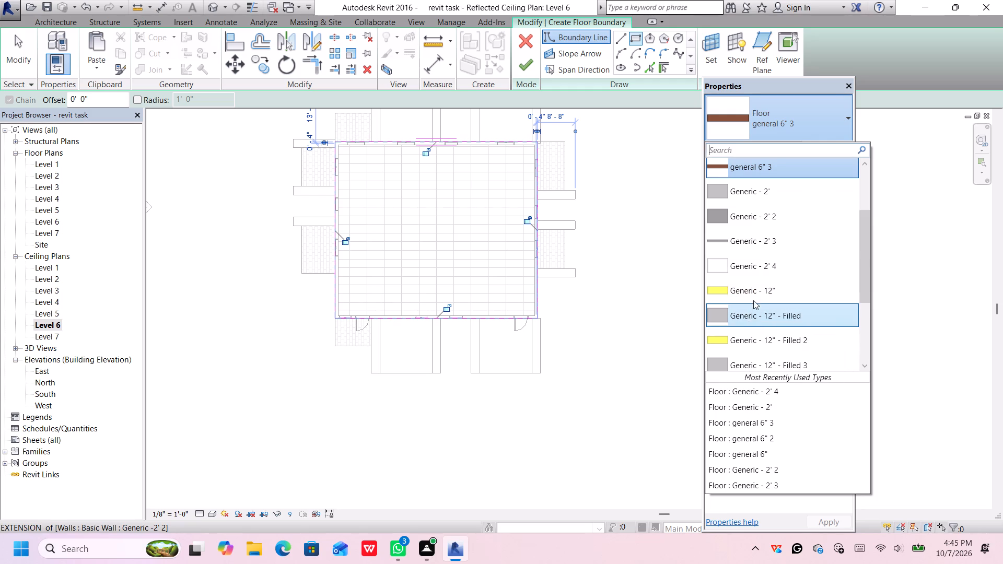
{"action": "scroll", "coordinate": [759, 292], "scroll_direction": "down", "scroll_amount": 2}
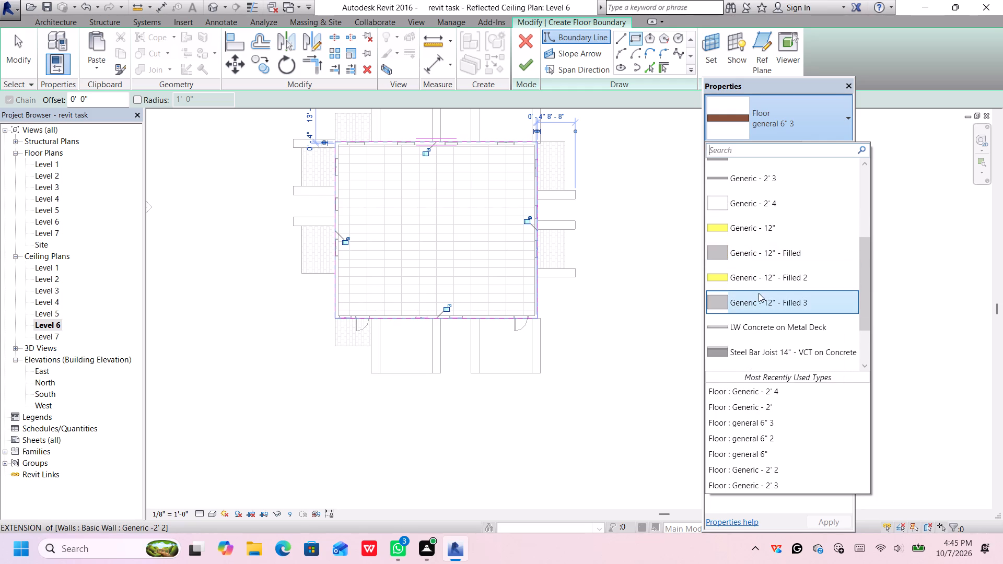
{"action": "scroll", "coordinate": [759, 293], "scroll_direction": "down", "scroll_amount": 4}
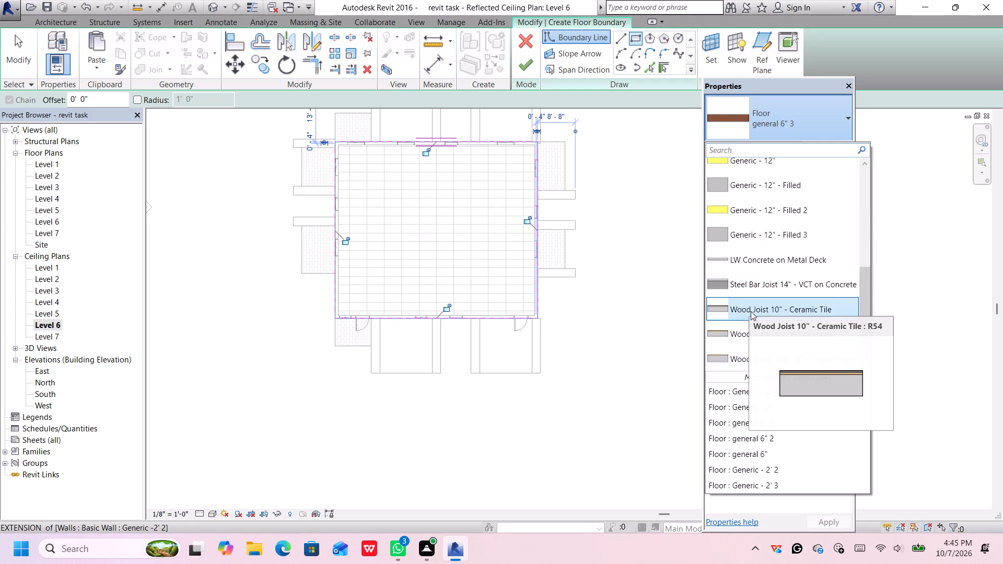
{"action": "scroll", "coordinate": [749, 339], "scroll_direction": "down", "scroll_amount": 3}
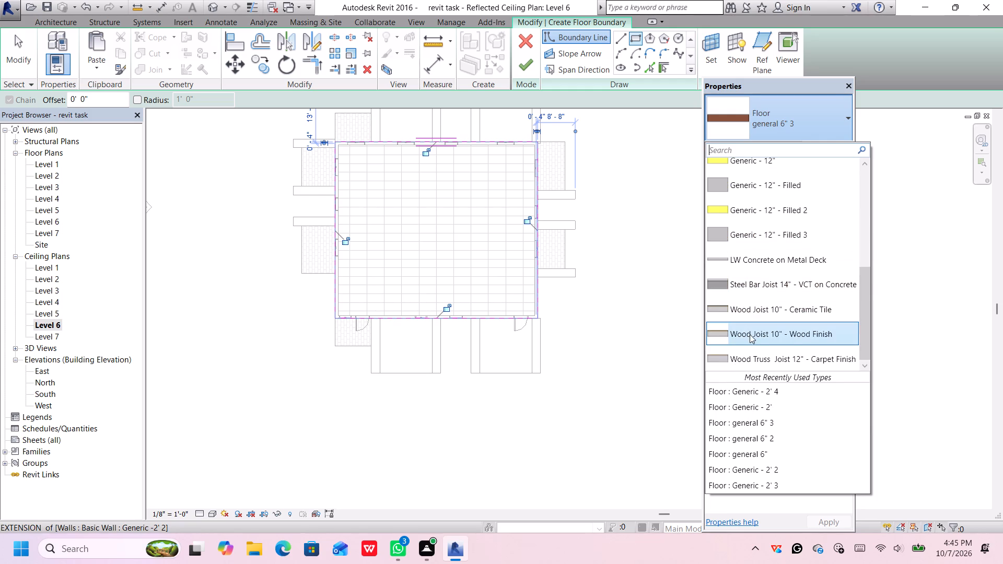
{"action": "scroll", "coordinate": [764, 351], "scroll_direction": "down", "scroll_amount": 3}
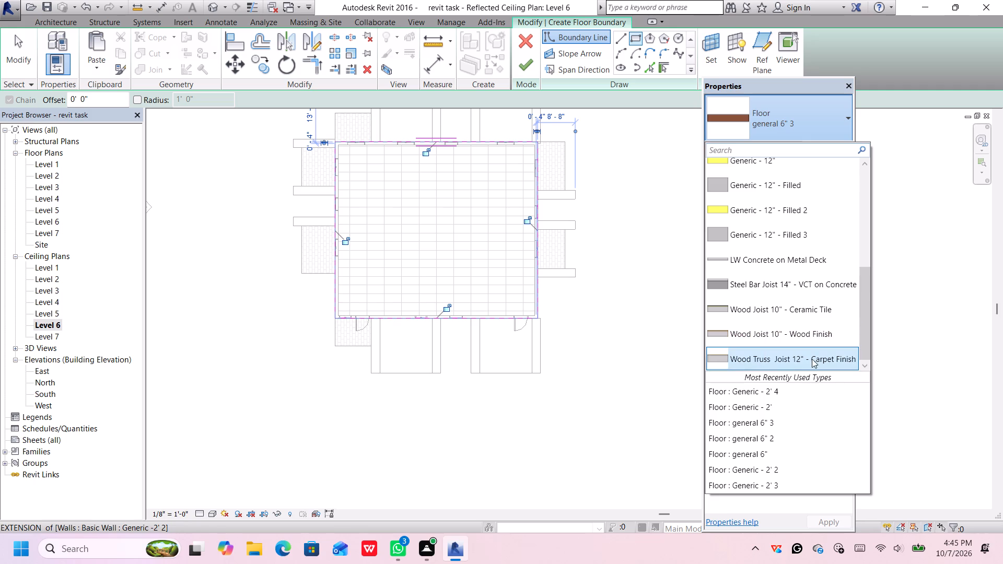
{"action": "left_click", "coordinate": [751, 498]}
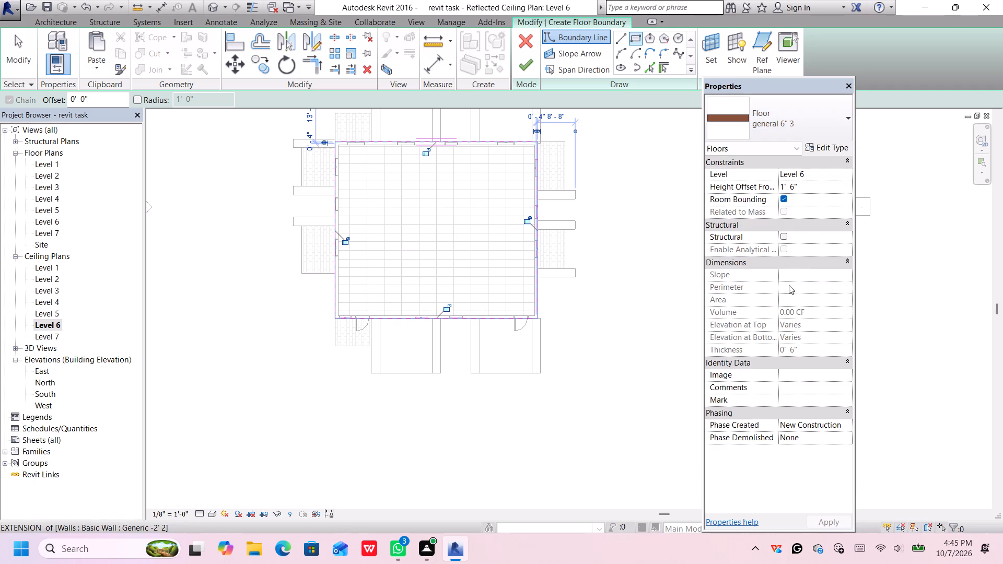
{"action": "left_click", "coordinate": [813, 120]}
{"action": "scroll", "coordinate": [780, 349], "scroll_direction": "down", "scroll_amount": 6}
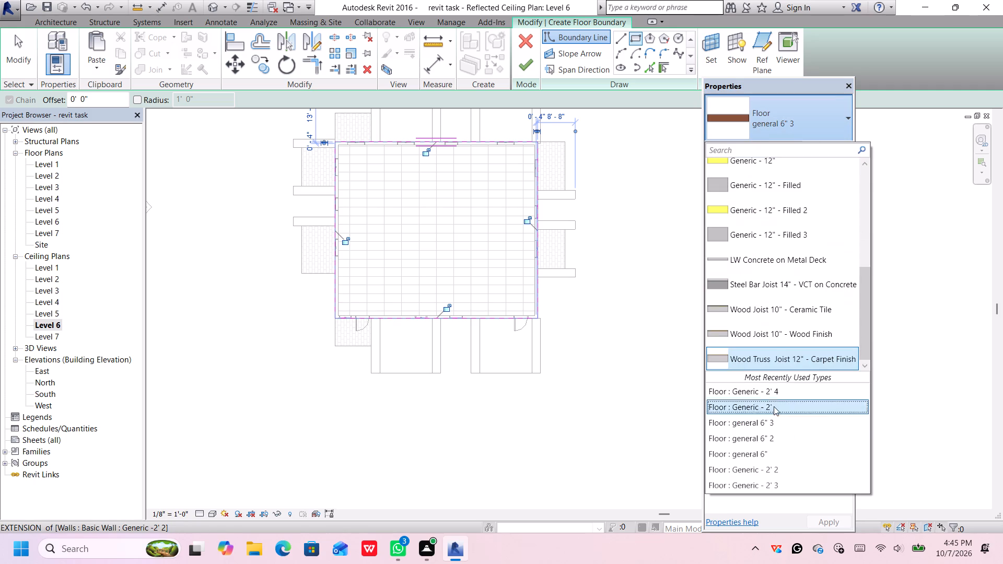
{"action": "scroll", "coordinate": [786, 262], "scroll_direction": "up", "scroll_amount": 2}
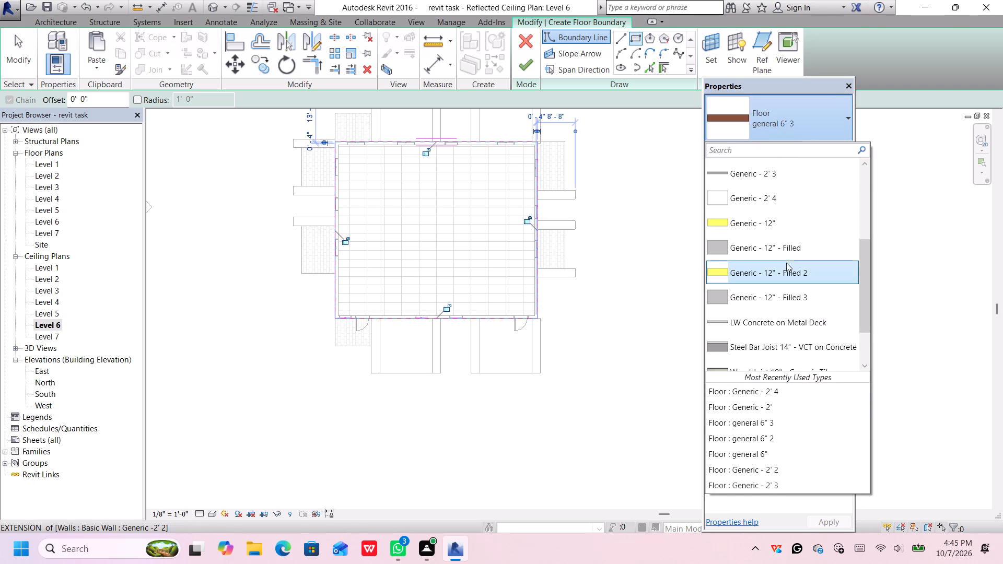
{"action": "left_click", "coordinate": [780, 222]}
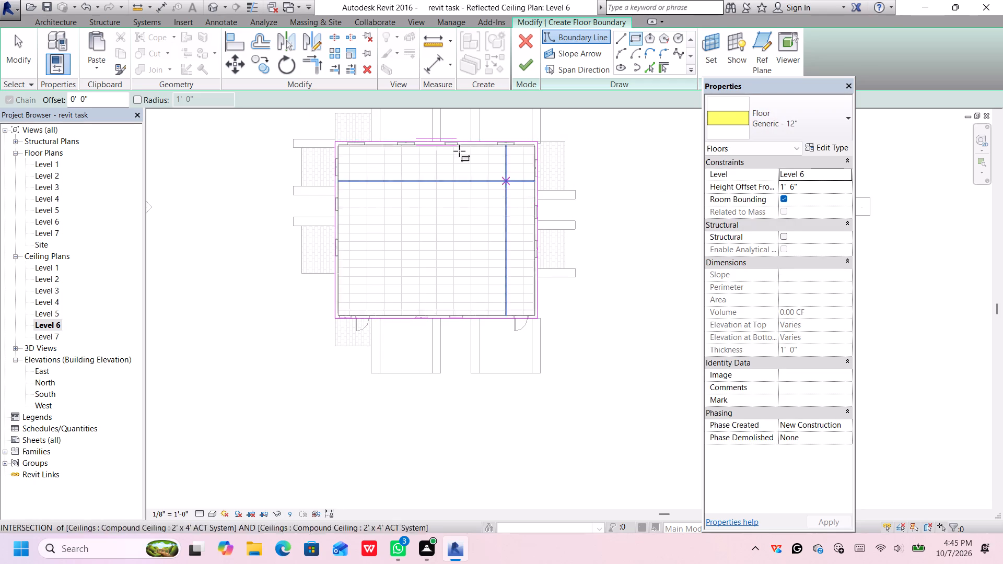
{"action": "left_click", "coordinate": [525, 67]}
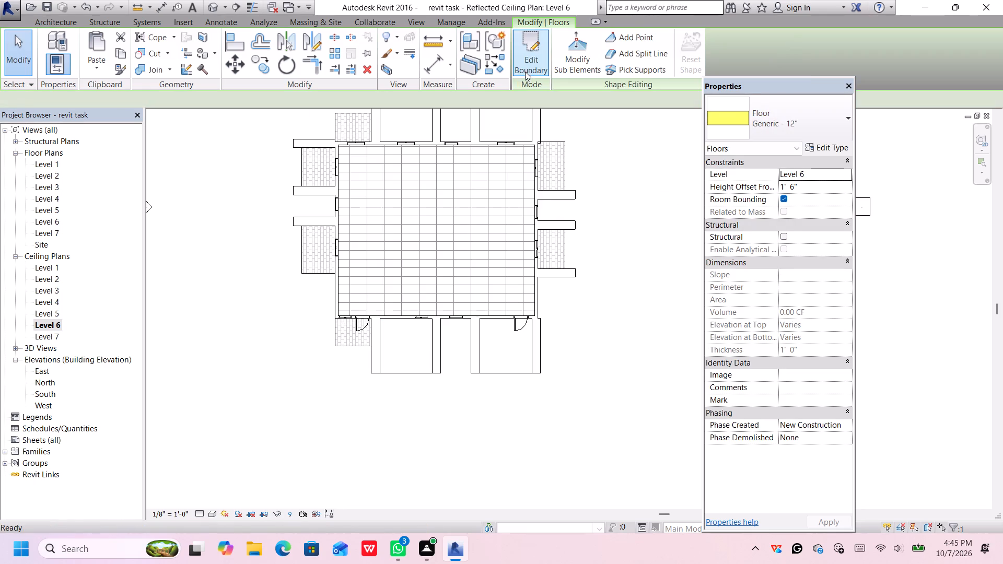
Open the default 3D view showing the building and the large slab beside it.
{"action": "left_click", "coordinate": [211, 6]}
{"action": "middle_click_drag", "start_coordinate": [523, 283], "coordinate": [501, 251]}
{"action": "scroll", "coordinate": [503, 255], "scroll_direction": "down", "scroll_amount": 5}
{"action": "middle_click_drag", "start_coordinate": [535, 215], "coordinate": [509, 393]}
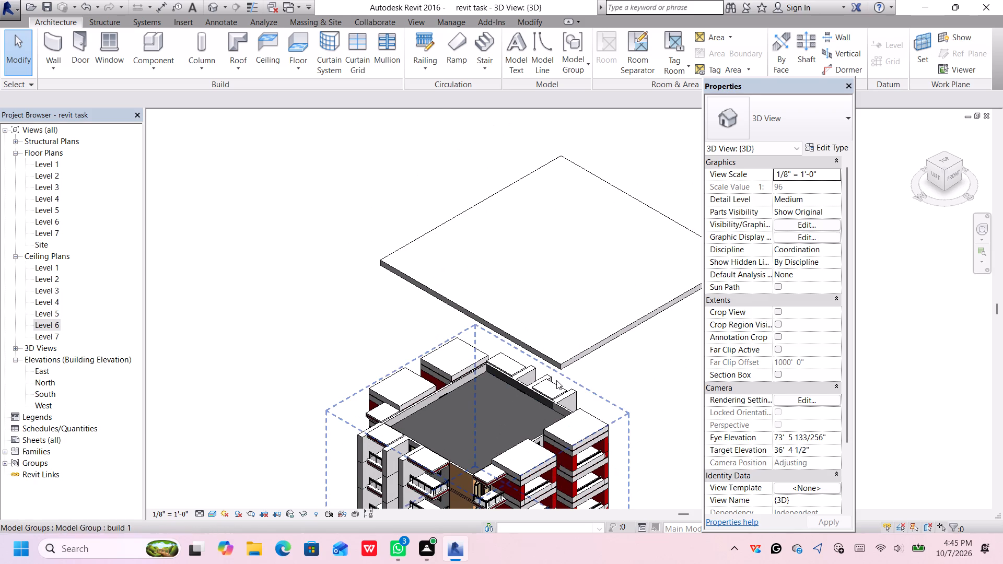
{"action": "middle_click_drag", "start_coordinate": [556, 380], "coordinate": [544, 301]}
{"action": "scroll", "coordinate": [553, 281], "scroll_direction": "up", "scroll_amount": 1}
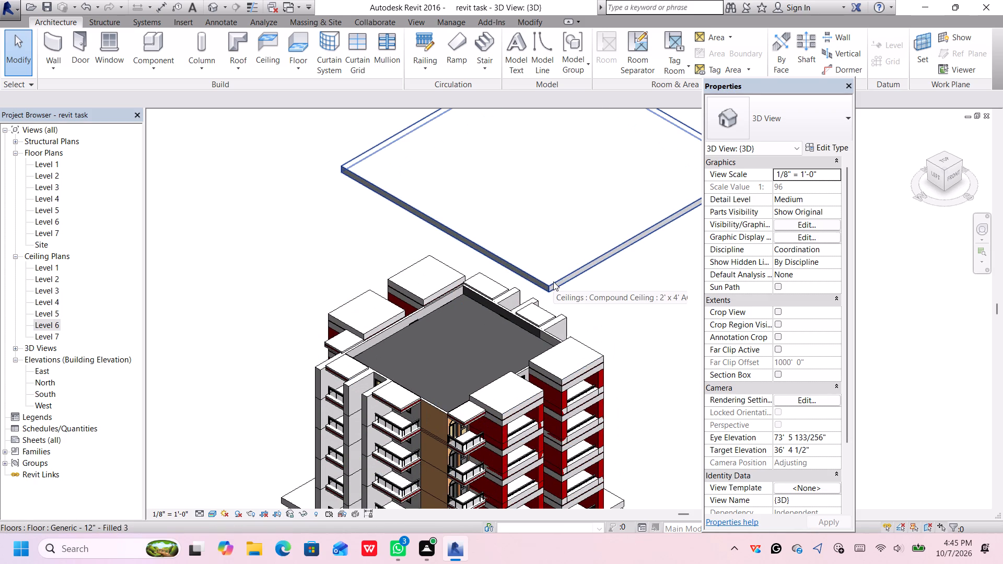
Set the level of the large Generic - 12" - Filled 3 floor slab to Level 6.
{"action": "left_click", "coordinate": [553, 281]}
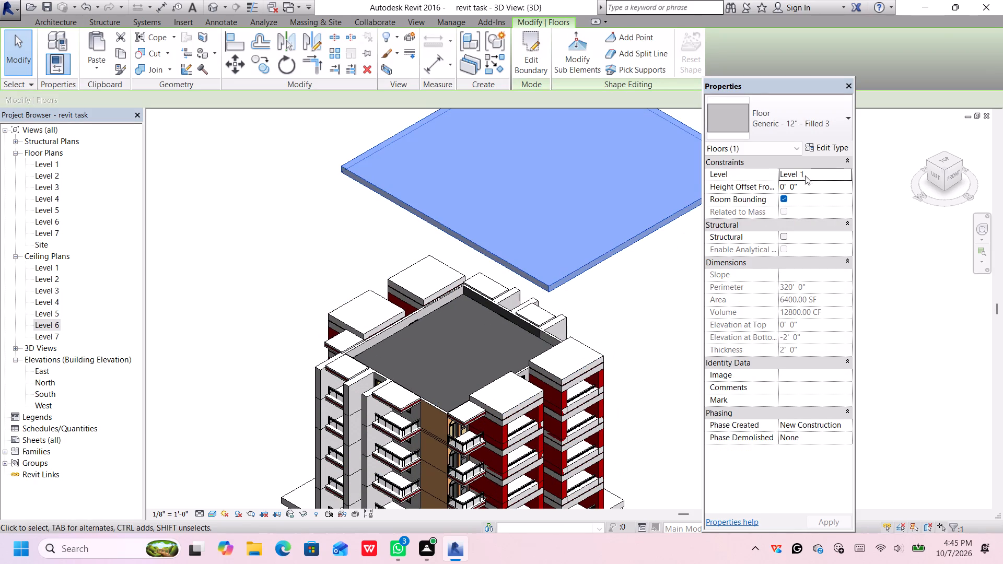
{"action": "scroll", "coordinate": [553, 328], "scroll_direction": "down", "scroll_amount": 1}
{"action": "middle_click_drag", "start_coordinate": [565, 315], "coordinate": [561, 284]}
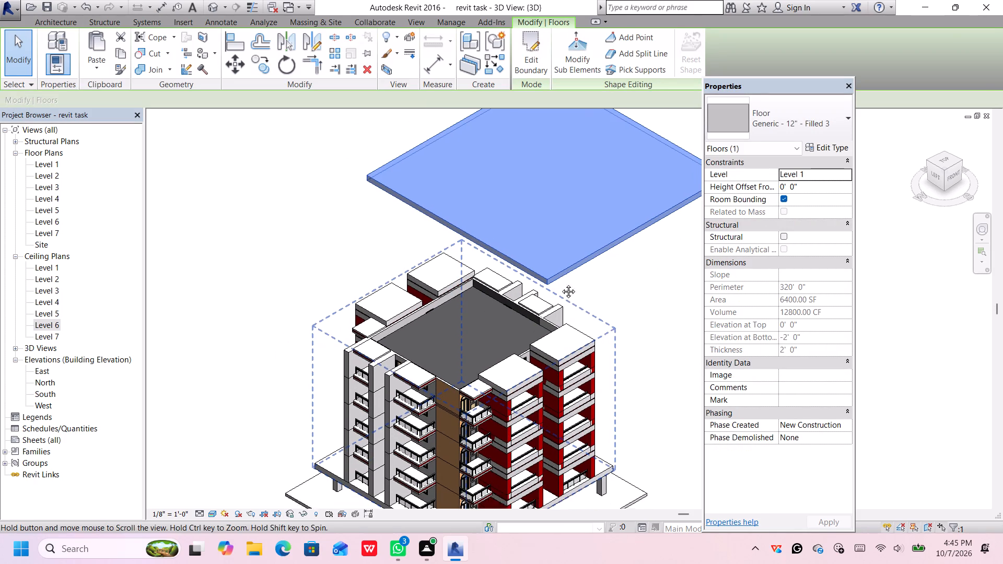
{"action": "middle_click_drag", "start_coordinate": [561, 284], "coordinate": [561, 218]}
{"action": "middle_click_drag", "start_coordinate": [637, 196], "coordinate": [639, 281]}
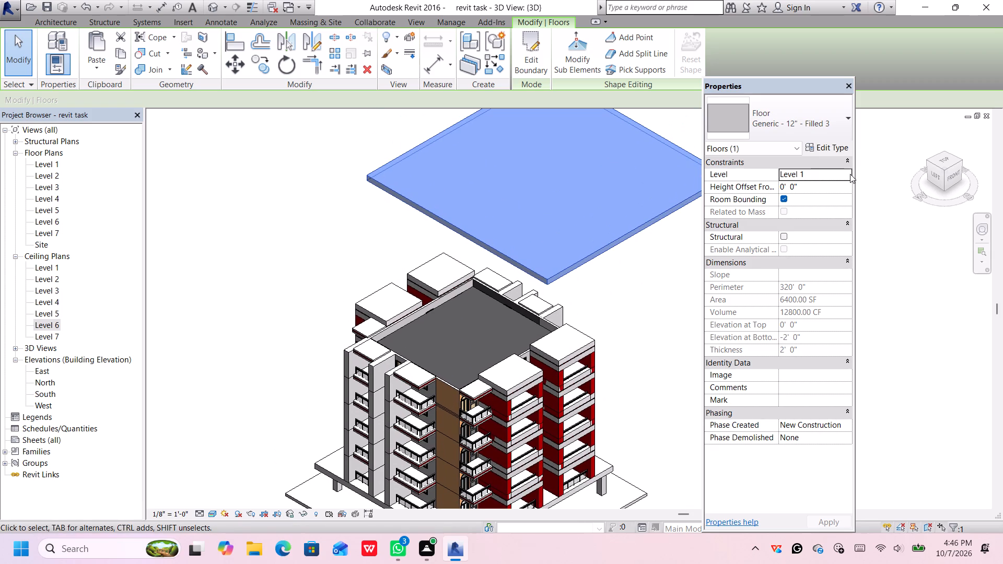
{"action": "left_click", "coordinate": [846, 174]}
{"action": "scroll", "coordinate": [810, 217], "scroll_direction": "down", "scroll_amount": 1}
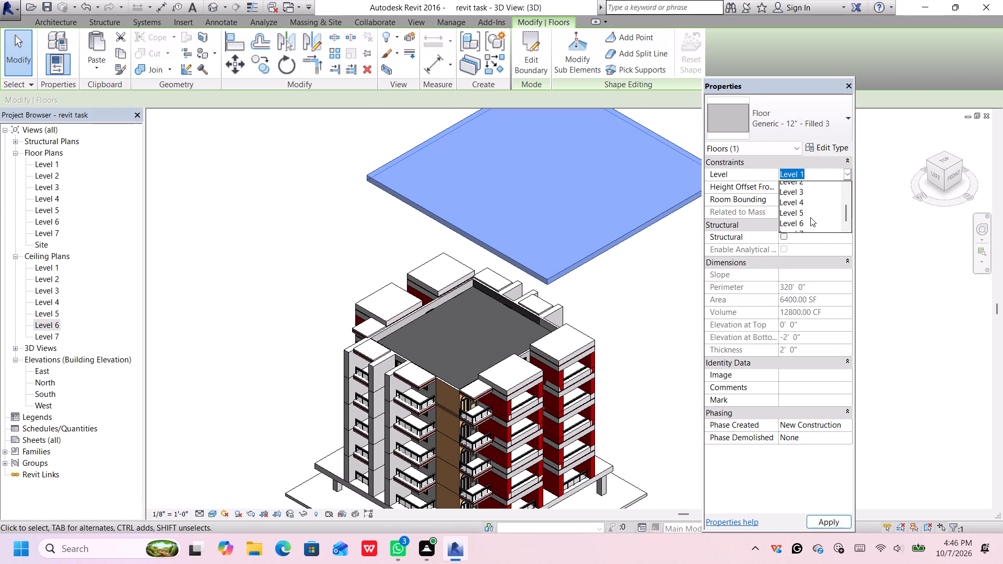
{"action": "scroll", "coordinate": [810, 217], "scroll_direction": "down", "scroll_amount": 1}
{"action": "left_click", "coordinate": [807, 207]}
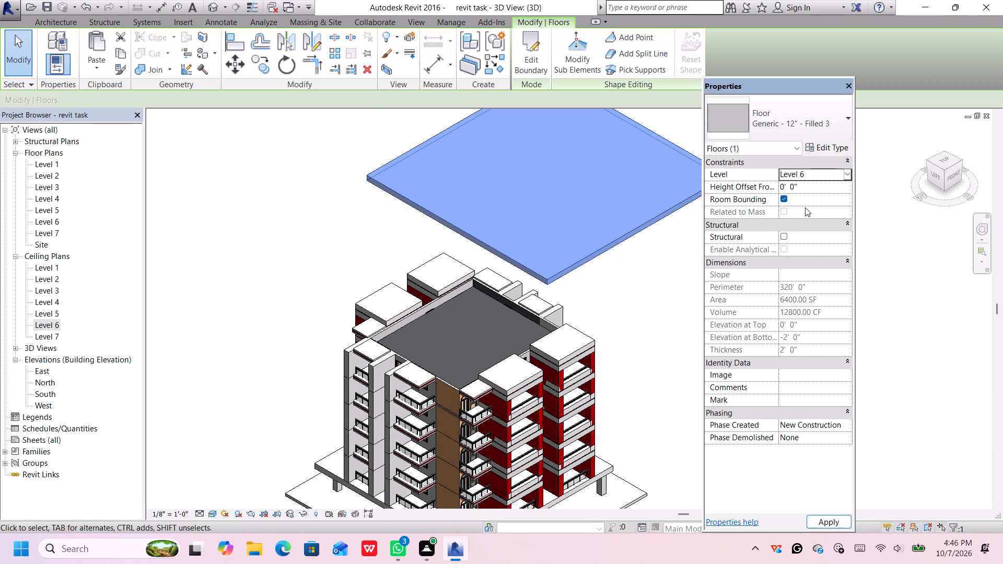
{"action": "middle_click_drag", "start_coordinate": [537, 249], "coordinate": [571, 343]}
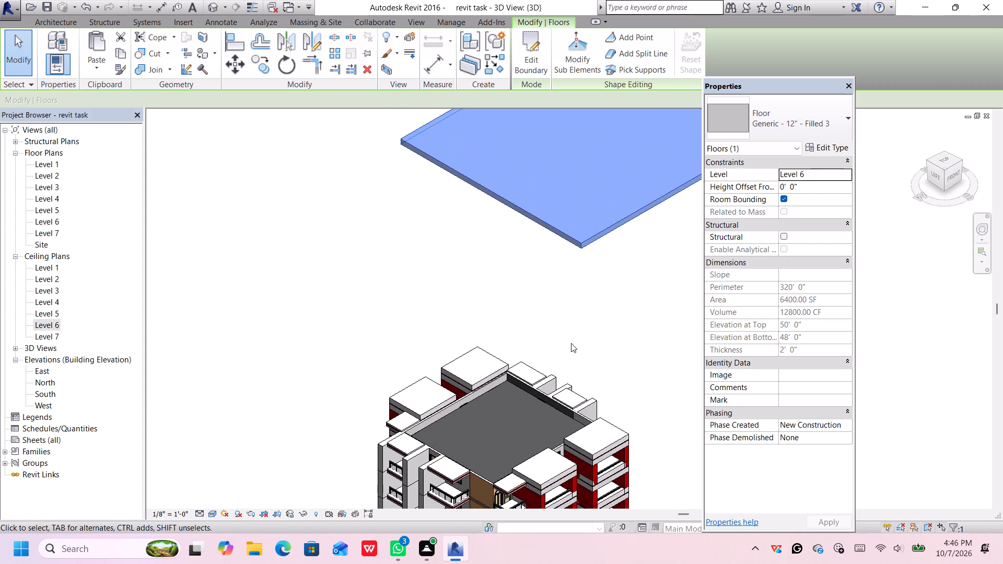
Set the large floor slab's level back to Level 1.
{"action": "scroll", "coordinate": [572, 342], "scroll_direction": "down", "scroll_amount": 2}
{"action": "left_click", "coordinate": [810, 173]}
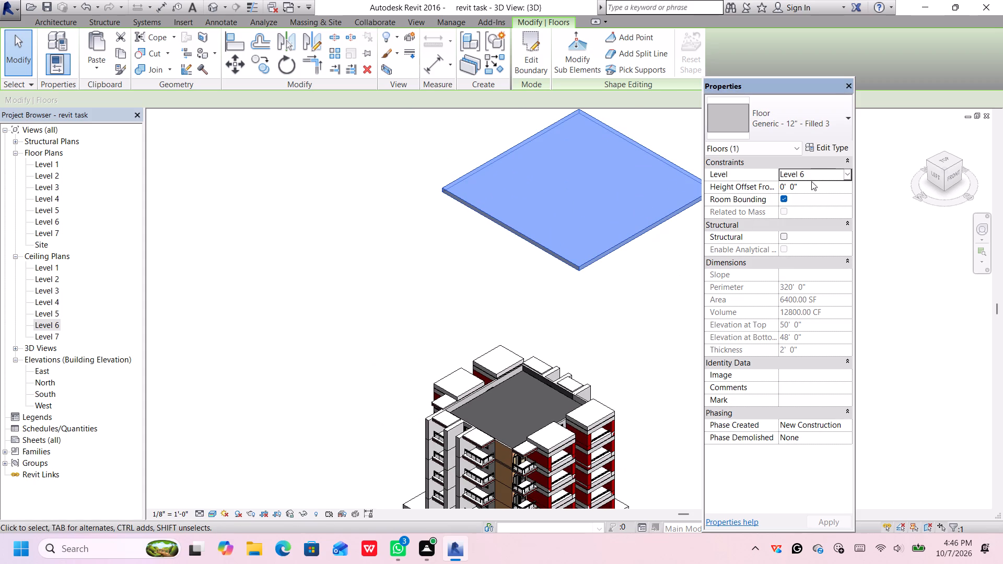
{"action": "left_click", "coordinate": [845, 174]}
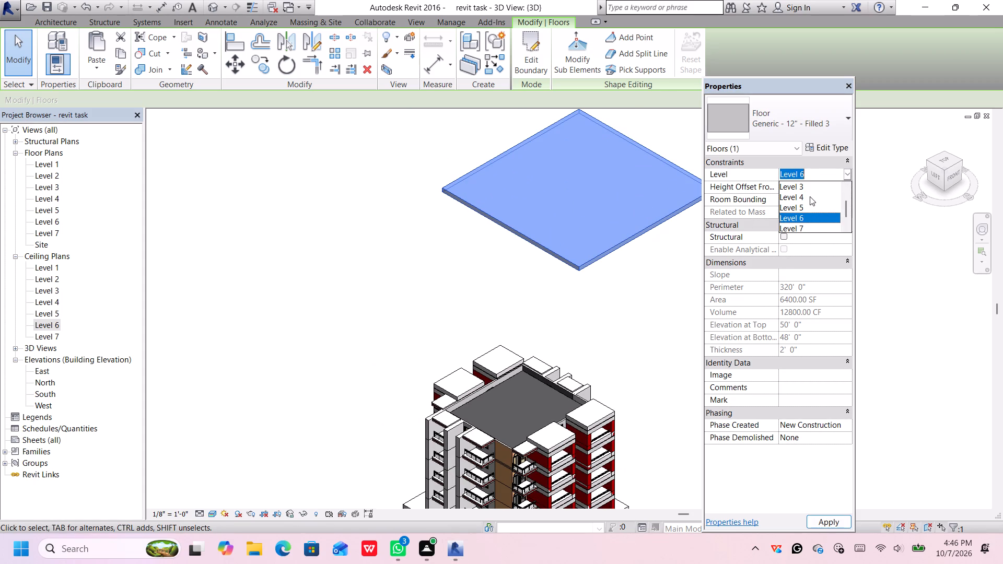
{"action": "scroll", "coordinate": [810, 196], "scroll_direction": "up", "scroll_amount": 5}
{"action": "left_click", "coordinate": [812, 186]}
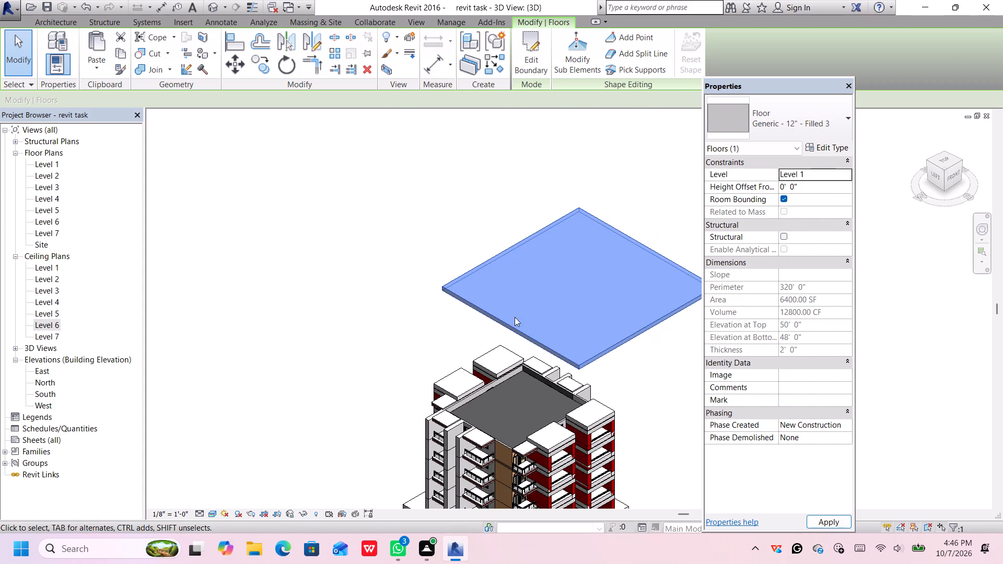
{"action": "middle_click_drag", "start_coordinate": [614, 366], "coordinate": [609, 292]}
Reselect the large Generic - 12" - Filled 3 slab and nudge it slightly in plan.
{"action": "left_click", "coordinate": [603, 250]}
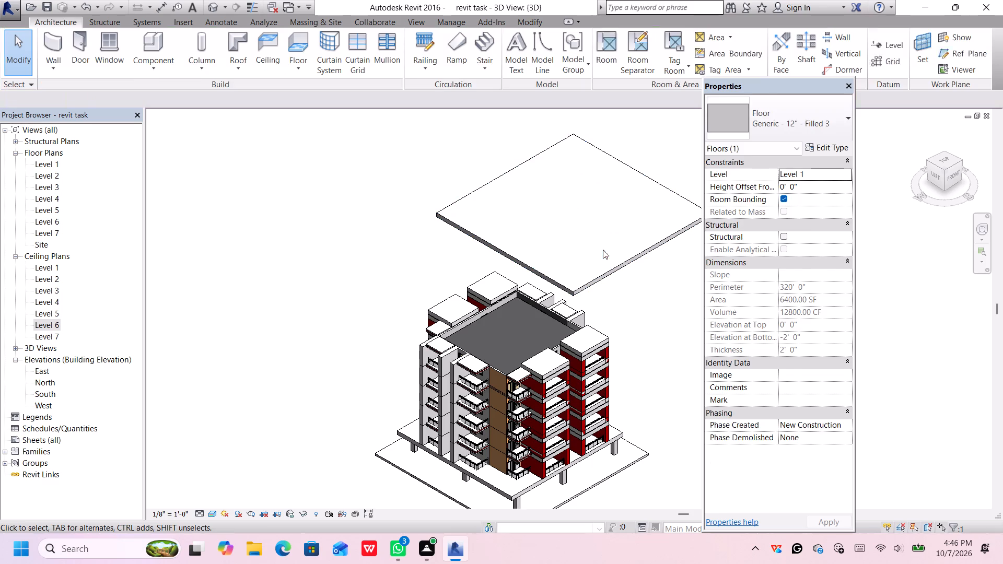
{"action": "scroll", "coordinate": [599, 262], "scroll_direction": "up", "scroll_amount": 1}
{"action": "left_click", "coordinate": [599, 278]}
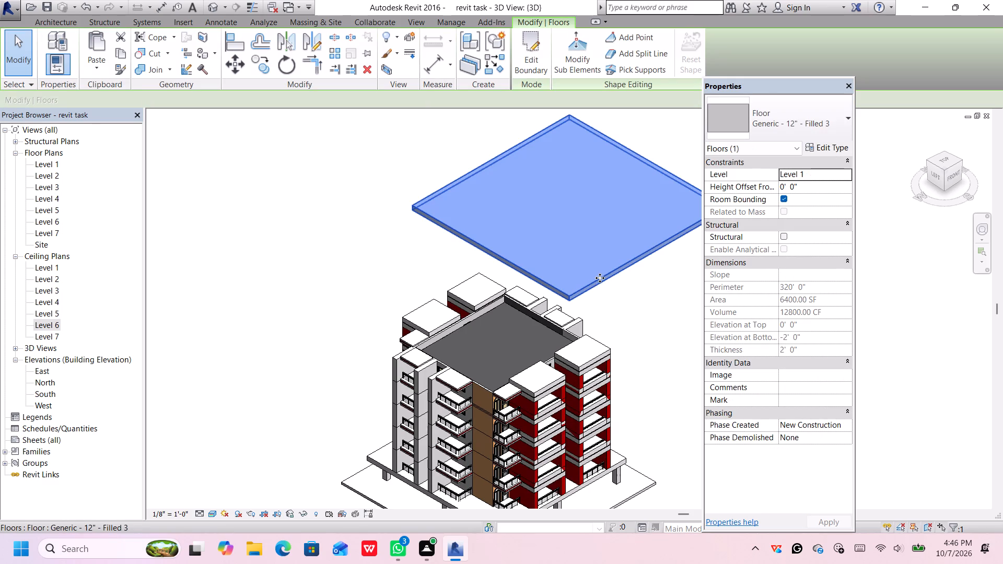
{"action": "key", "text": "Down"}
{"action": "key", "text": "Down"}
{"action": "key", "text": "Up"}
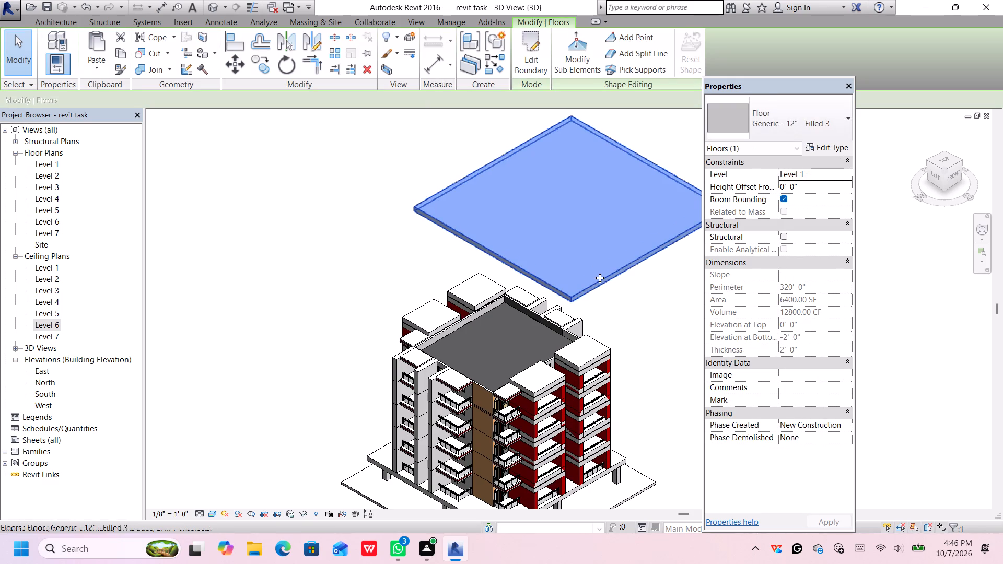
{"action": "key", "text": "Right"}
{"action": "key", "text": "Right"}
{"action": "key", "text": "Left"}
{"action": "key", "text": "Left"}
{"action": "key", "text": "Left"}
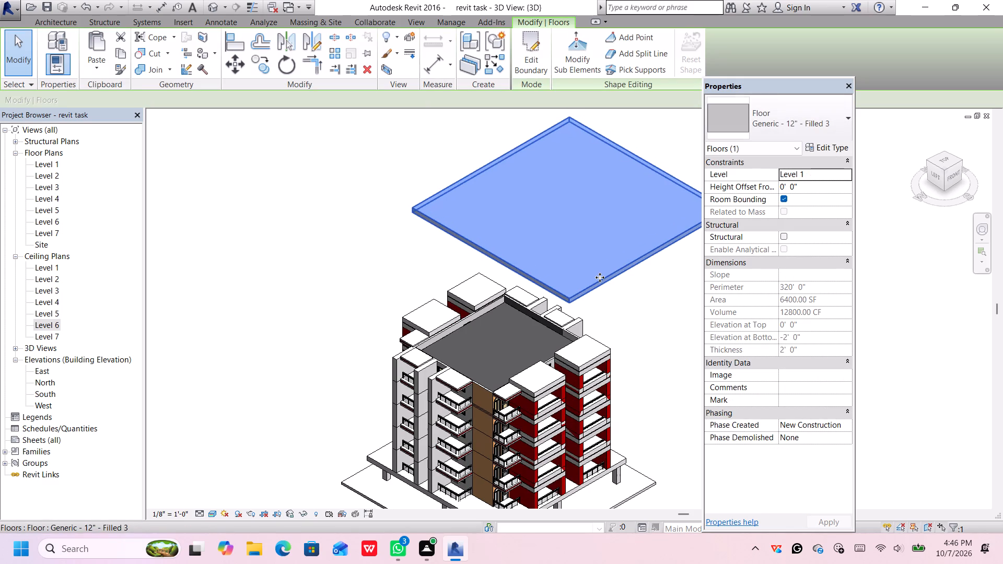
Move the large floor slab freehand by its near corner towards the building's front corner.
{"action": "scroll", "coordinate": [583, 286], "scroll_direction": "up", "scroll_amount": 2}
{"action": "middle_click_drag", "start_coordinate": [562, 339], "coordinate": [617, 255]}
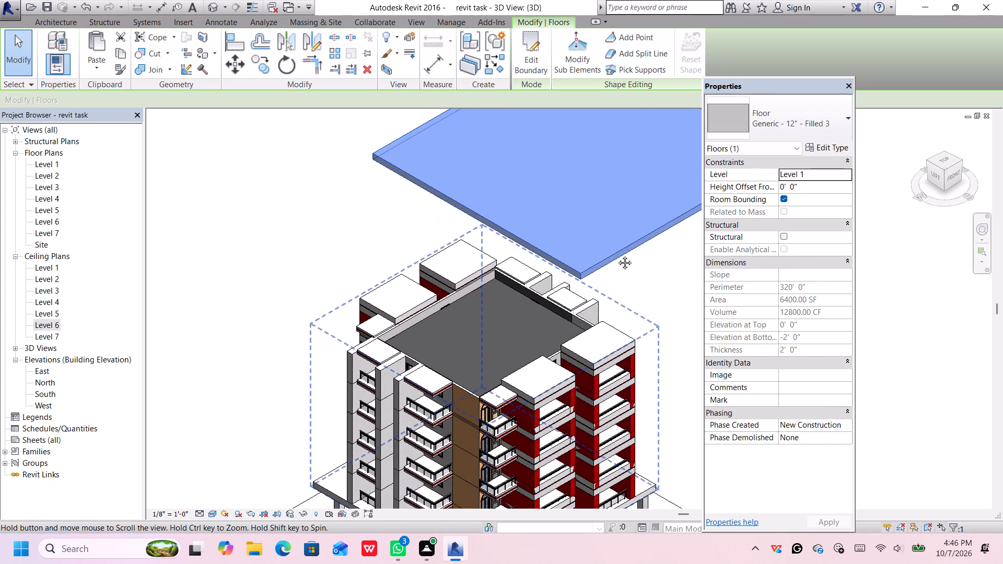
{"action": "middle_click_drag", "start_coordinate": [617, 255], "coordinate": [619, 249]}
{"action": "scroll", "coordinate": [577, 278], "scroll_direction": "up", "scroll_amount": 3}
{"action": "middle_click", "coordinate": [600, 266]}
{"action": "middle_click_drag", "start_coordinate": [600, 268], "coordinate": [639, 331]}
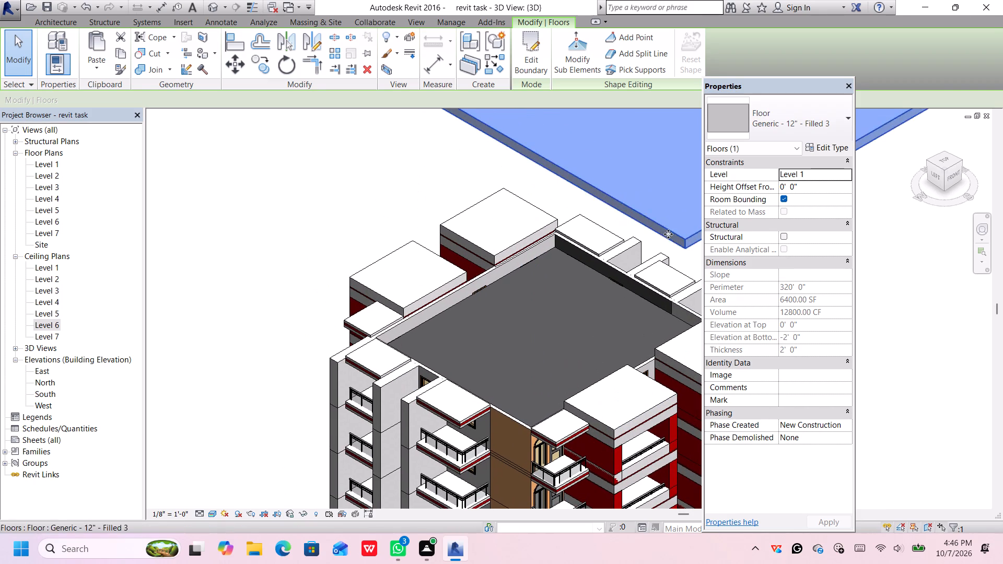
{"action": "left_click", "coordinate": [669, 228]}
{"action": "left_click_drag", "start_coordinate": [672, 232], "coordinate": [670, 237]}
{"action": "left_click_drag", "start_coordinate": [670, 237], "coordinate": [533, 425]}
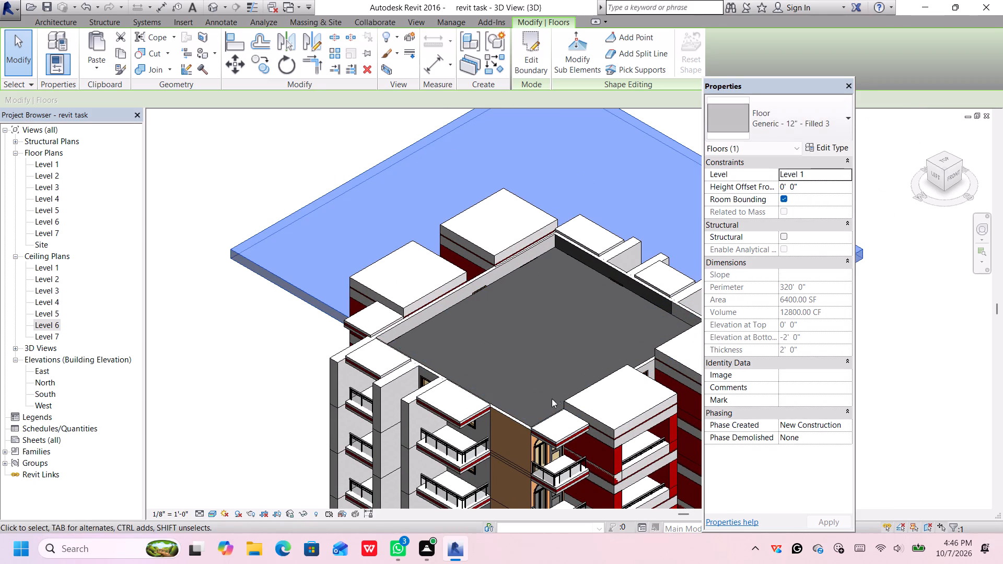
Orient the 3D view to the front to see the building and the slab side by side.
{"action": "scroll", "coordinate": [656, 254], "scroll_direction": "down", "scroll_amount": 3}
{"action": "middle_click_drag", "start_coordinate": [634, 291], "coordinate": [632, 291]}
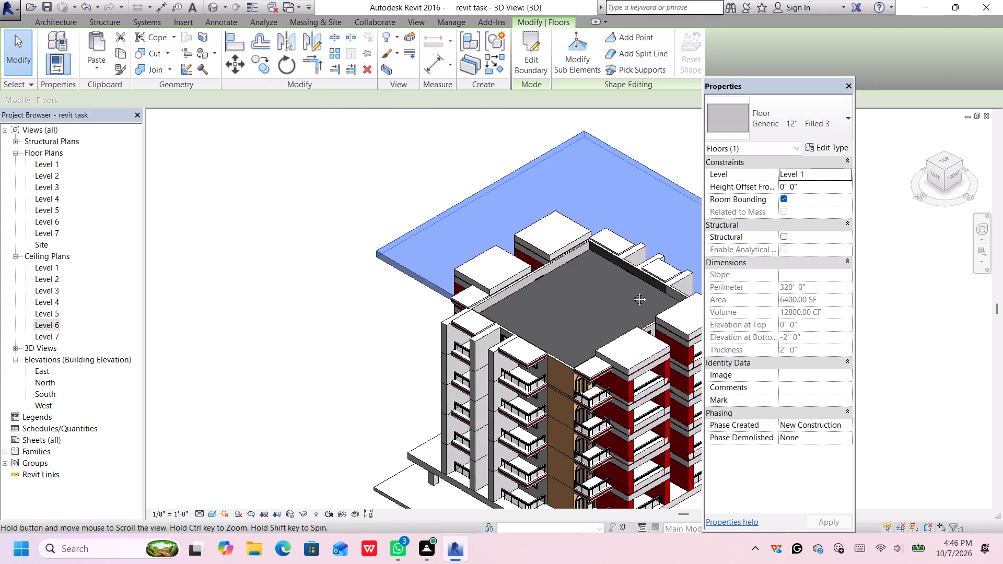
{"action": "middle_click_drag", "start_coordinate": [632, 291], "coordinate": [542, 247]}
{"action": "left_click", "coordinate": [955, 178]}
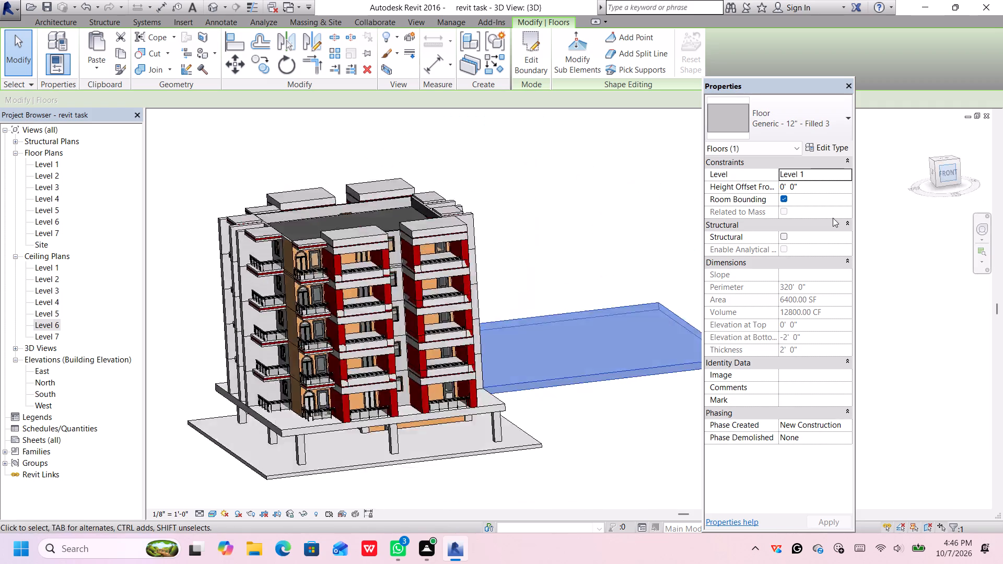
{"action": "middle_click_drag", "start_coordinate": [571, 255], "coordinate": [600, 389]}
{"action": "scroll", "coordinate": [601, 390], "scroll_direction": "down", "scroll_amount": 2}
{"action": "scroll", "coordinate": [601, 387], "scroll_direction": "up", "scroll_amount": 1}
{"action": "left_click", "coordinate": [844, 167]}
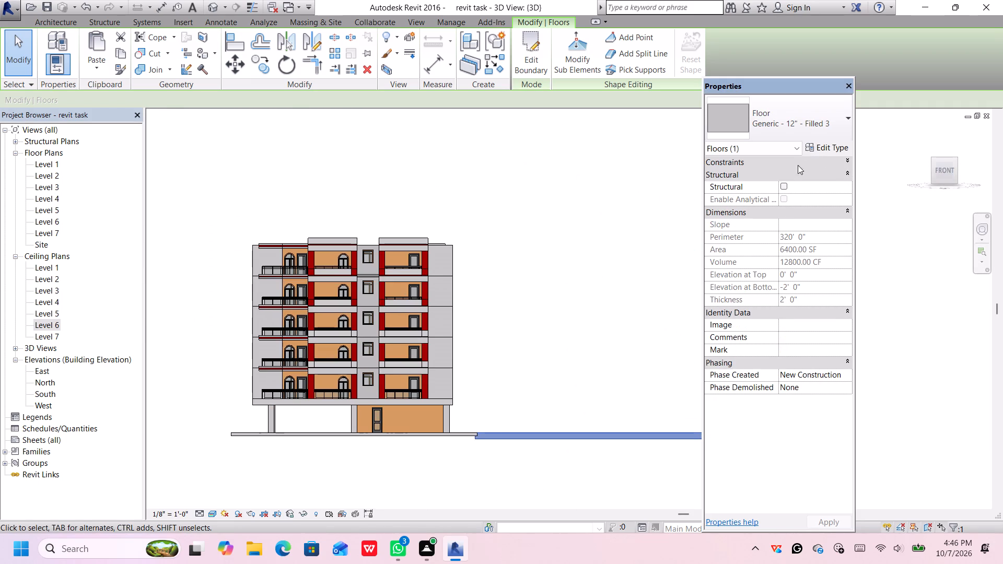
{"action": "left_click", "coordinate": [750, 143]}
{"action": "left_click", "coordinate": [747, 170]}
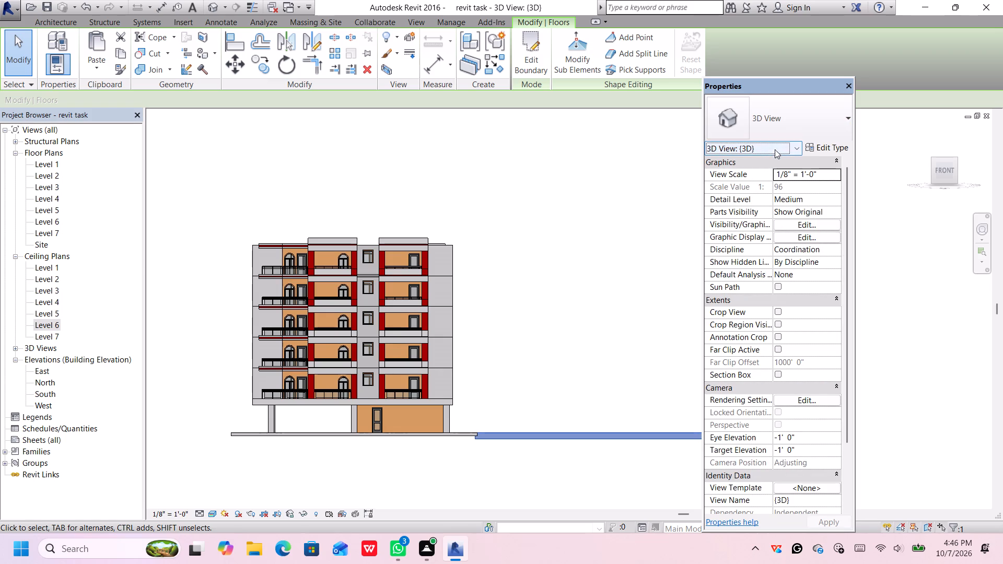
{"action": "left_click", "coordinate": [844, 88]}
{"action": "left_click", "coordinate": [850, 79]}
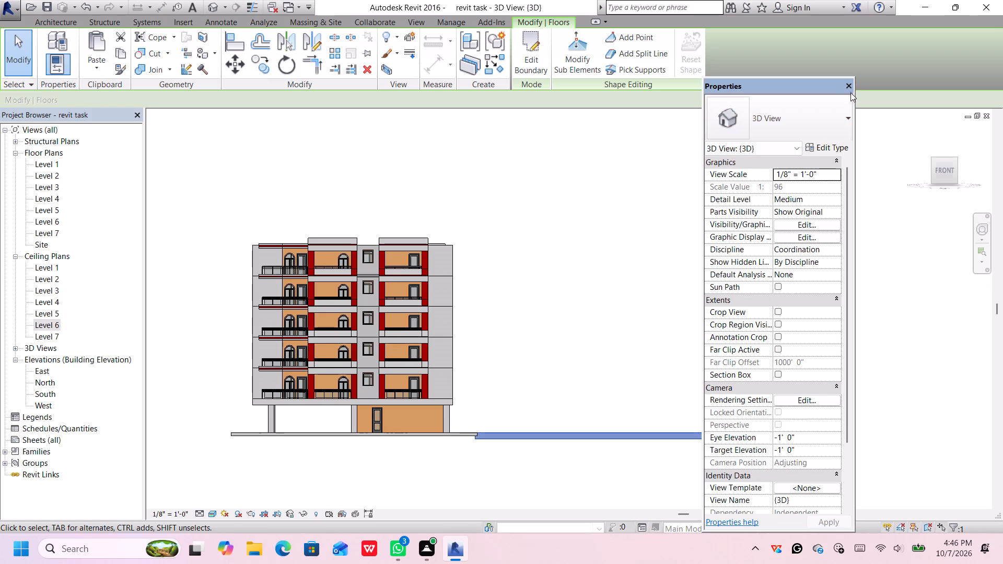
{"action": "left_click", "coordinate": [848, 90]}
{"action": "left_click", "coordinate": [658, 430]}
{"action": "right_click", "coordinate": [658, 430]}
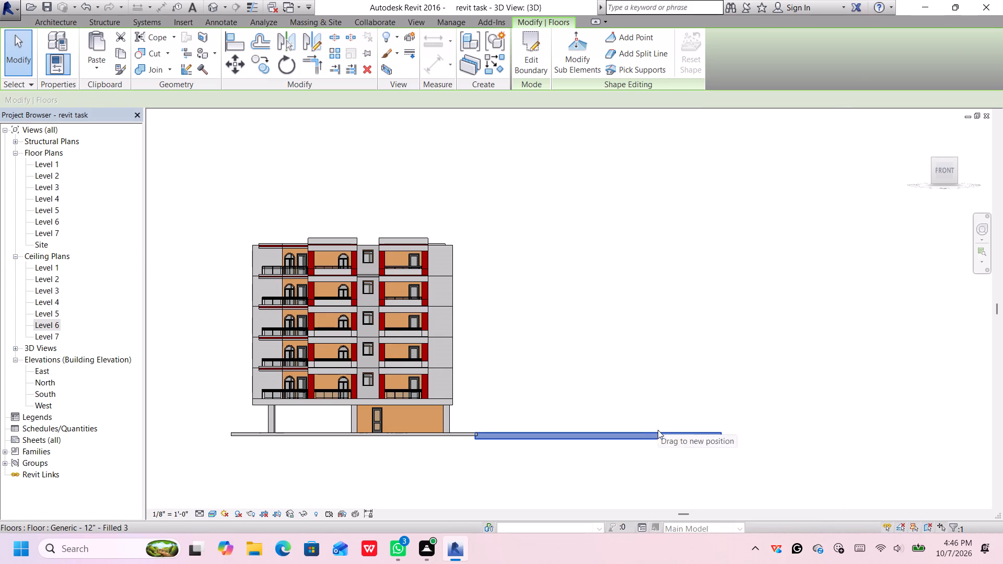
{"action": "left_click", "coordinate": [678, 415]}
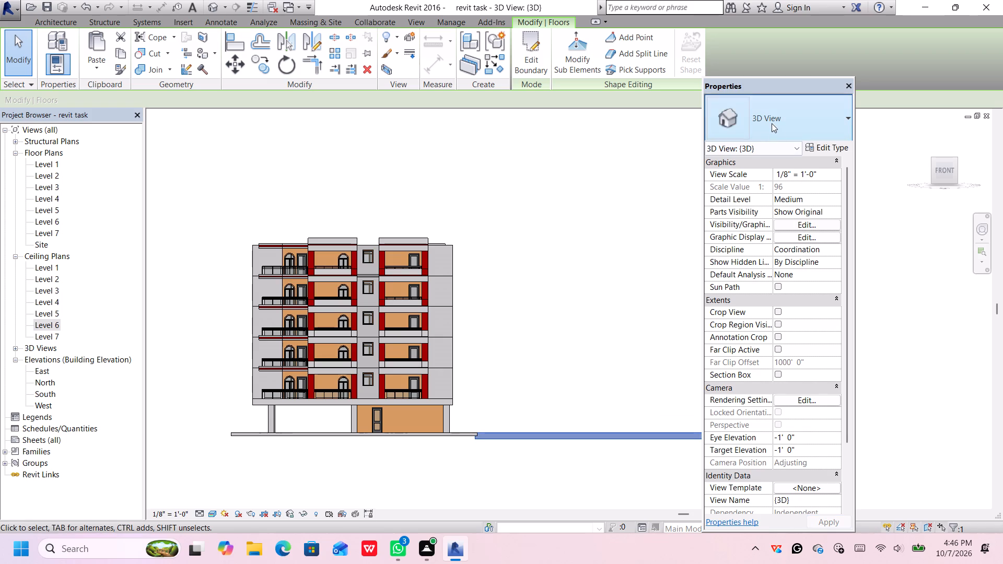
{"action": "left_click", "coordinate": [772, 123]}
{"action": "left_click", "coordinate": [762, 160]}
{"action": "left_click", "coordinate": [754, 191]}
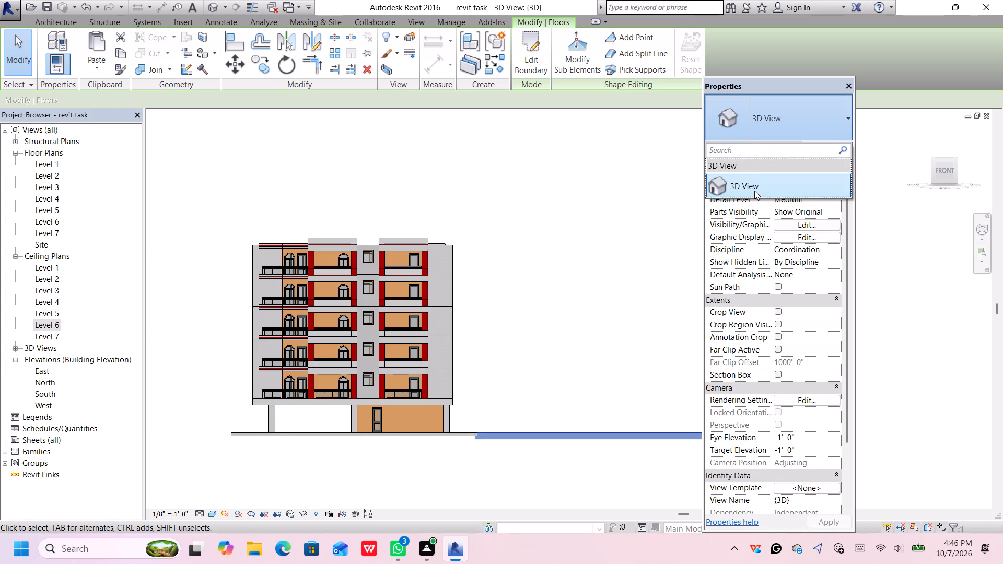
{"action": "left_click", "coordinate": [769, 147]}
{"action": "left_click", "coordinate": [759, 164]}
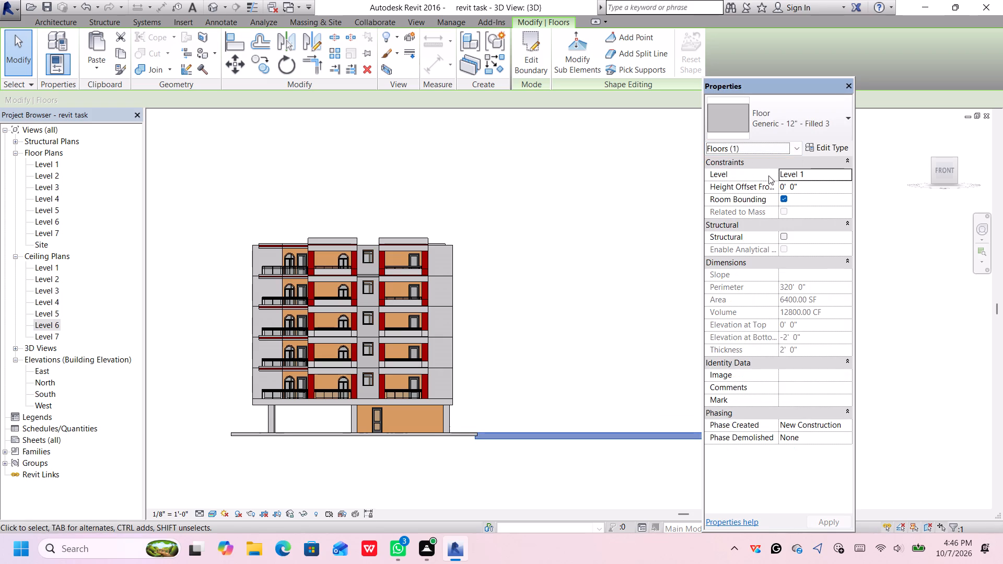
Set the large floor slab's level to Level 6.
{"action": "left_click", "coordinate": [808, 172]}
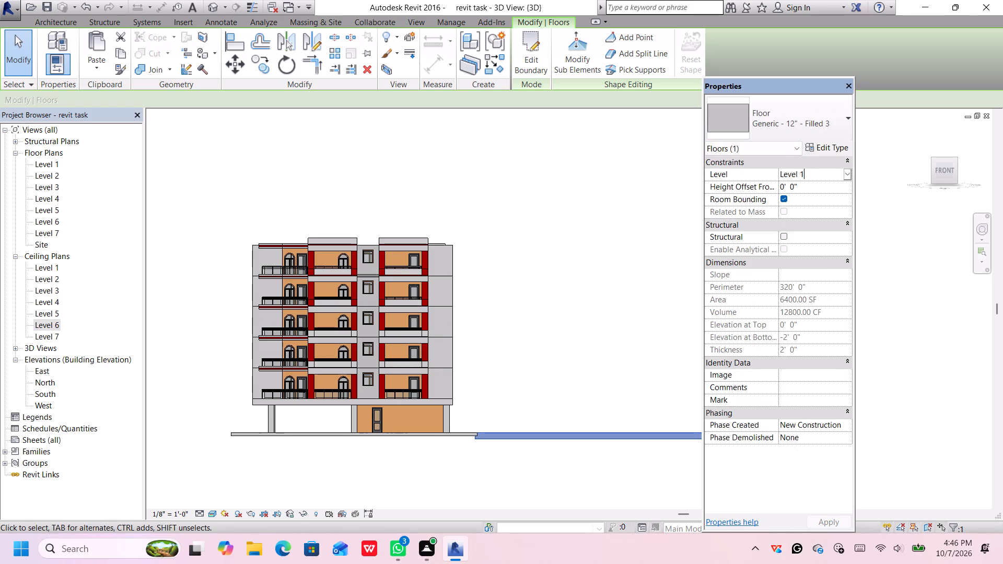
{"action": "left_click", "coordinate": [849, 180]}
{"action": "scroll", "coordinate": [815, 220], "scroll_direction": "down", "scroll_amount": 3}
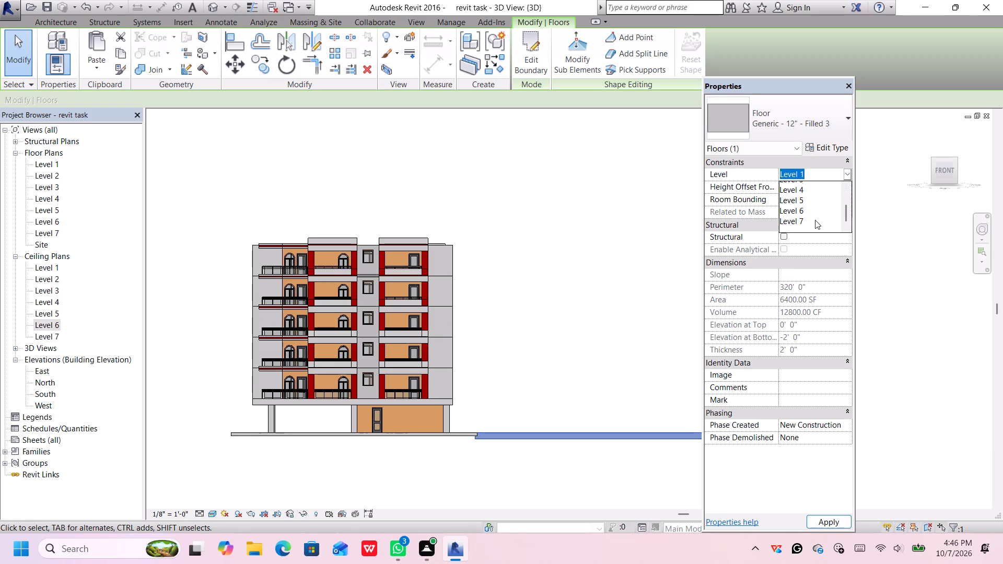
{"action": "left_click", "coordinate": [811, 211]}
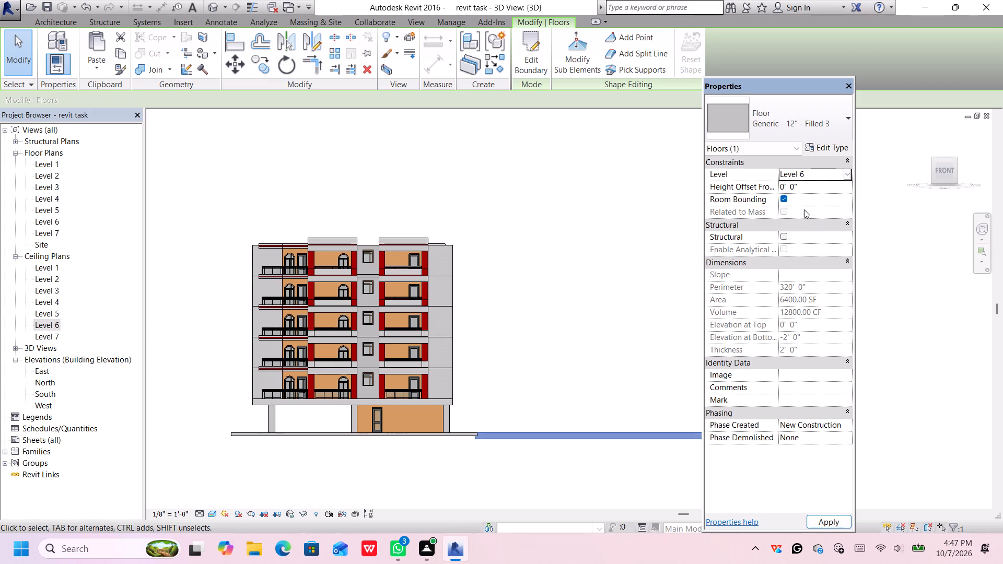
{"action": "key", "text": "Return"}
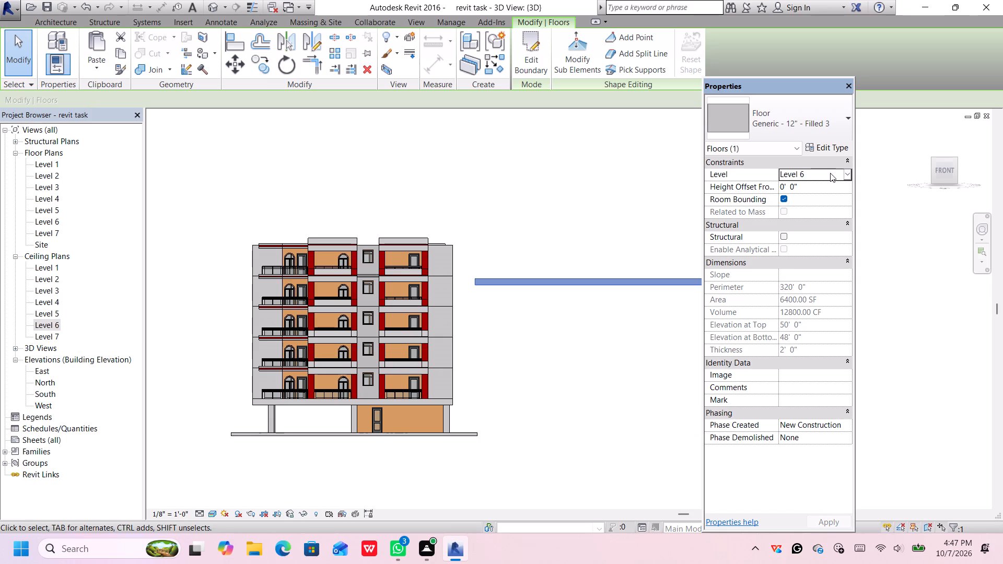
Set the large floor slab's level to Level 7.
{"action": "left_click", "coordinate": [844, 173]}
{"action": "left_click", "coordinate": [817, 232]}
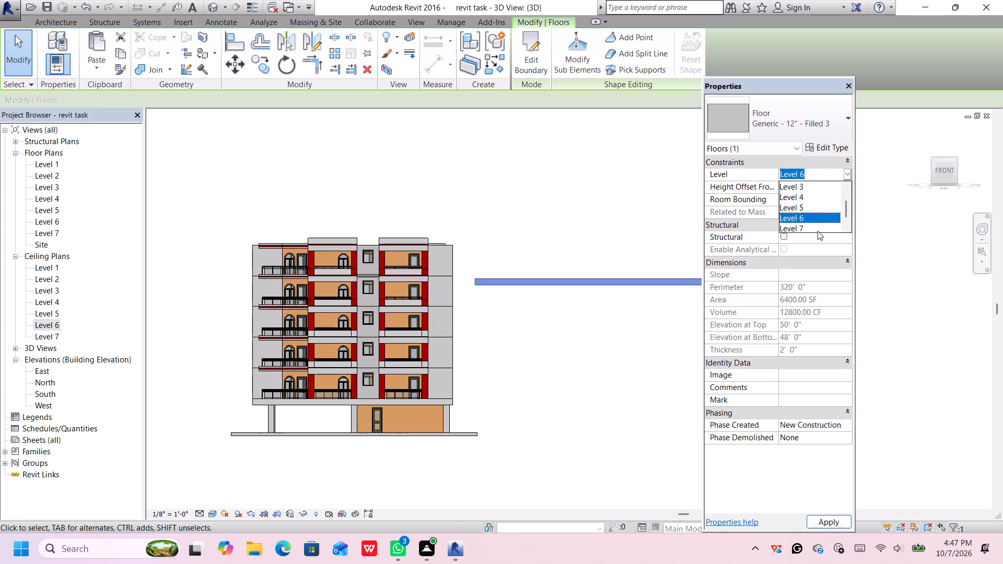
{"action": "left_click", "coordinate": [823, 225]}
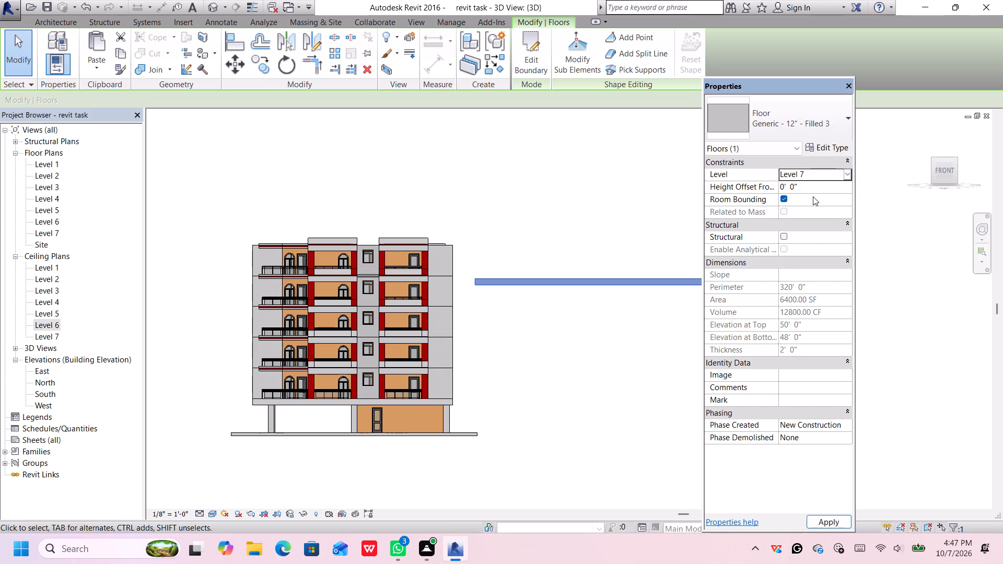
{"action": "key", "text": "Return"}
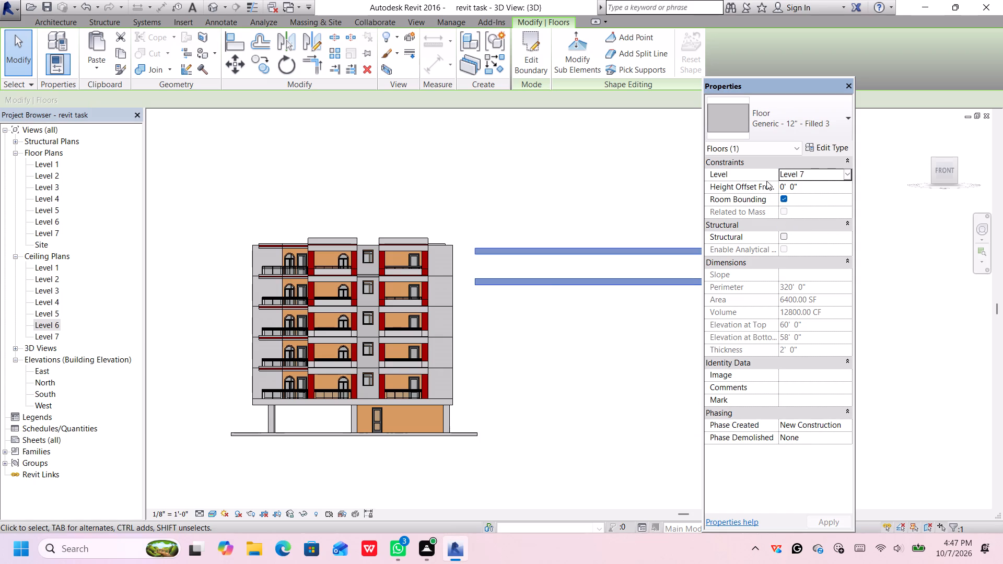
Set the large floor slab's height offset from Level 7 to 1' 0".
{"action": "scroll", "coordinate": [577, 293], "scroll_direction": "up", "scroll_amount": 1}
{"action": "scroll", "coordinate": [577, 289], "scroll_direction": "down", "scroll_amount": 1}
{"action": "middle_click_drag", "start_coordinate": [578, 292], "coordinate": [587, 303]}
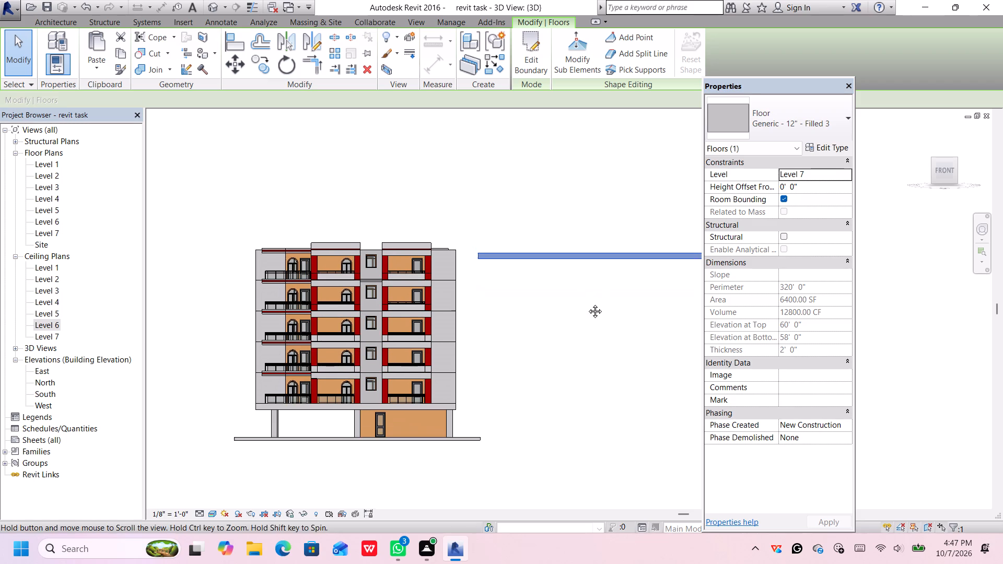
{"action": "middle_click_drag", "start_coordinate": [587, 303], "coordinate": [591, 306]}
{"action": "middle_click_drag", "start_coordinate": [554, 287], "coordinate": [582, 289]}
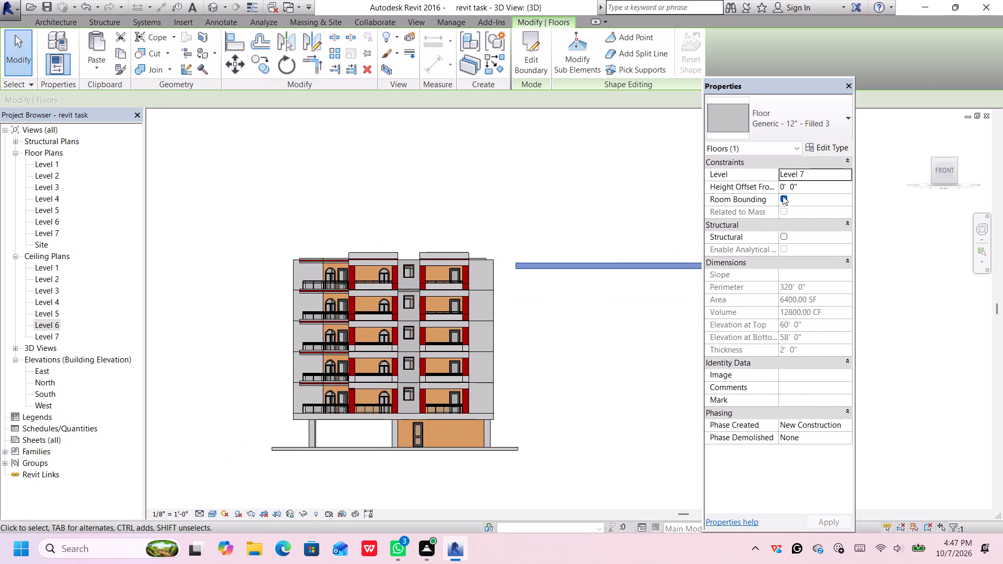
{"action": "scroll", "coordinate": [754, 200], "scroll_direction": "up", "scroll_amount": 2}
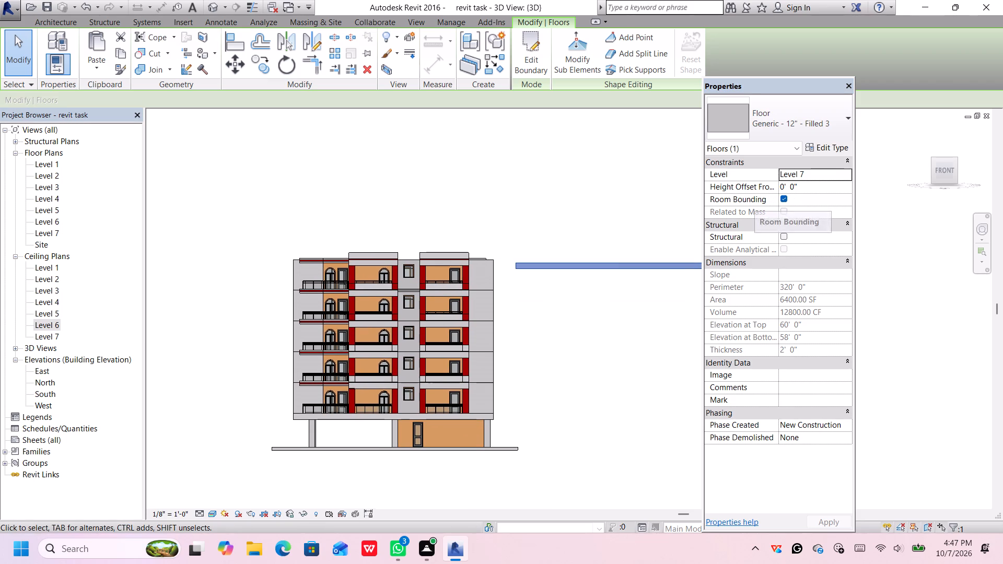
{"action": "left_click", "coordinate": [784, 184]}
{"action": "left_click", "coordinate": [786, 190]}
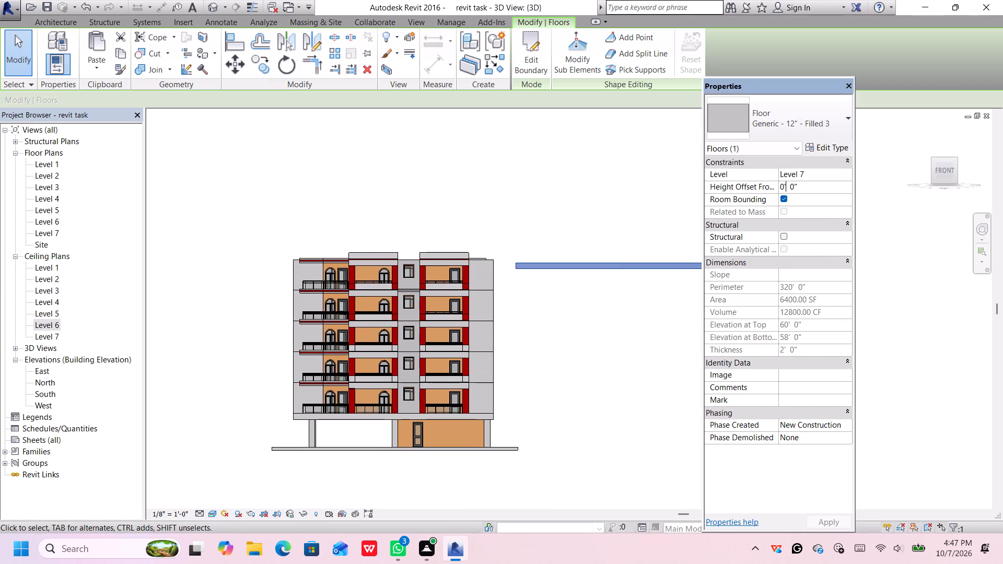
{"action": "left_click", "coordinate": [784, 186]}
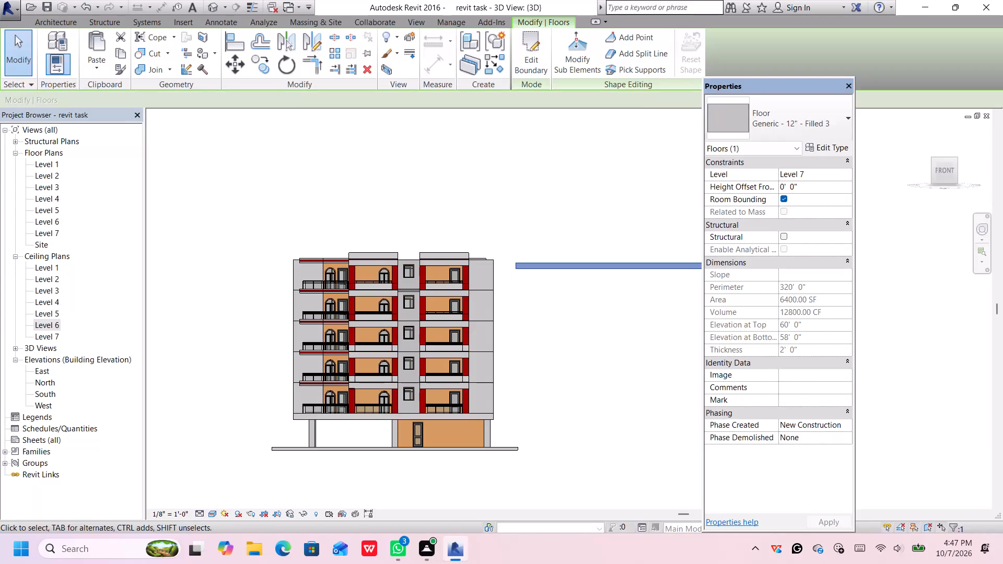
{"action": "scroll", "coordinate": [784, 186], "scroll_direction": "up", "scroll_amount": 2}
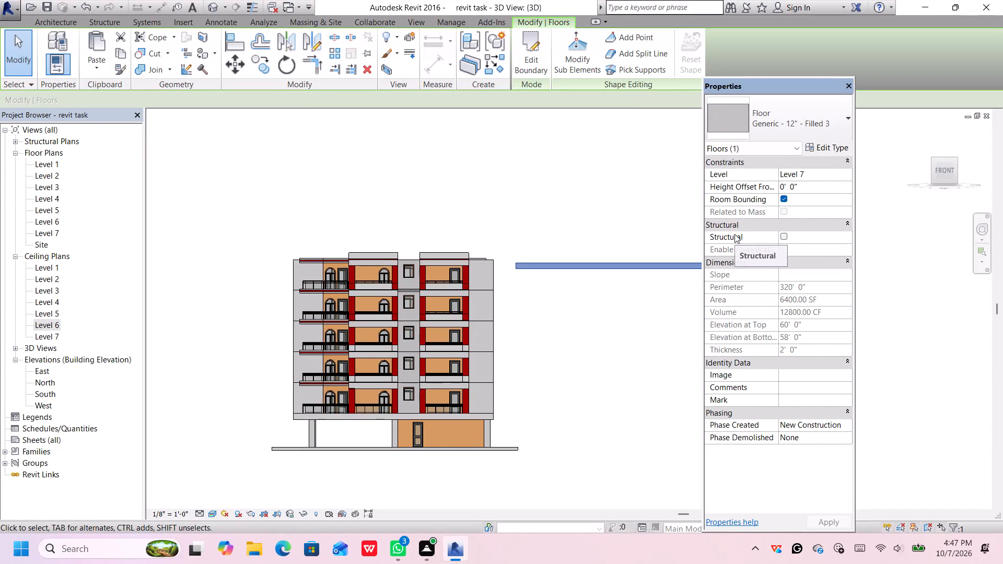
{"action": "key", "text": "BackSpace"}
{"action": "key", "text": "1"}
{"action": "key", "text": "Return"}
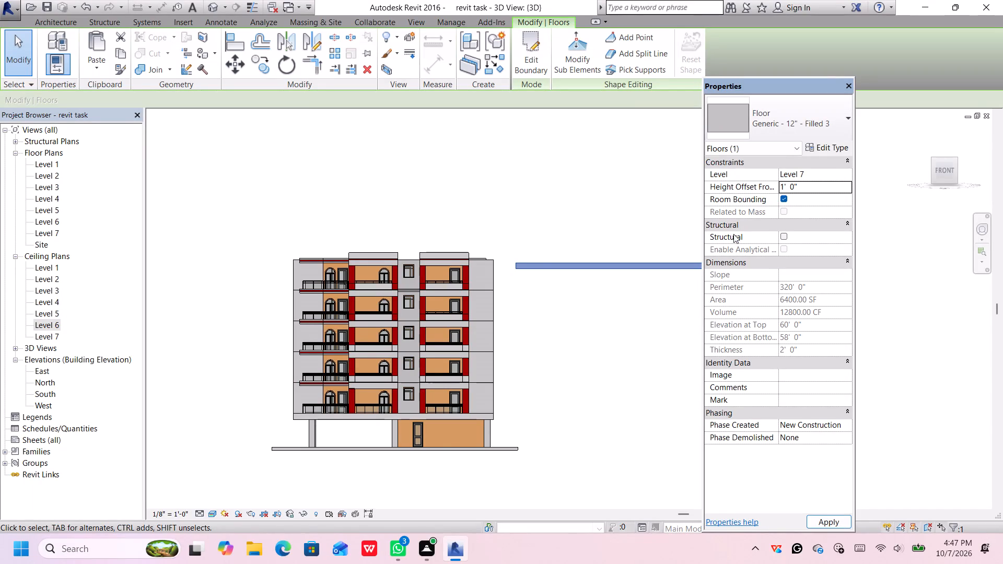
Nudge the large floor slab sideways in the front view until it spans the building's full width and slightly overhangs its left end.
{"action": "scroll", "coordinate": [519, 267], "scroll_direction": "up", "scroll_amount": 2}
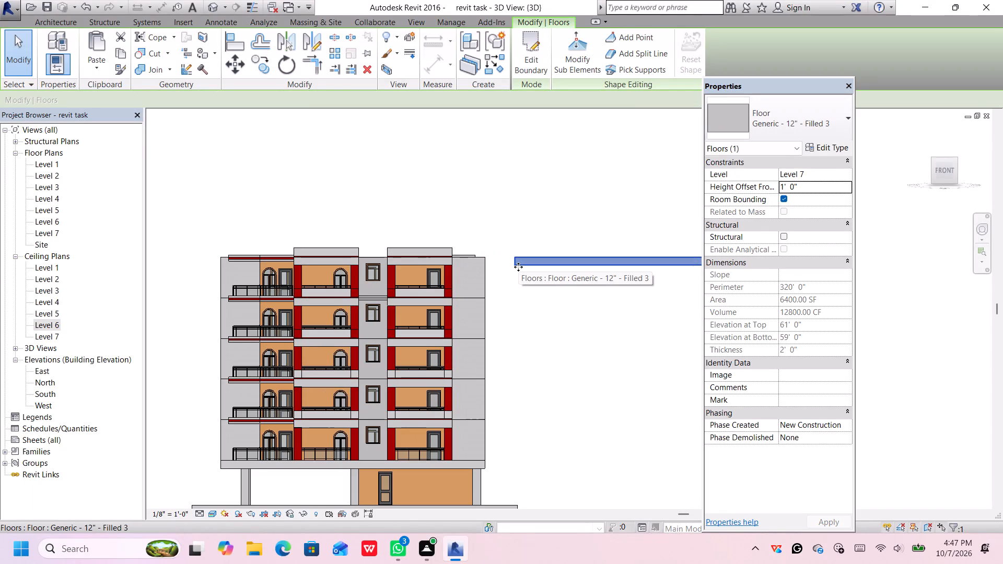
{"action": "key", "text": "Left"}
{"action": "key", "text": "Left"}
{"action": "key", "text": "Left"}
{"action": "key", "text": "Left"}
{"action": "key", "text": "Left"}
{"action": "key", "text": "Left"}
{"action": "key", "text": "Left"}
{"action": "key", "text": "Left"}
{"action": "key", "text": "Left"}
{"action": "key", "text": "Left"}
{"action": "key", "text": "Left"}
{"action": "key", "text": "Left"}
{"action": "key", "text": "Left"}
{"action": "key", "text": "Left"}
{"action": "key", "text": "Left"}
{"action": "key", "text": "Left"}
{"action": "key", "text": "Left"}
{"action": "key", "text": "Left"}
{"action": "key", "text": "Left"}
{"action": "key", "text": "Left"}
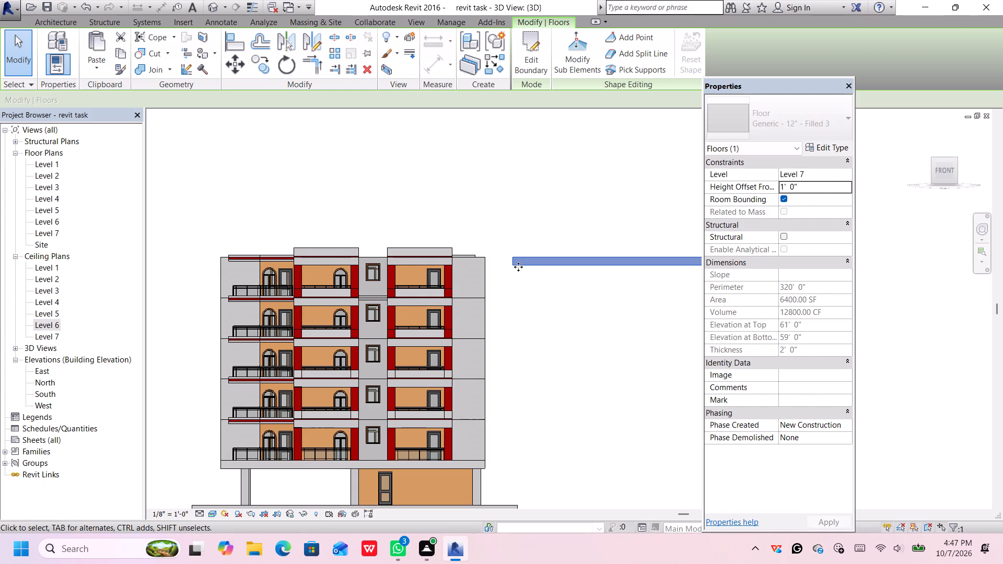
{"action": "key", "text": "Left"}
{"action": "key", "text": "Left"}
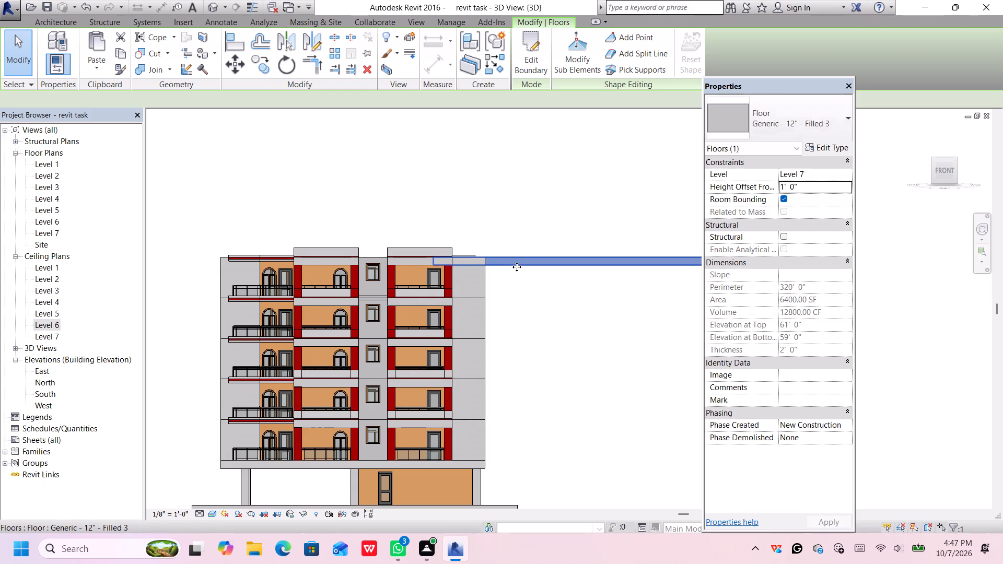
{"action": "key", "text": "Left"}
{"action": "key", "text": "Left"}
{"action": "key", "text": "Left"}
{"action": "key", "text": "Left"}
{"action": "key", "text": "Left"}
{"action": "key", "text": "Left"}
{"action": "key", "text": "Left"}
{"action": "key", "text": "Left"}
{"action": "key", "text": "Left"}
{"action": "key", "text": "Left"}
{"action": "key", "text": "Left"}
{"action": "key", "text": "Left"}
{"action": "key", "text": "Left"}
{"action": "key", "text": "Left"}
{"action": "key", "text": "Left"}
{"action": "key", "text": "Left"}
{"action": "key", "text": "Left"}
{"action": "key", "text": "Left"}
{"action": "key", "text": "Left"}
{"action": "key", "text": "Left"}
{"action": "key", "text": "Left"}
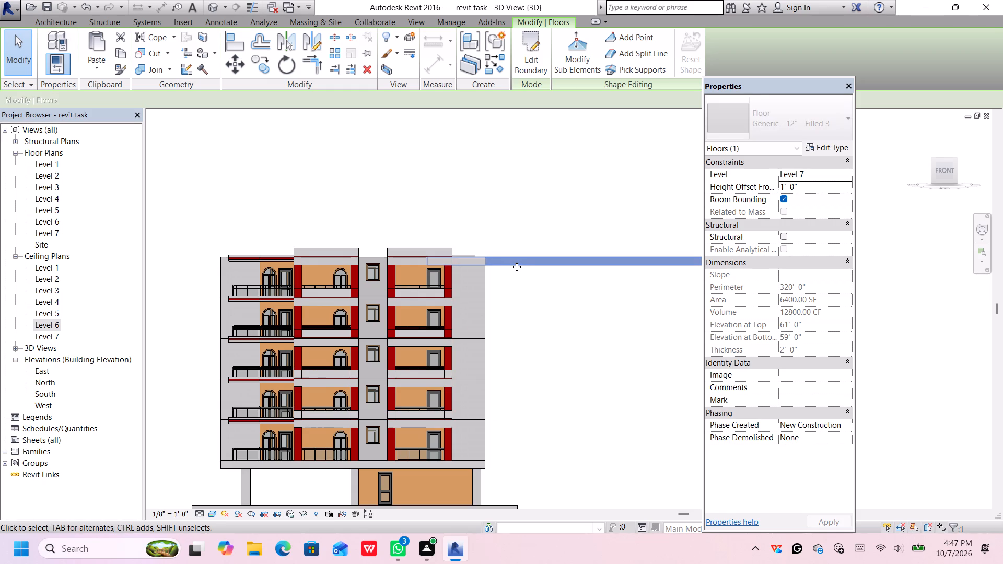
{"action": "key", "text": "Left"}
{"action": "key", "text": "Left"}
{"action": "key", "text": "Left"}
{"action": "key", "text": "Left"}
{"action": "key", "text": "Left"}
{"action": "key", "text": "Left"}
{"action": "key", "text": "Left"}
{"action": "key", "text": "Left"}
{"action": "key", "text": "Left"}
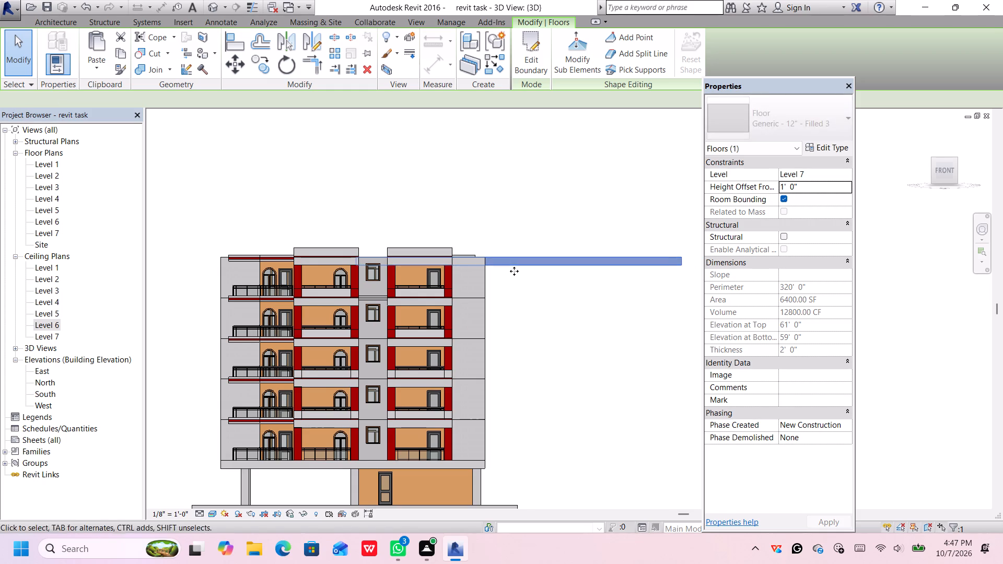
{"action": "key", "text": "Left"}
{"action": "key", "text": "Left"}
{"action": "key", "text": "Left"}
{"action": "key", "text": "Left"}
{"action": "key", "text": "Left"}
{"action": "key", "text": "Left"}
{"action": "key", "text": "Left"}
{"action": "key", "text": "Left"}
{"action": "key", "text": "Left"}
{"action": "key", "text": "Left"}
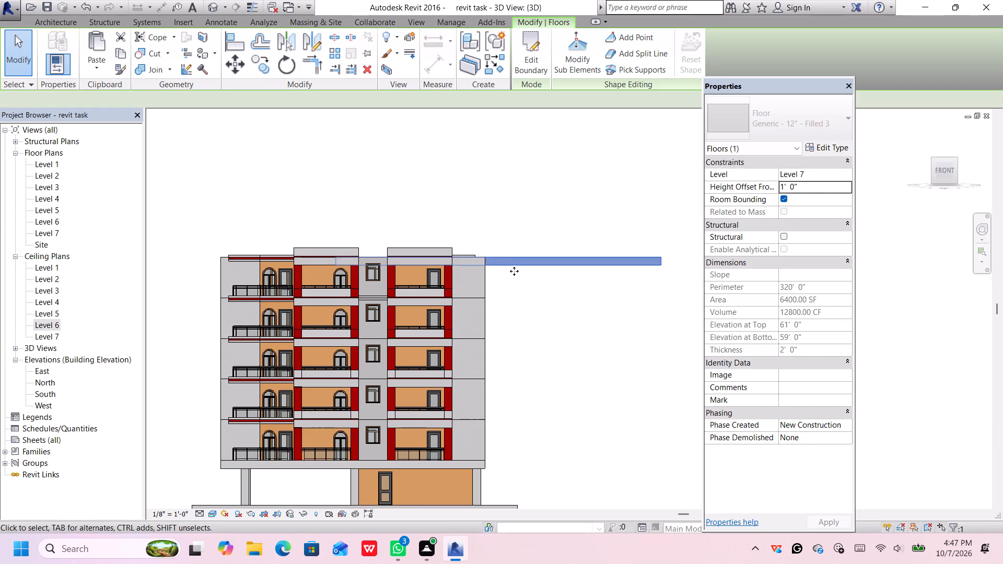
{"action": "key", "text": "Left"}
{"action": "key", "text": "Left"}
{"action": "key", "text": "Left"}
{"action": "key", "text": "Left"}
{"action": "key", "text": "Left"}
{"action": "key", "text": "Left"}
{"action": "key", "text": "Left"}
{"action": "key", "text": "Left"}
{"action": "key", "text": "Left"}
{"action": "key", "text": "Left"}
{"action": "key", "text": "Left"}
{"action": "key", "text": "Left"}
{"action": "key", "text": "Left"}
{"action": "key", "text": "Left"}
{"action": "key", "text": "Left"}
{"action": "key", "text": "Left"}
{"action": "key", "text": "Left"}
{"action": "key", "text": "Left"}
{"action": "key", "text": "Left"}
{"action": "key", "text": "Left"}
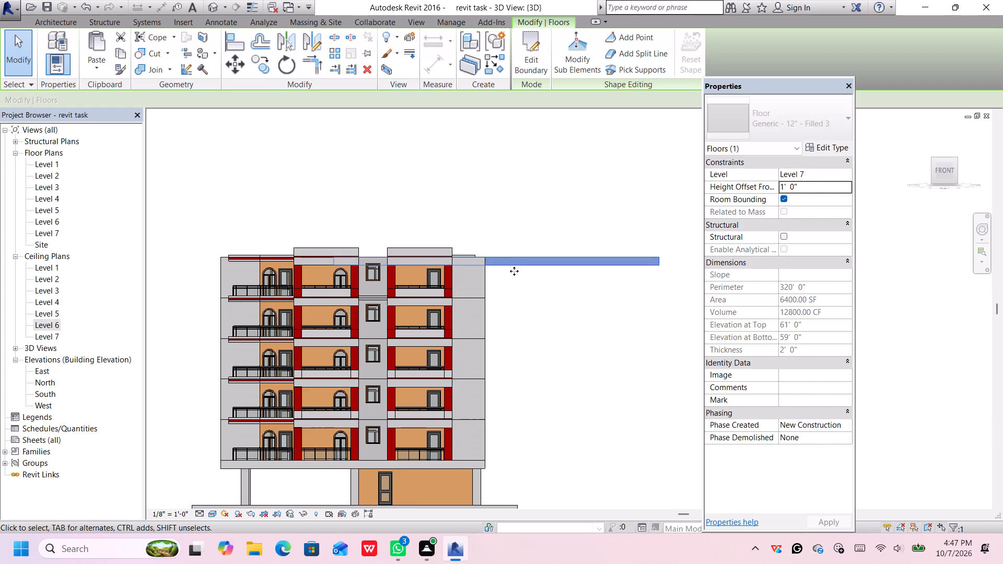
{"action": "key", "text": "Left"}
{"action": "key", "text": "Left"}
{"action": "key", "text": "Left"}
{"action": "key", "text": "Left"}
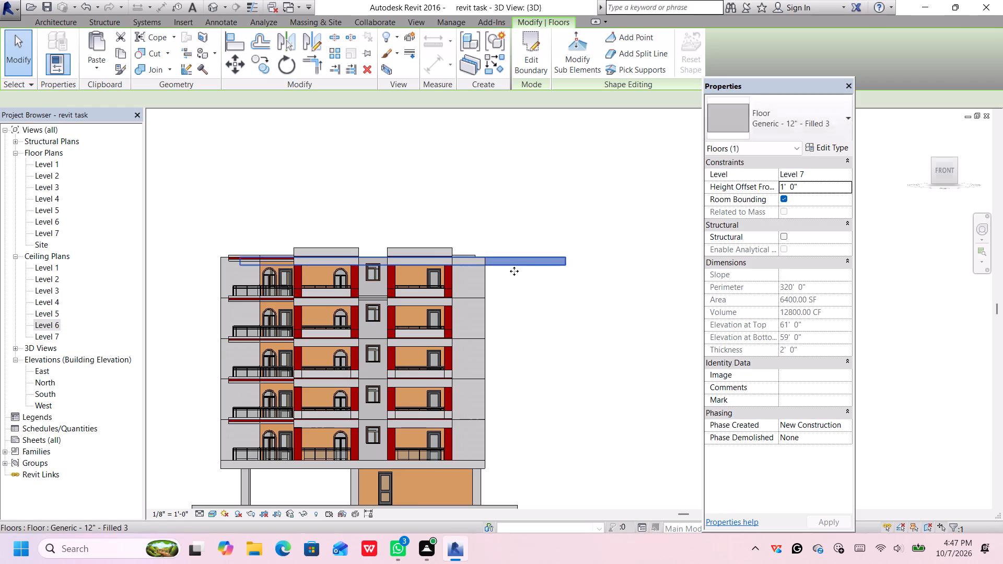
{"action": "key", "text": "Left"}
{"action": "key", "text": "Left"}
{"action": "key", "text": "Left"}
{"action": "key", "text": "Left"}
{"action": "key", "text": "Left"}
{"action": "key", "text": "Left"}
{"action": "key", "text": "Left"}
{"action": "key", "text": "Left"}
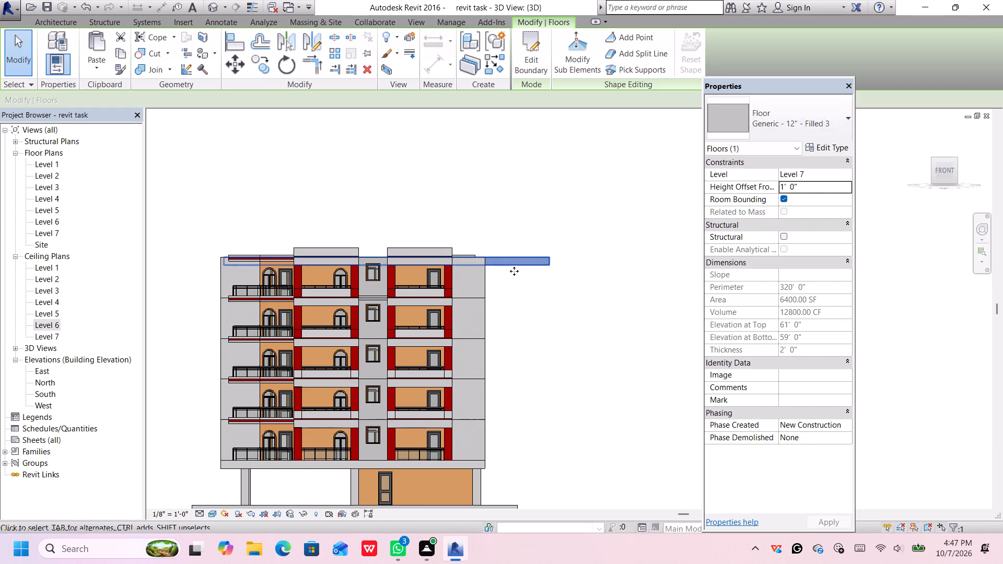
{"action": "key", "text": "Left"}
{"action": "key", "text": "Left"}
{"action": "key", "text": "Left"}
{"action": "key", "text": "Left"}
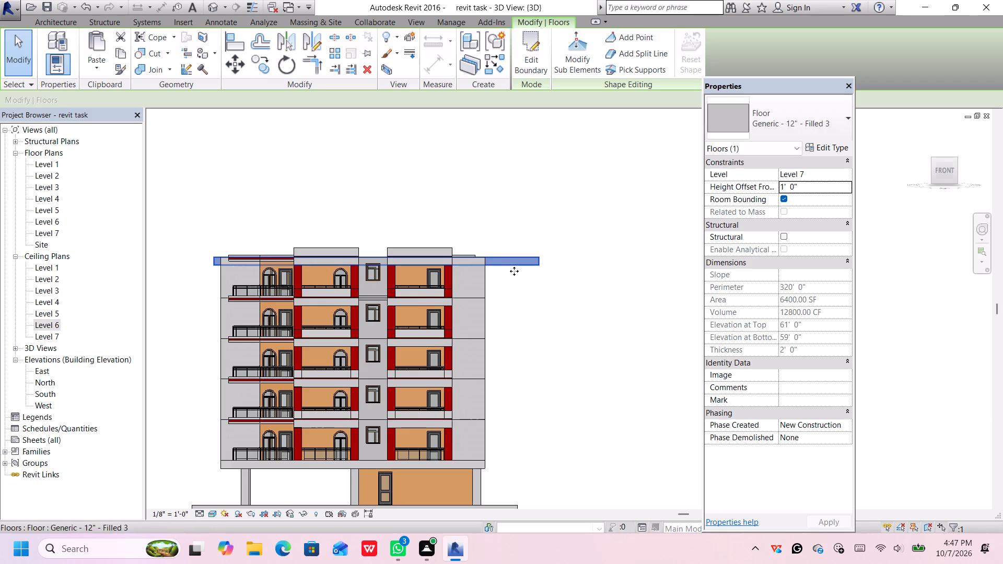
{"action": "key", "text": "Left"}
{"action": "key", "text": "Left"}
{"action": "key", "text": "Left"}
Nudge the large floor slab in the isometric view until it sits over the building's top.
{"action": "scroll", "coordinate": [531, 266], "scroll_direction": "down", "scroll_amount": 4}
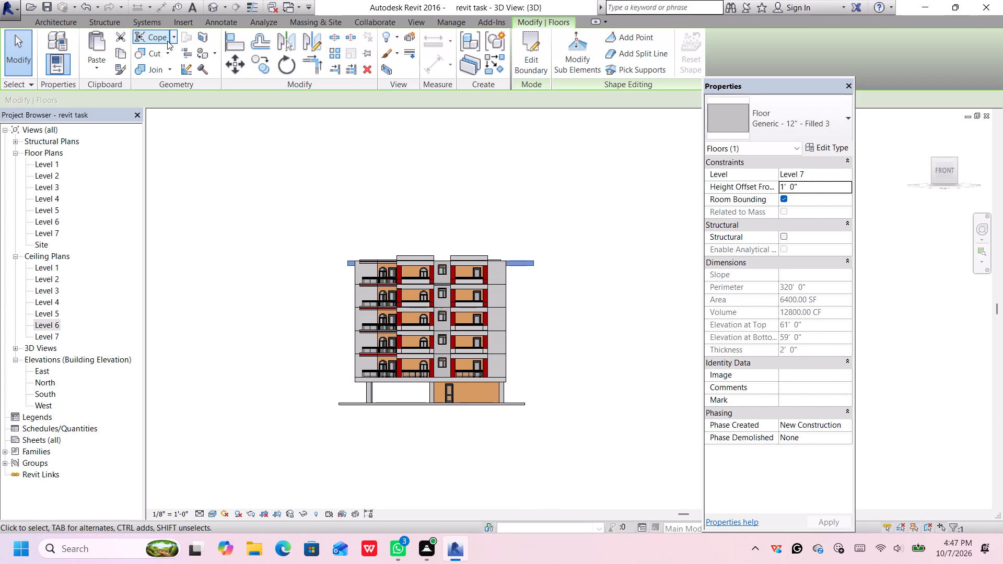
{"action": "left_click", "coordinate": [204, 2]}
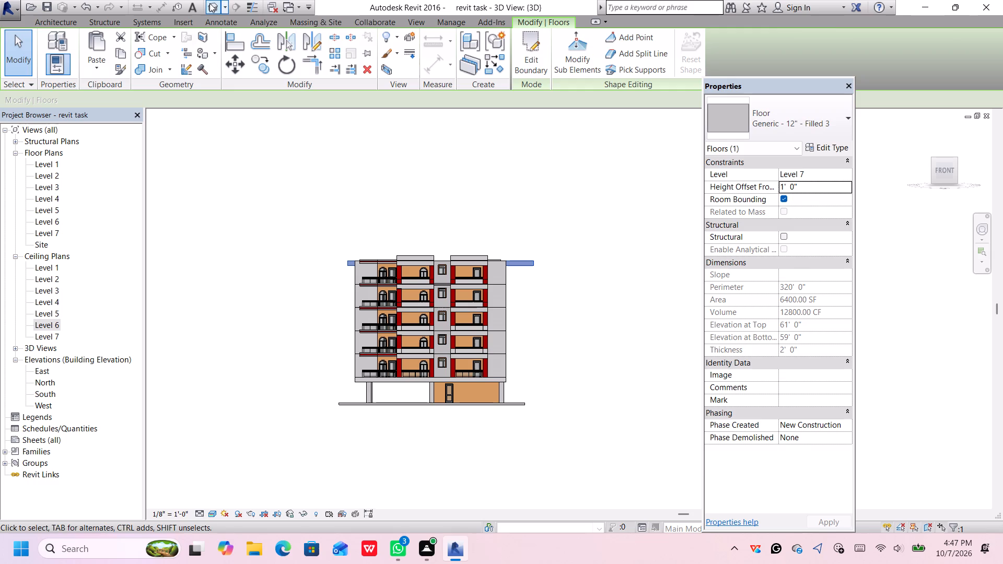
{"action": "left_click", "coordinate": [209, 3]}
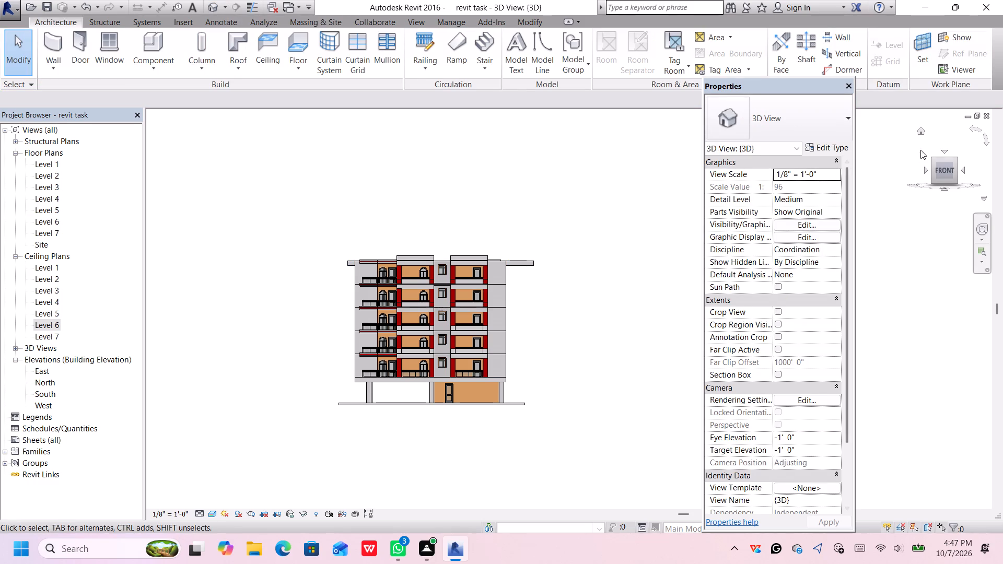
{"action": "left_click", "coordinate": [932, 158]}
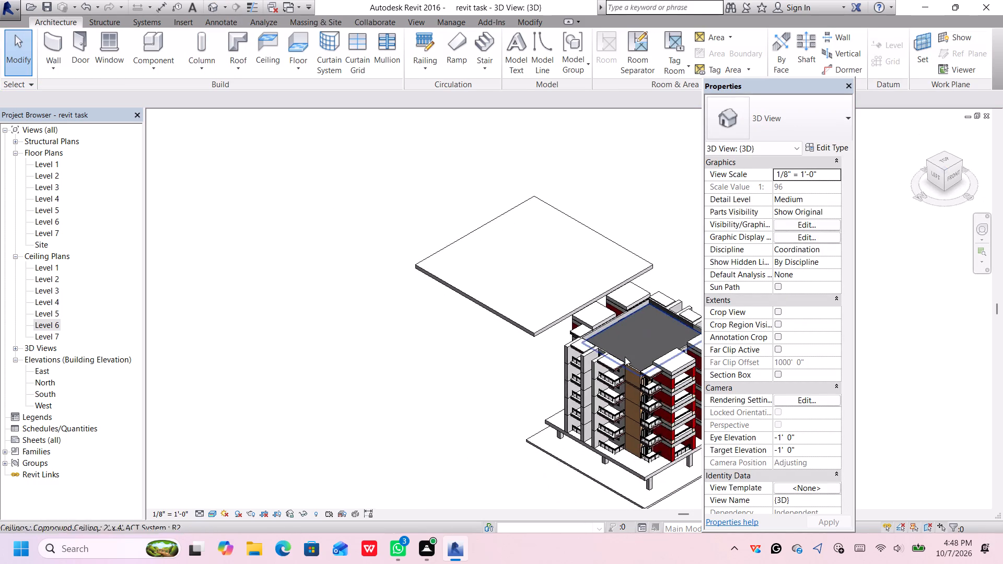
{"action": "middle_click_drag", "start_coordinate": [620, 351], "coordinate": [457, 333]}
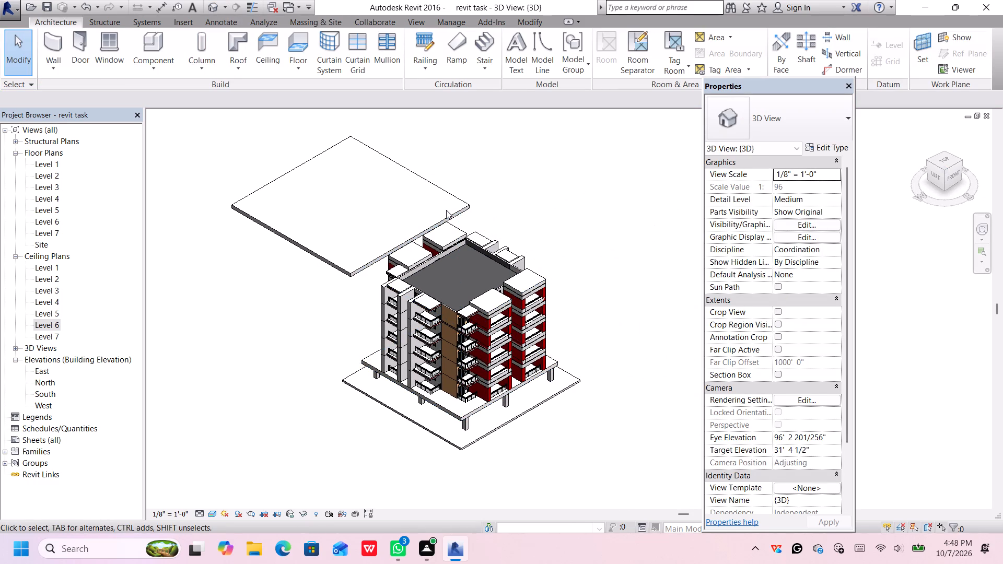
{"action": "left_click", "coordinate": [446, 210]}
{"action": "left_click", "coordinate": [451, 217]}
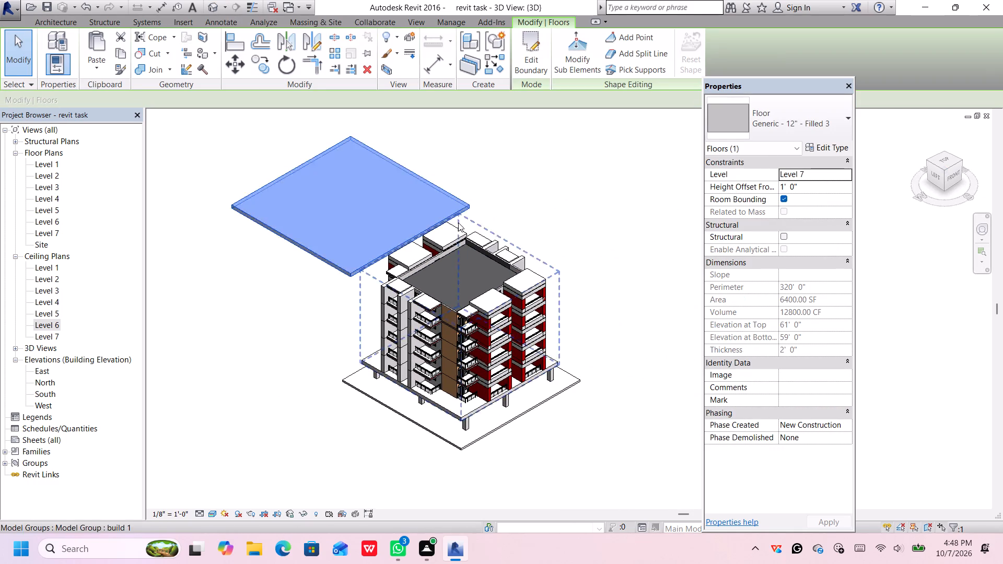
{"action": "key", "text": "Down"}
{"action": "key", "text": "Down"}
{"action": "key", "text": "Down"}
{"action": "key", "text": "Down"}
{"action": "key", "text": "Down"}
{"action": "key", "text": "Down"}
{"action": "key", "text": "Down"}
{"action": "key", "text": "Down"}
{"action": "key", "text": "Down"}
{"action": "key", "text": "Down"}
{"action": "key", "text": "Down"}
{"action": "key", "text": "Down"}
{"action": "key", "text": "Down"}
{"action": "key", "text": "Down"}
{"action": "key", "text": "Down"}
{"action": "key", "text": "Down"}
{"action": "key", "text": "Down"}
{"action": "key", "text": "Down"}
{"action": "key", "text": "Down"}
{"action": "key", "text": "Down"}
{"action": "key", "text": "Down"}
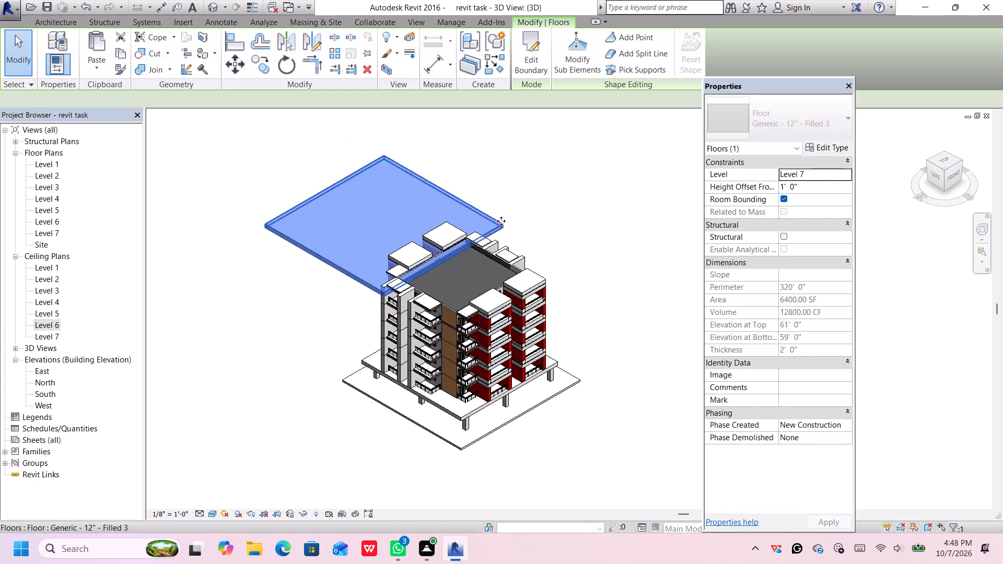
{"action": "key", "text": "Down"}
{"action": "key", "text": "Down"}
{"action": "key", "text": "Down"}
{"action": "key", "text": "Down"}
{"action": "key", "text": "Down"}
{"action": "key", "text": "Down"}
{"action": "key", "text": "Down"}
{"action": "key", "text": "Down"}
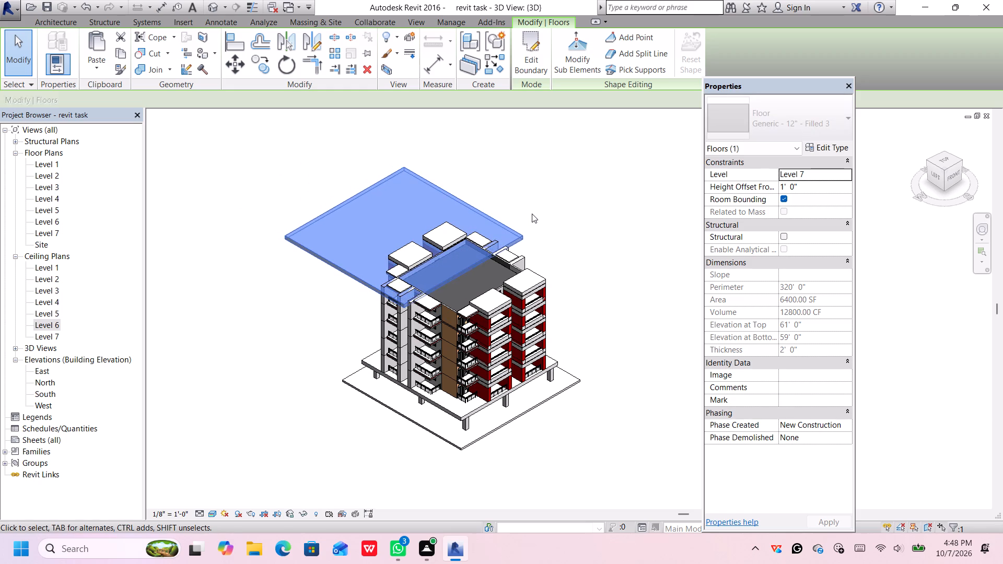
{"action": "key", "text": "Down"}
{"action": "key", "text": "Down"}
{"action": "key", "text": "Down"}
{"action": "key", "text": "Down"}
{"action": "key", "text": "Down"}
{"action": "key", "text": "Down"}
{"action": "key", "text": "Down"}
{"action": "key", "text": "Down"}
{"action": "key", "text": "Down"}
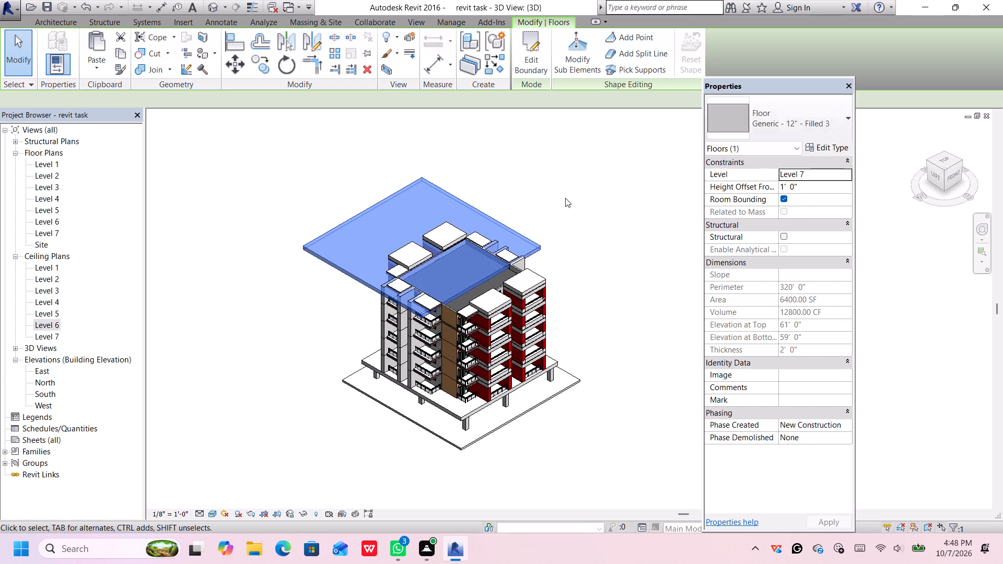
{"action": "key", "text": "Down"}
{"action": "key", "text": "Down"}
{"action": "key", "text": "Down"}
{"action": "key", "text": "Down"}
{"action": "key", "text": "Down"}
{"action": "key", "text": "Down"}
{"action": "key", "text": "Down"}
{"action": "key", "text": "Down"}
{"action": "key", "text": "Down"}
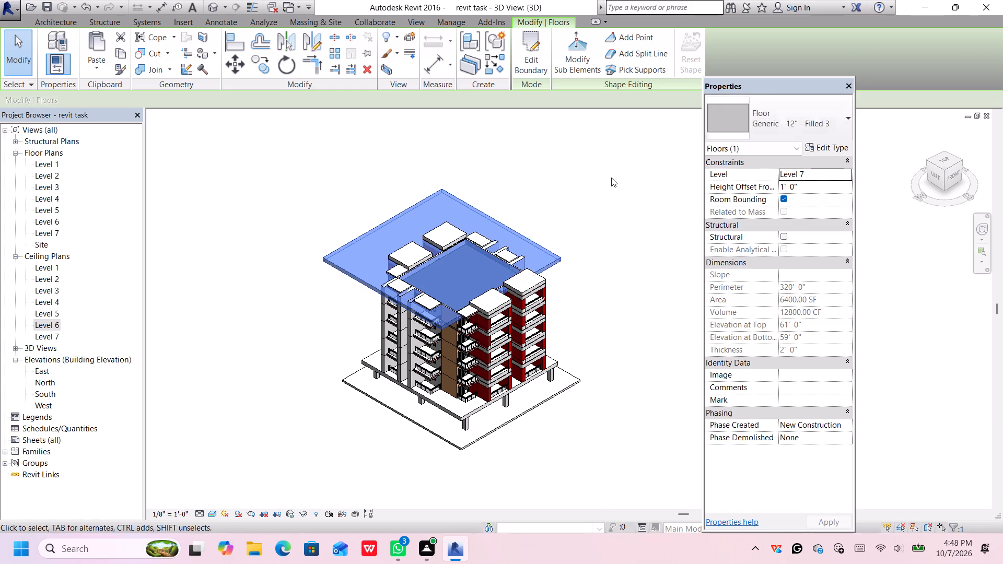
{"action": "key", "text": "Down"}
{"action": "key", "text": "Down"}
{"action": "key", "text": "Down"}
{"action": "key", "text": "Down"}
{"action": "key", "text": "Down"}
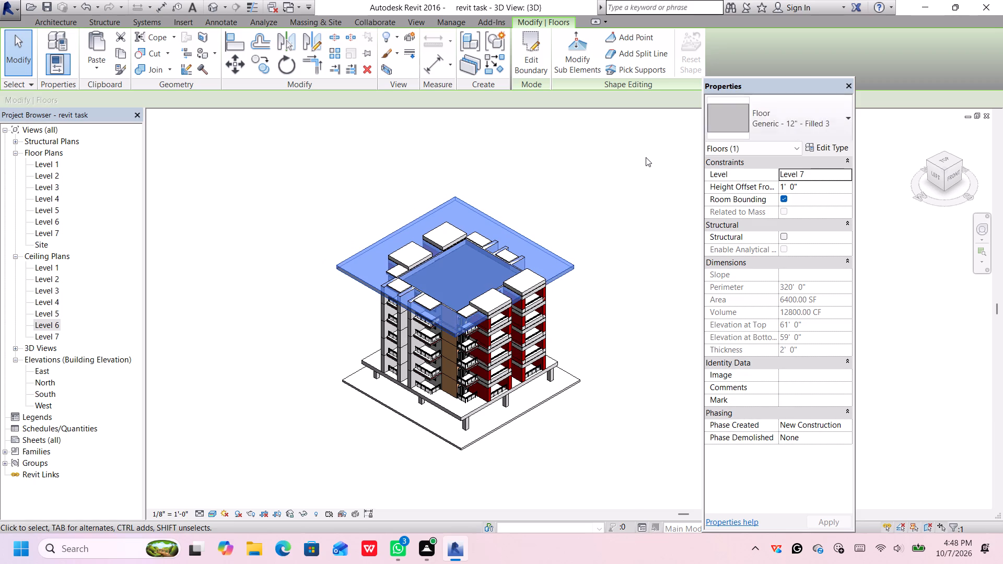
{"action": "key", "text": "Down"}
Delete the large floor slab from above the building.
{"action": "key", "text": "Delete"}
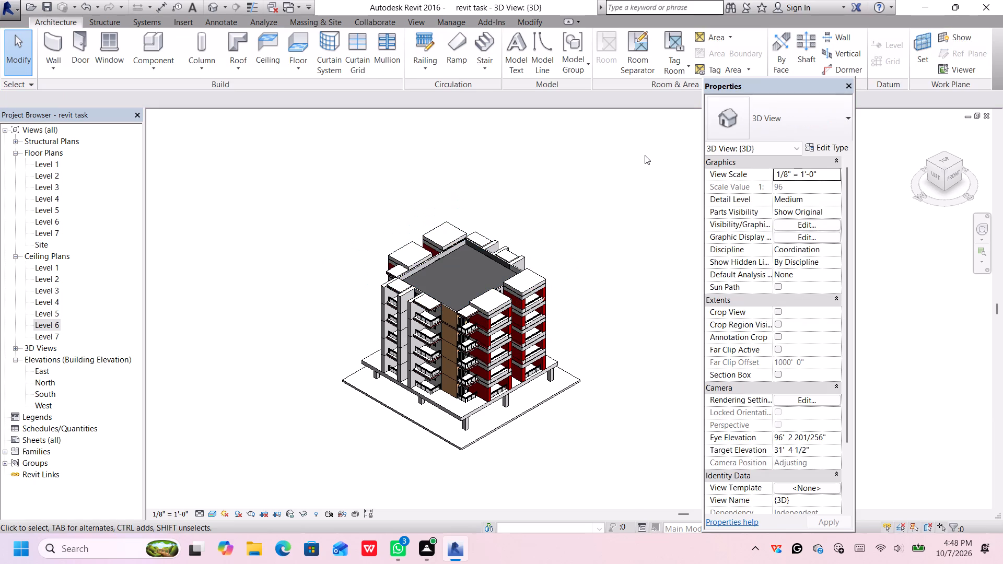
Start a Generic - 12" floor and sketch its rectangular boundary between opposite outer wall corners at the building's top.
{"action": "left_click", "coordinate": [296, 49]}
{"action": "scroll", "coordinate": [483, 250], "scroll_direction": "up", "scroll_amount": 2}
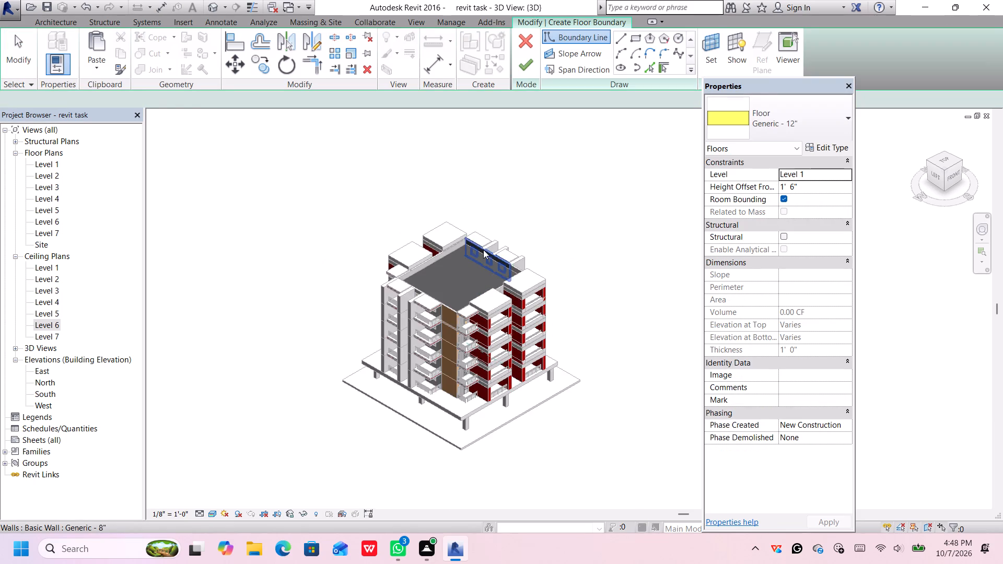
{"action": "scroll", "coordinate": [483, 250], "scroll_direction": "up", "scroll_amount": 9}
{"action": "scroll", "coordinate": [439, 220], "scroll_direction": "up", "scroll_amount": 5}
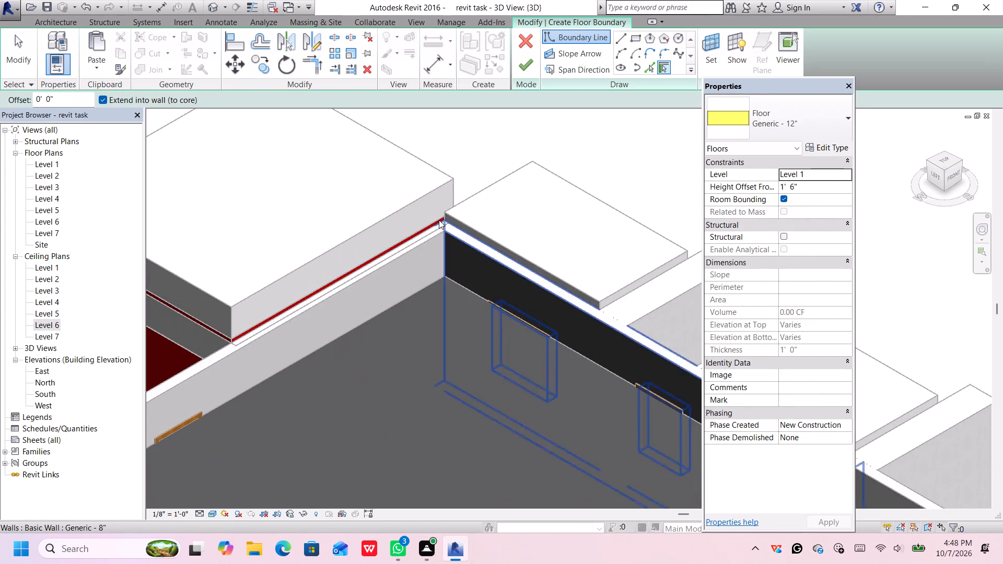
{"action": "left_click", "coordinate": [635, 37]}
{"action": "scroll", "coordinate": [424, 222], "scroll_direction": "up", "scroll_amount": 2}
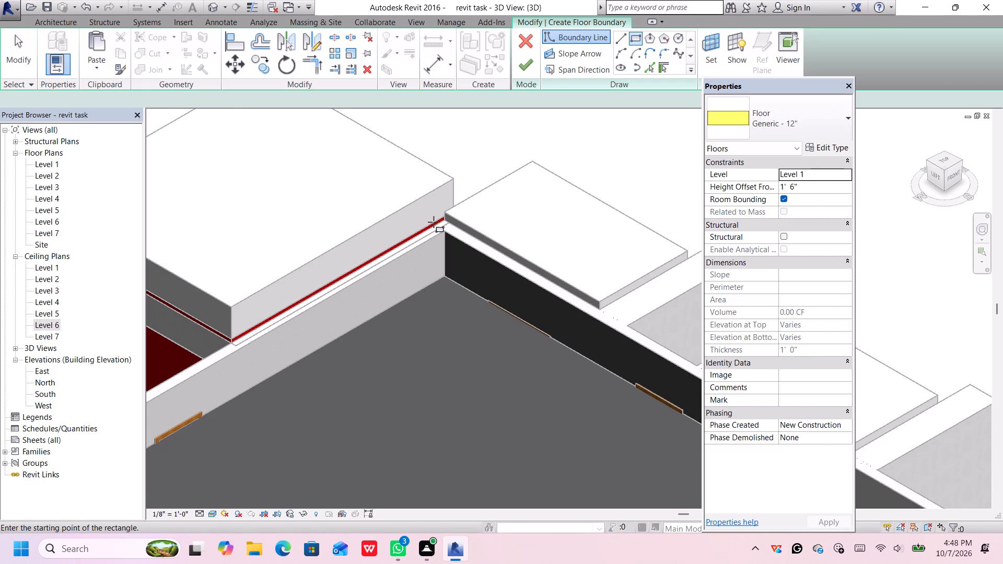
{"action": "scroll", "coordinate": [434, 222], "scroll_direction": "up", "scroll_amount": 2}
{"action": "left_click", "coordinate": [450, 218]}
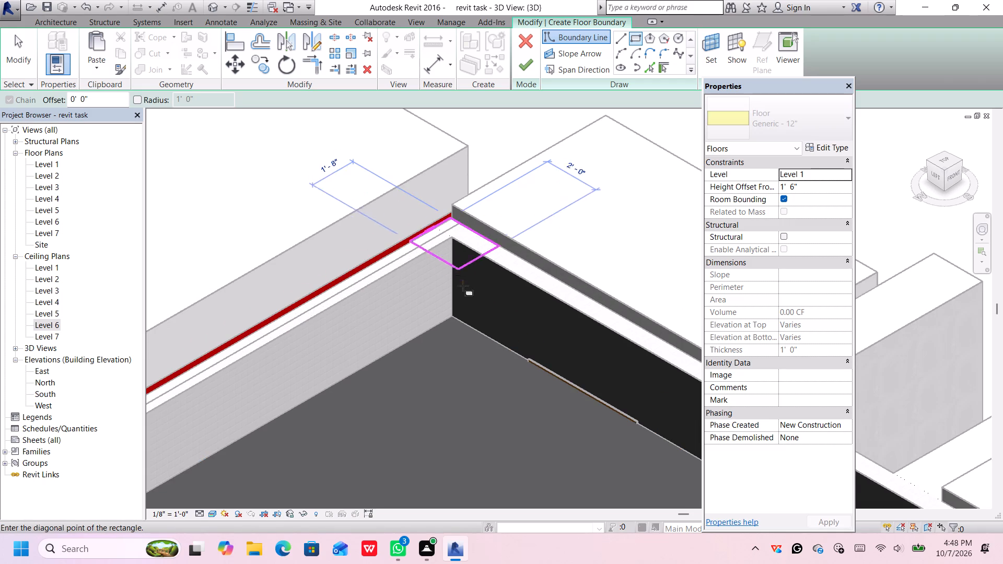
{"action": "scroll", "coordinate": [463, 286], "scroll_direction": "down", "scroll_amount": 5}
{"action": "middle_click_drag", "start_coordinate": [462, 287], "coordinate": [469, 160]}
{"action": "scroll", "coordinate": [469, 169], "scroll_direction": "down", "scroll_amount": 7}
{"action": "middle_click_drag", "start_coordinate": [456, 394], "coordinate": [454, 390]}
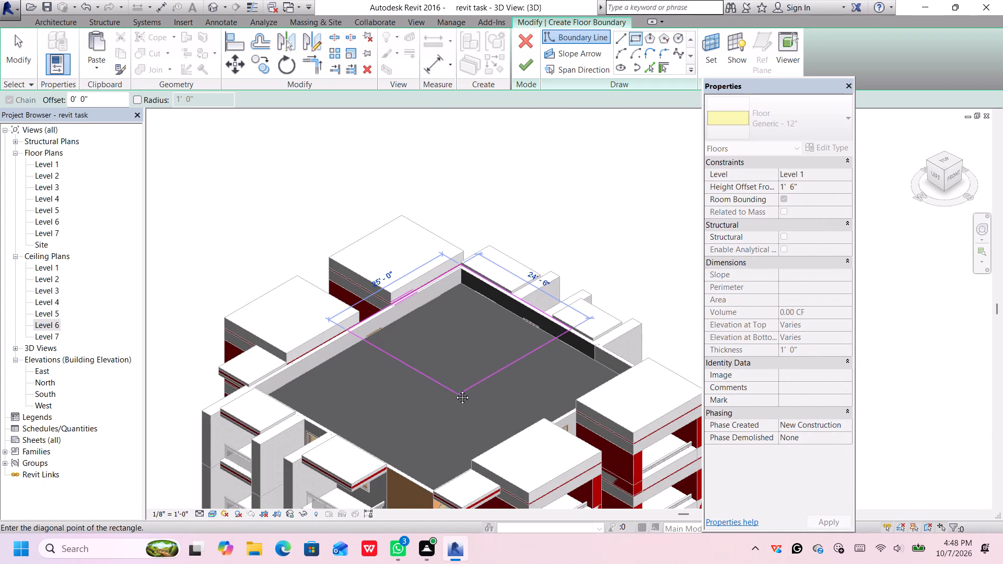
{"action": "middle_click_drag", "start_coordinate": [454, 390], "coordinate": [450, 292]}
{"action": "scroll", "coordinate": [431, 372], "scroll_direction": "up", "scroll_amount": 8}
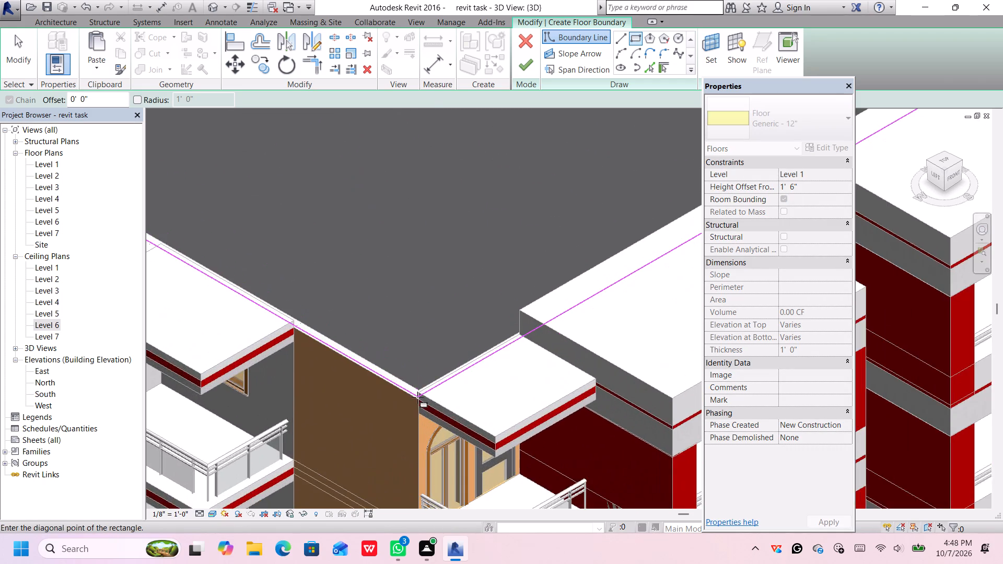
{"action": "scroll", "coordinate": [417, 397], "scroll_direction": "up", "scroll_amount": 3}
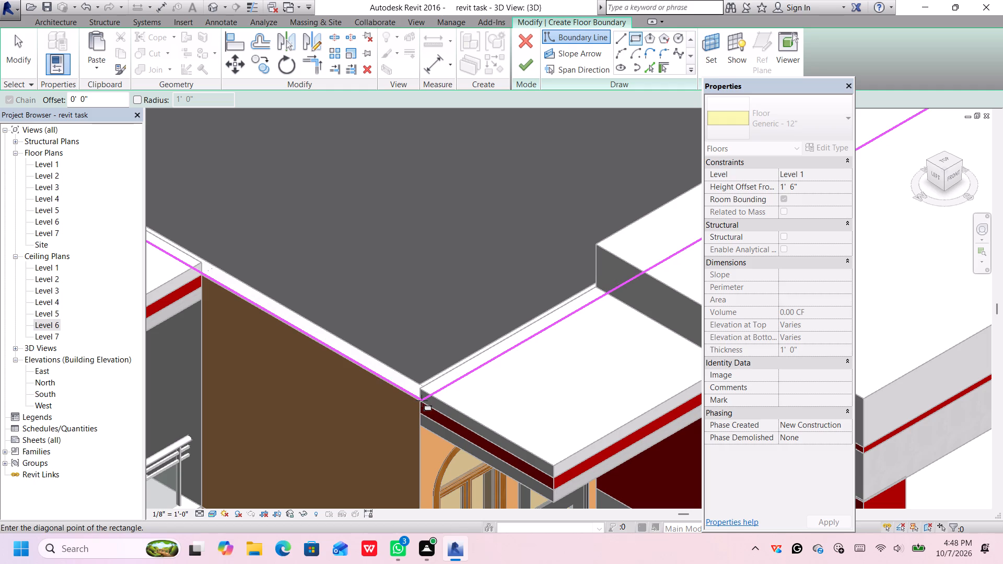
{"action": "left_click", "coordinate": [421, 402]}
Set the new floor's level to Level 7 and finish its boundary sketch.
{"action": "scroll", "coordinate": [495, 295], "scroll_direction": "down", "scroll_amount": 5}
{"action": "scroll", "coordinate": [563, 246], "scroll_direction": "down", "scroll_amount": 3}
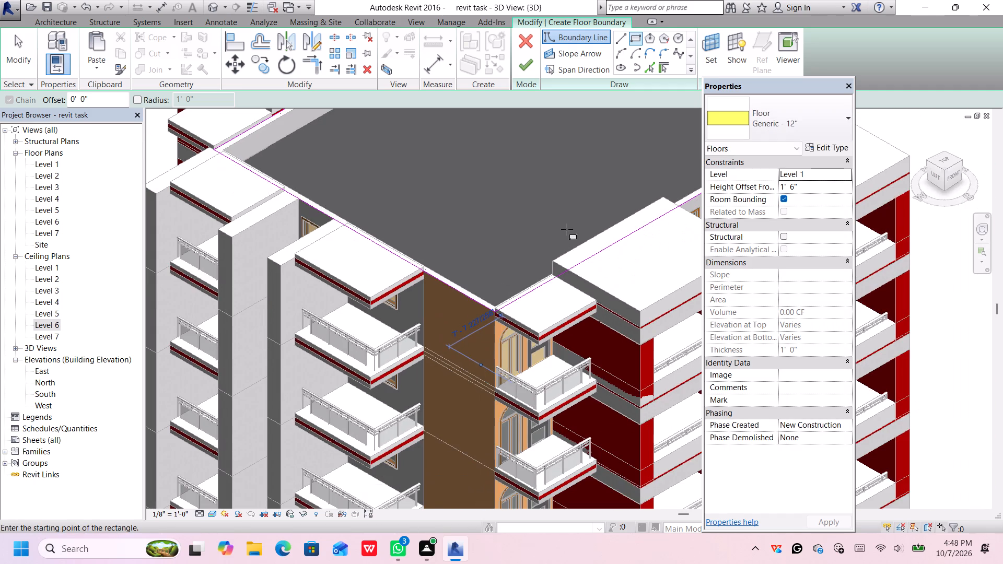
{"action": "left_click", "coordinate": [849, 179]}
{"action": "scroll", "coordinate": [806, 219], "scroll_direction": "down", "scroll_amount": 5}
{"action": "left_click", "coordinate": [806, 217]}
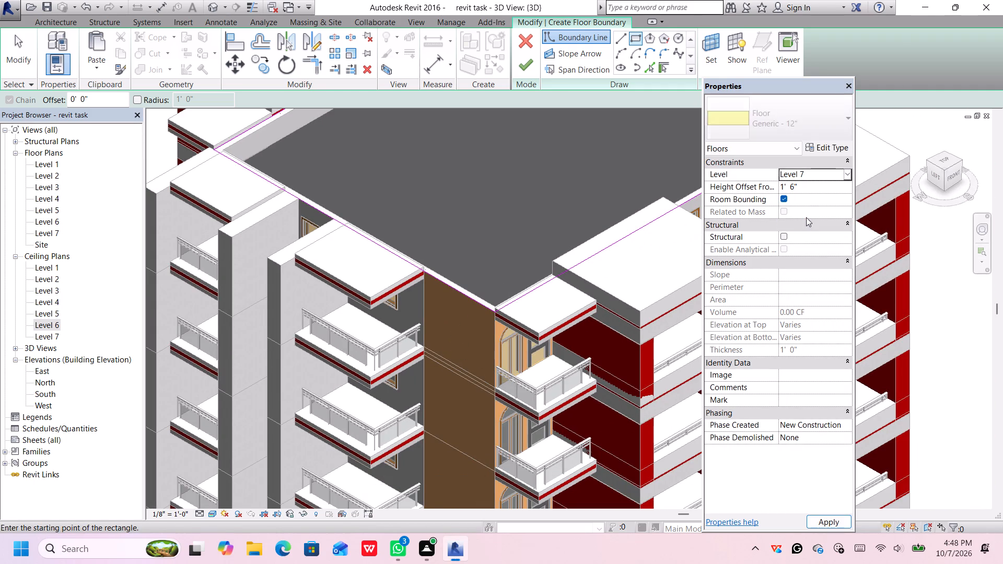
{"action": "scroll", "coordinate": [626, 230], "scroll_direction": "down", "scroll_amount": 1}
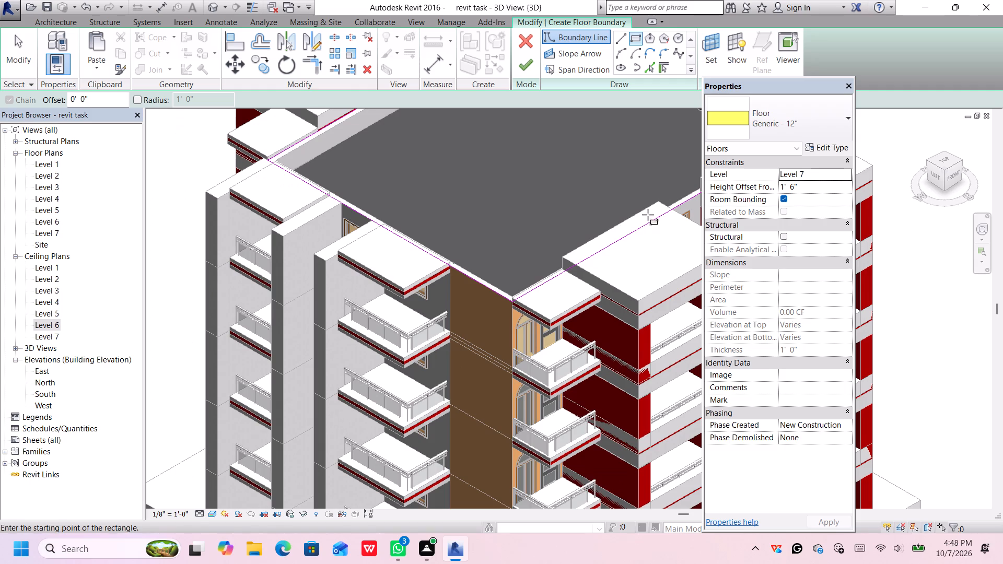
{"action": "middle_click_drag", "start_coordinate": [651, 210], "coordinate": [602, 289]}
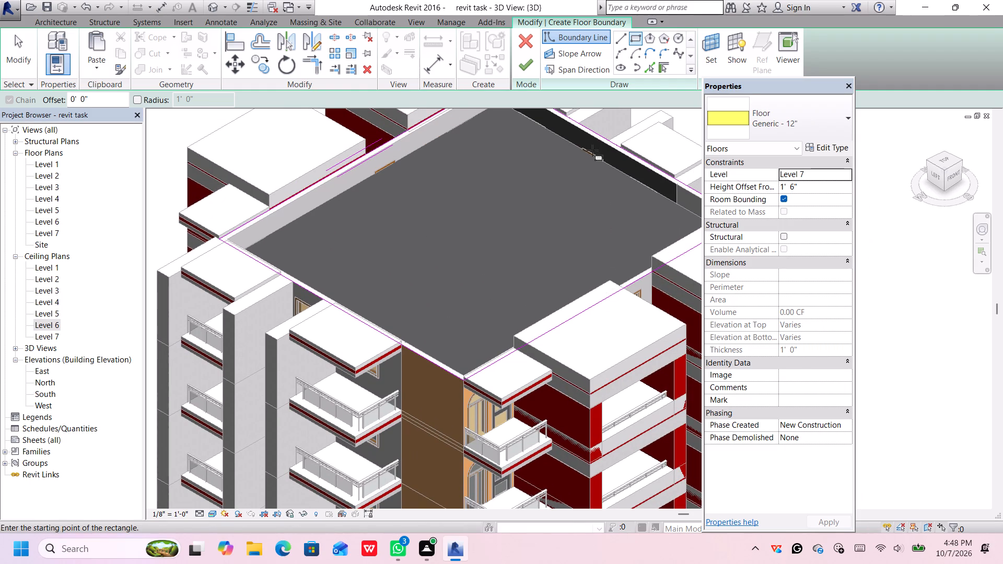
{"action": "left_click", "coordinate": [528, 66]}
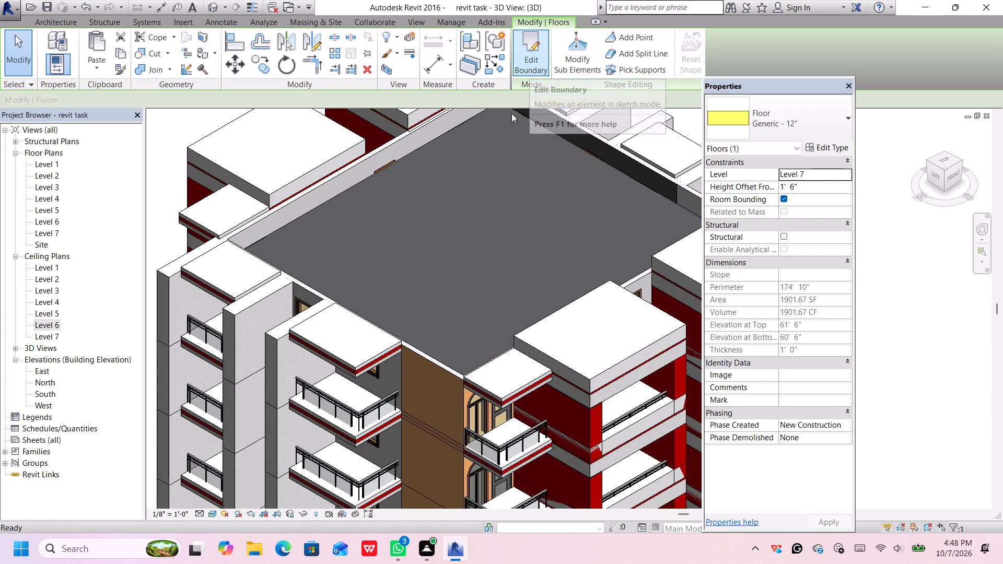
Nudge the new Level 7 floor repeatedly in the upward direction of the isometric view.
{"action": "scroll", "coordinate": [506, 155], "scroll_direction": "down", "scroll_amount": 3}
{"action": "scroll", "coordinate": [558, 166], "scroll_direction": "down", "scroll_amount": 3}
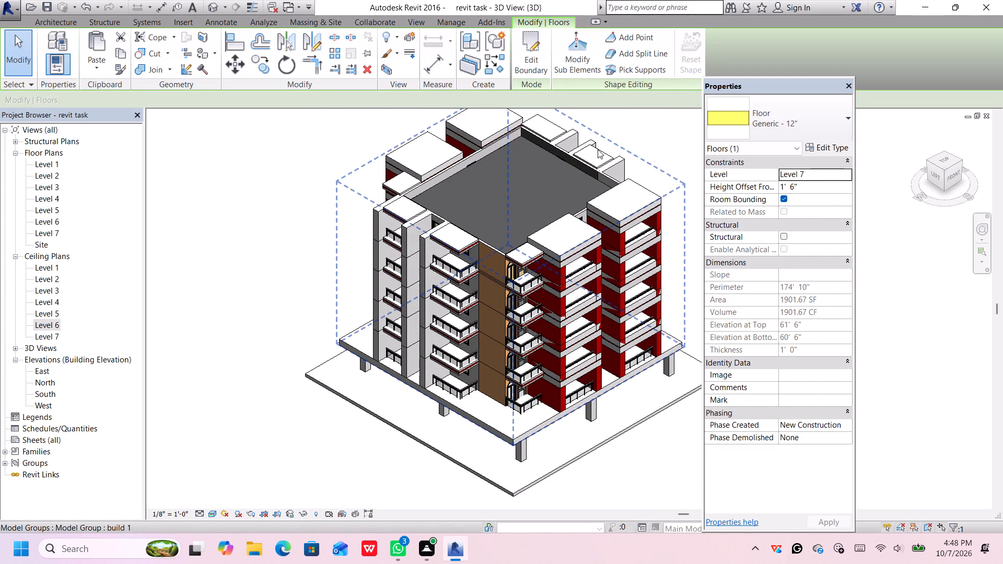
{"action": "middle_click_drag", "start_coordinate": [598, 151], "coordinate": [504, 179]}
{"action": "scroll", "coordinate": [444, 199], "scroll_direction": "up", "scroll_amount": 2}
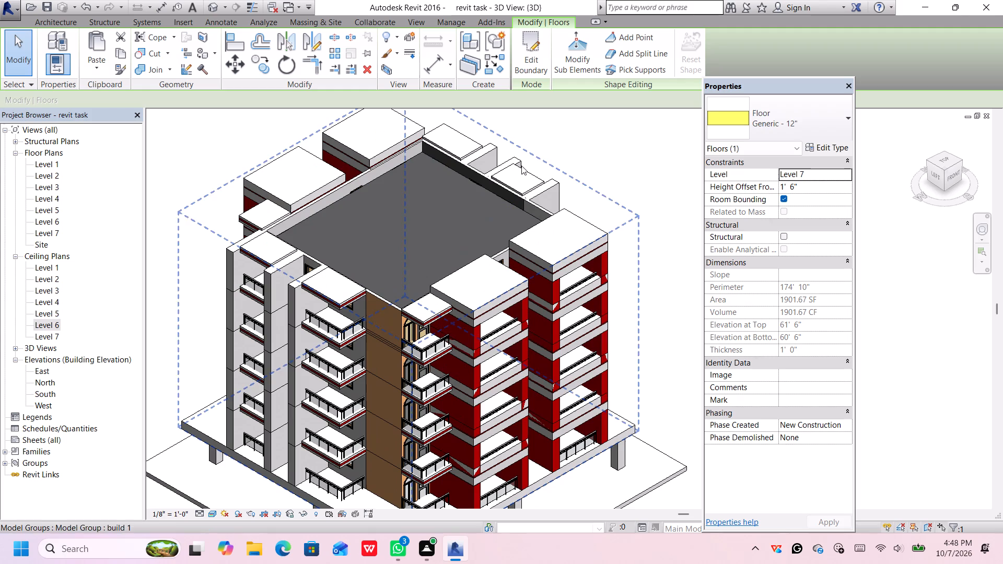
{"action": "scroll", "coordinate": [589, 173], "scroll_direction": "up", "scroll_amount": 1}
{"action": "scroll", "coordinate": [593, 173], "scroll_direction": "down", "scroll_amount": 1}
{"action": "scroll", "coordinate": [794, 187], "scroll_direction": "up", "scroll_amount": 2}
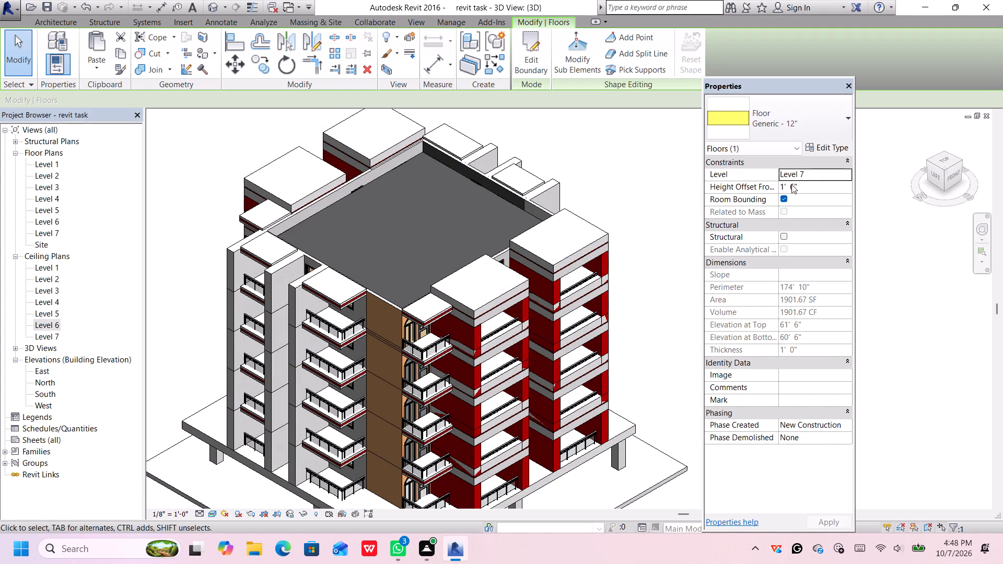
{"action": "middle_click_drag", "start_coordinate": [628, 231], "coordinate": [619, 214]}
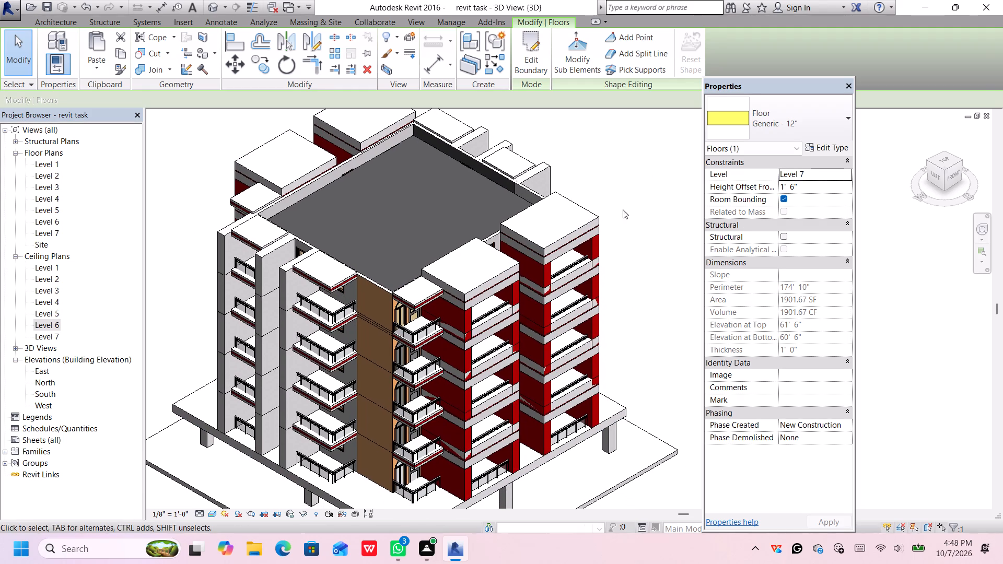
{"action": "key", "text": "Up"}
{"action": "key", "text": "Down"}
{"action": "key", "text": "Up"}
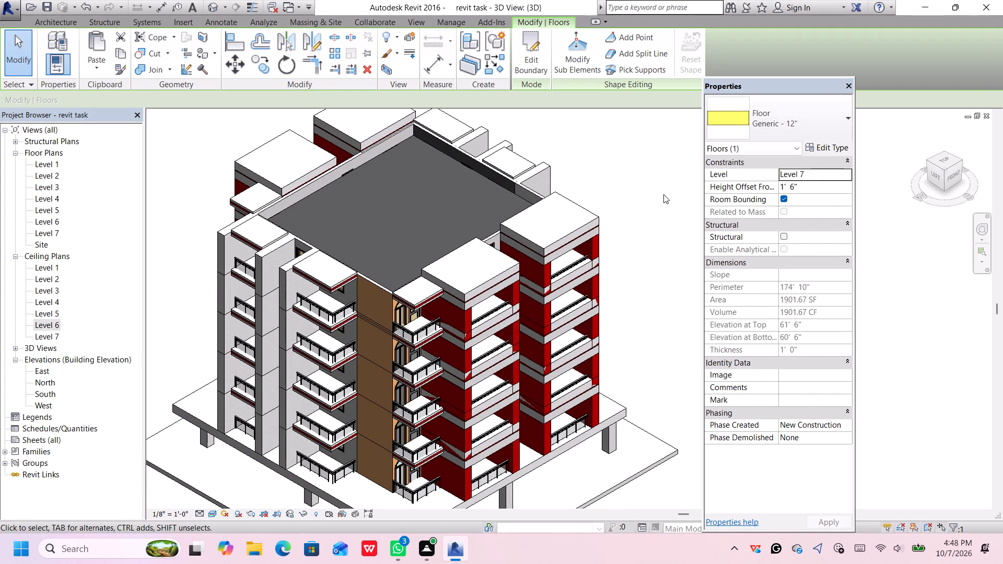
{"action": "key", "text": "Up"}
{"action": "key", "text": "Up"}
{"action": "key", "text": "Up"}
{"action": "key", "text": "Up"}
{"action": "key", "text": "Up"}
{"action": "key", "text": "Up"}
{"action": "key", "text": "Up"}
{"action": "key", "text": "Up"}
{"action": "key", "text": "Up"}
{"action": "key", "text": "Up"}
{"action": "key", "text": "Up"}
{"action": "key", "text": "Up"}
{"action": "key", "text": "Up"}
{"action": "key", "text": "Up"}
{"action": "key", "text": "Up"}
{"action": "key", "text": "Up"}
{"action": "key", "text": "Up"}
{"action": "key", "text": "Up"}
{"action": "key", "text": "Up"}
{"action": "key", "text": "Up"}
{"action": "key", "text": "Up"}
{"action": "key", "text": "Up"}
{"action": "key", "text": "Up"}
{"action": "key", "text": "Up"}
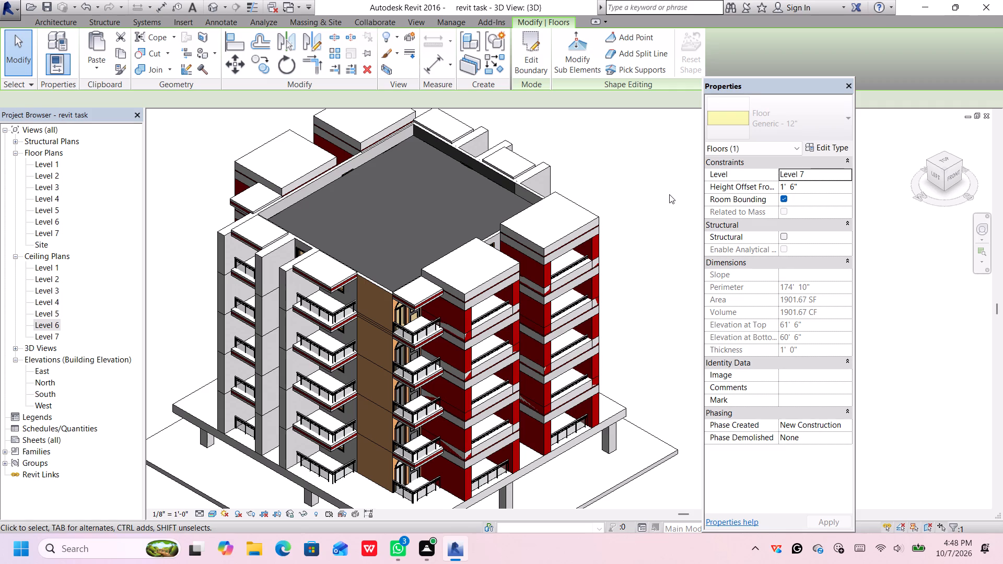
Raise the new floor in the front view to a height offset of 2' 0" from Level 7.
{"action": "left_click", "coordinate": [949, 172]}
{"action": "scroll", "coordinate": [444, 338], "scroll_direction": "down", "scroll_amount": 1}
{"action": "scroll", "coordinate": [445, 339], "scroll_direction": "up", "scroll_amount": 1}
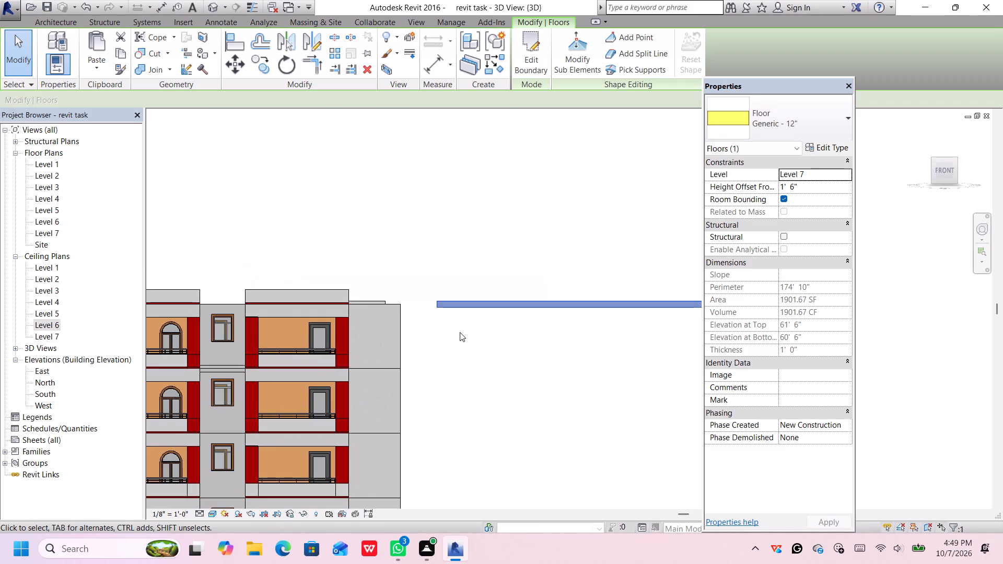
{"action": "scroll", "coordinate": [460, 331], "scroll_direction": "down", "scroll_amount": 2}
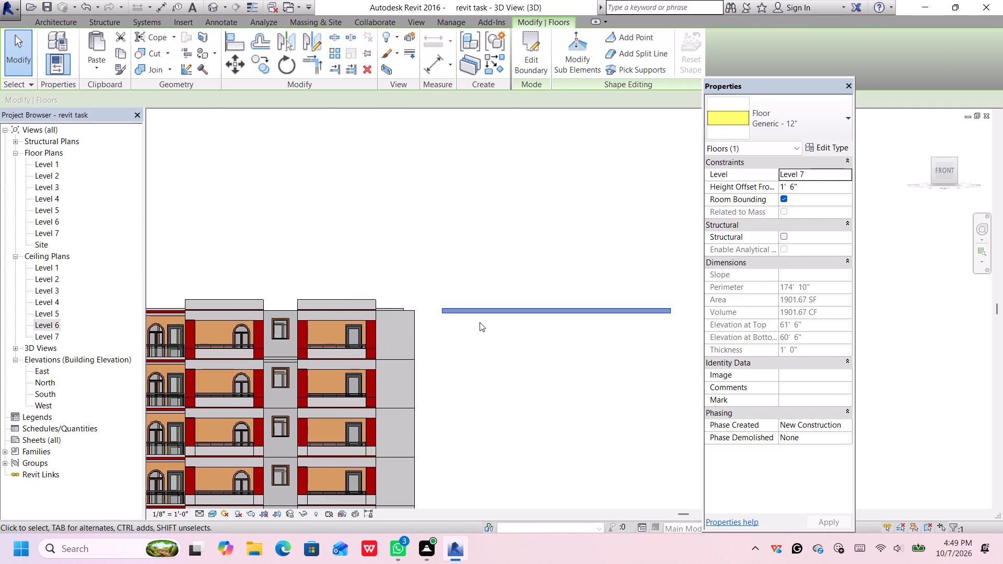
{"action": "key", "text": "Down"}
{"action": "key", "text": "Up"}
{"action": "key", "text": "Up"}
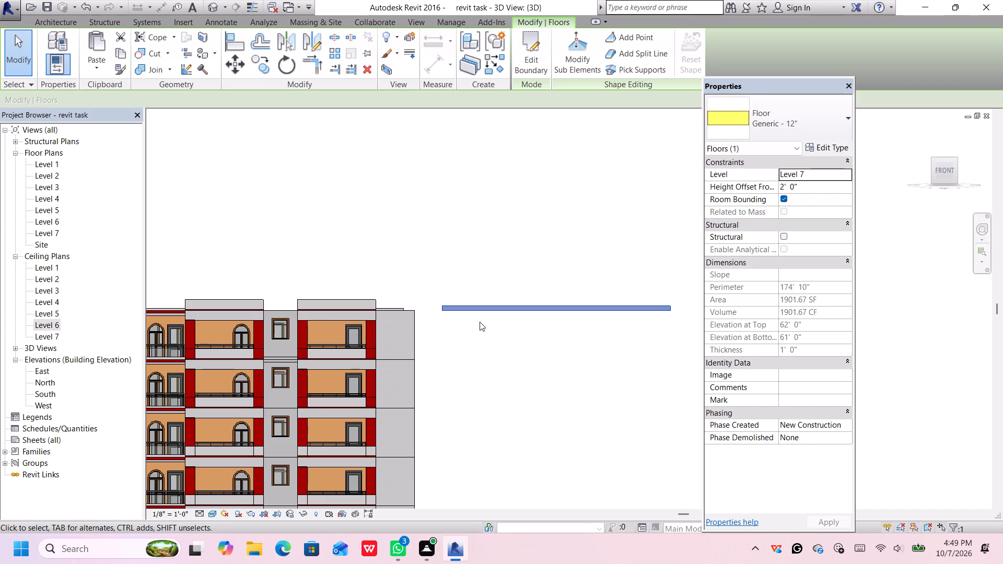
Nudge the new Level 7 floor leftward in the front view so it moves back toward the building.
{"action": "key", "text": "Left"}
{"action": "key", "text": "Left"}
{"action": "key", "text": "Left"}
{"action": "key", "text": "Left"}
{"action": "key", "text": "Left"}
{"action": "key", "text": "Left"}
{"action": "key", "text": "Left"}
{"action": "key", "text": "Left"}
{"action": "key", "text": "Left"}
{"action": "key", "text": "Left"}
{"action": "key", "text": "Left"}
{"action": "key", "text": "Left"}
{"action": "key", "text": "Left"}
{"action": "key", "text": "Left"}
{"action": "key", "text": "Left"}
{"action": "key", "text": "Left"}
{"action": "key", "text": "Left"}
{"action": "key", "text": "Left"}
{"action": "key", "text": "Left"}
{"action": "key", "text": "Left"}
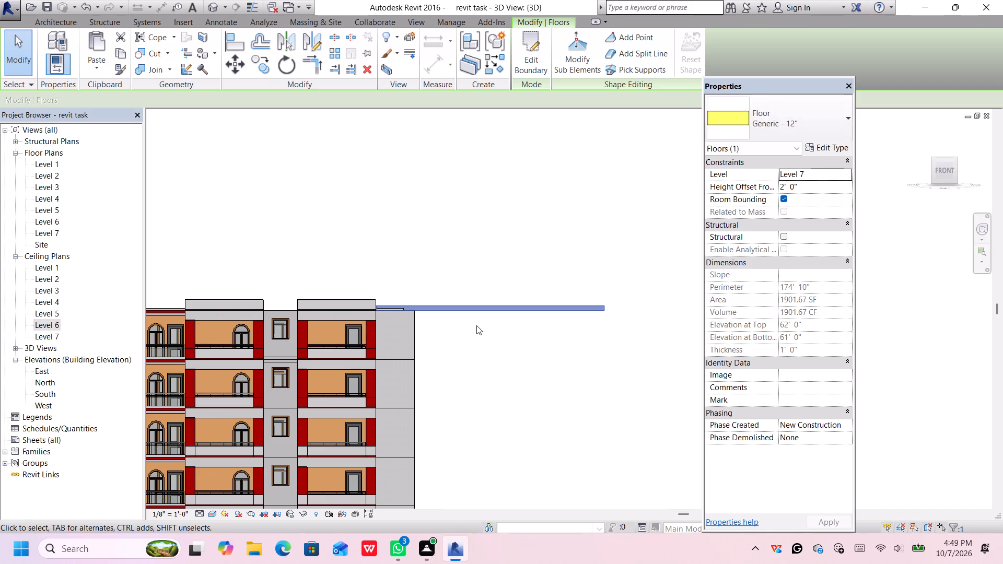
{"action": "key", "text": "Left"}
{"action": "key", "text": "Left"}
{"action": "key", "text": "Left"}
{"action": "key", "text": "Left"}
{"action": "key", "text": "Left"}
{"action": "key", "text": "Left"}
In the isometric view, nudge the new floor toward the building's front face until it lines up front-to-back with the roof.
{"action": "left_click", "coordinate": [934, 157]}
{"action": "left_click", "coordinate": [930, 158]}
{"action": "left_click", "coordinate": [933, 157]}
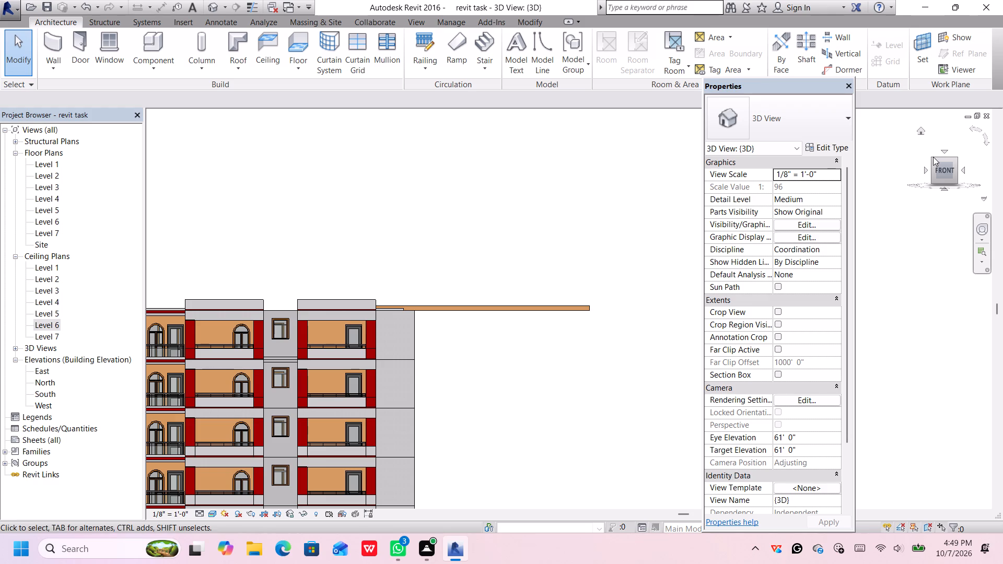
{"action": "left_click", "coordinate": [933, 158]}
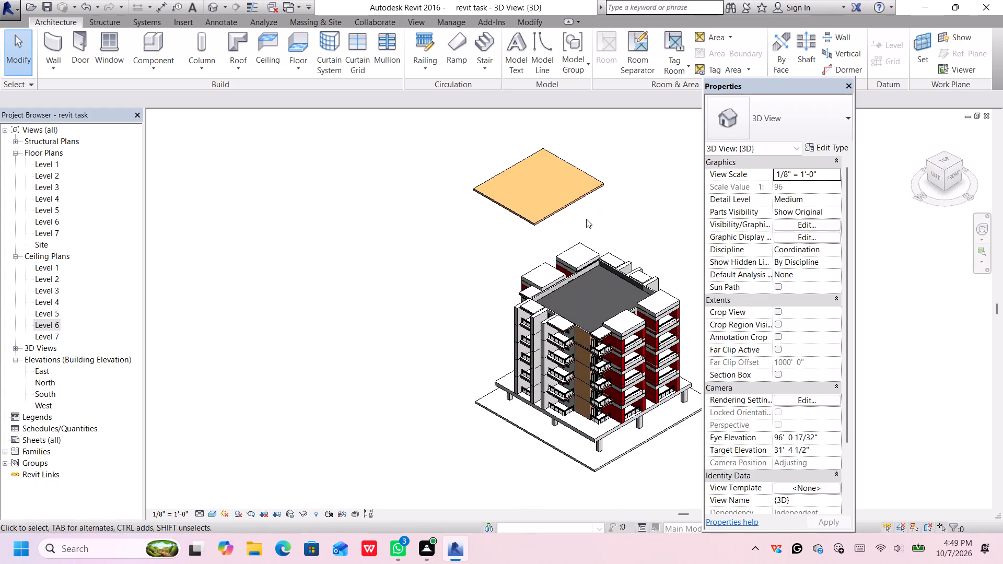
{"action": "scroll", "coordinate": [586, 219], "scroll_direction": "up", "scroll_amount": 1}
{"action": "middle_click_drag", "start_coordinate": [584, 222], "coordinate": [508, 250]}
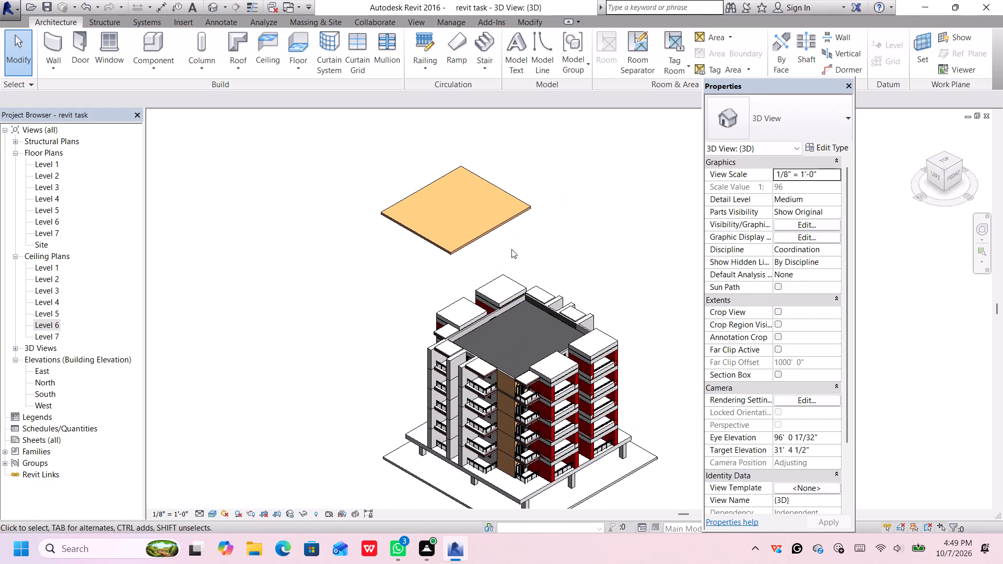
{"action": "key", "text": "Down"}
{"action": "key", "text": "Down"}
{"action": "key", "text": "Down"}
{"action": "key", "text": "Down"}
{"action": "key", "text": "Down"}
{"action": "key", "text": "Down"}
{"action": "key", "text": "Down"}
{"action": "key", "text": "Down"}
{"action": "key", "text": "Down"}
{"action": "key", "text": "Down"}
{"action": "key", "text": "Down"}
{"action": "key", "text": "Down"}
{"action": "key", "text": "Down"}
{"action": "key", "text": "Down"}
{"action": "key", "text": "Down"}
{"action": "key", "text": "Down"}
{"action": "key", "text": "Down"}
{"action": "key", "text": "Down"}
{"action": "key", "text": "Down"}
{"action": "key", "text": "Down"}
{"action": "left_click", "coordinate": [494, 222]}
{"action": "key", "text": "Down"}
{"action": "key", "text": "Down"}
{"action": "key", "text": "Down"}
{"action": "key", "text": "Down"}
{"action": "key", "text": "Down"}
{"action": "key", "text": "Down"}
{"action": "key", "text": "Down"}
{"action": "key", "text": "Down"}
{"action": "key", "text": "Down"}
{"action": "key", "text": "Down"}
{"action": "key", "text": "Down"}
{"action": "key", "text": "Down"}
{"action": "key", "text": "Down"}
{"action": "key", "text": "Down"}
{"action": "key", "text": "Down"}
{"action": "key", "text": "Down"}
{"action": "key", "text": "Down"}
{"action": "key", "text": "Down"}
{"action": "key", "text": "Down"}
{"action": "key", "text": "Down"}
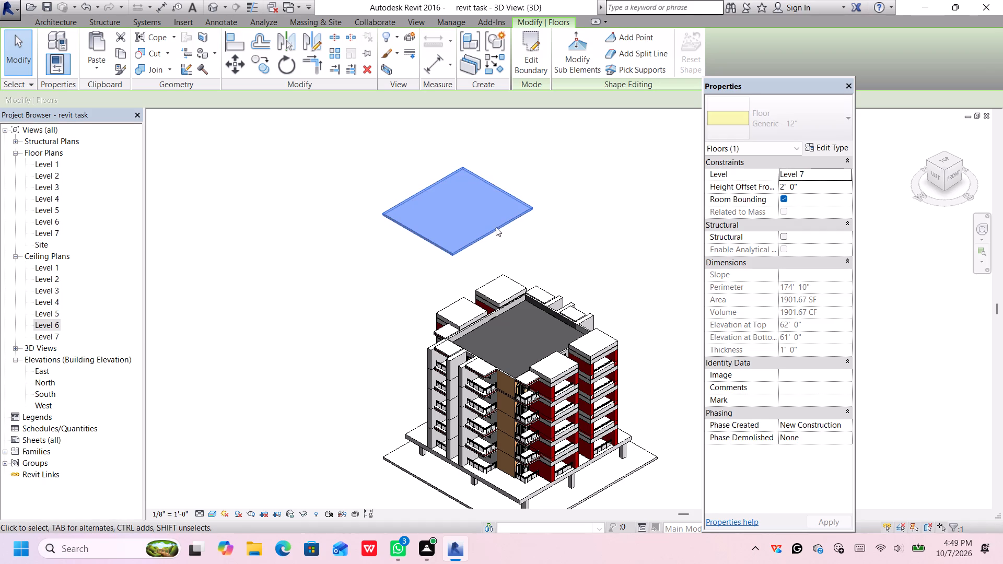
{"action": "key", "text": "Down"}
{"action": "key", "text": "Down"}
{"action": "key", "text": "Down"}
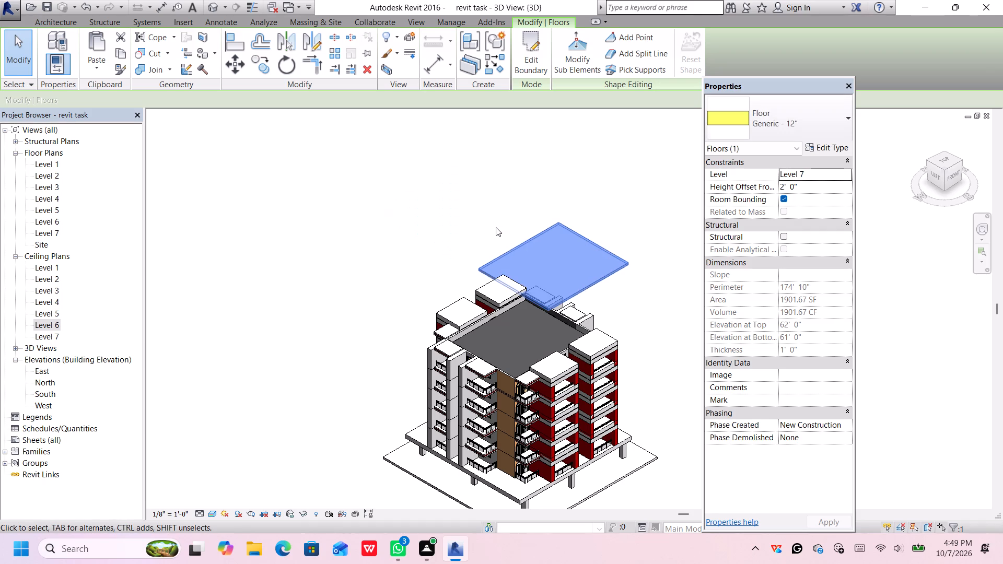
{"action": "key", "text": "Down"}
{"action": "key", "text": "Down"}
{"action": "key", "text": "Down"}
{"action": "key", "text": "Down"}
{"action": "key", "text": "Down"}
{"action": "key", "text": "Down"}
{"action": "key", "text": "Down"}
{"action": "key", "text": "Down"}
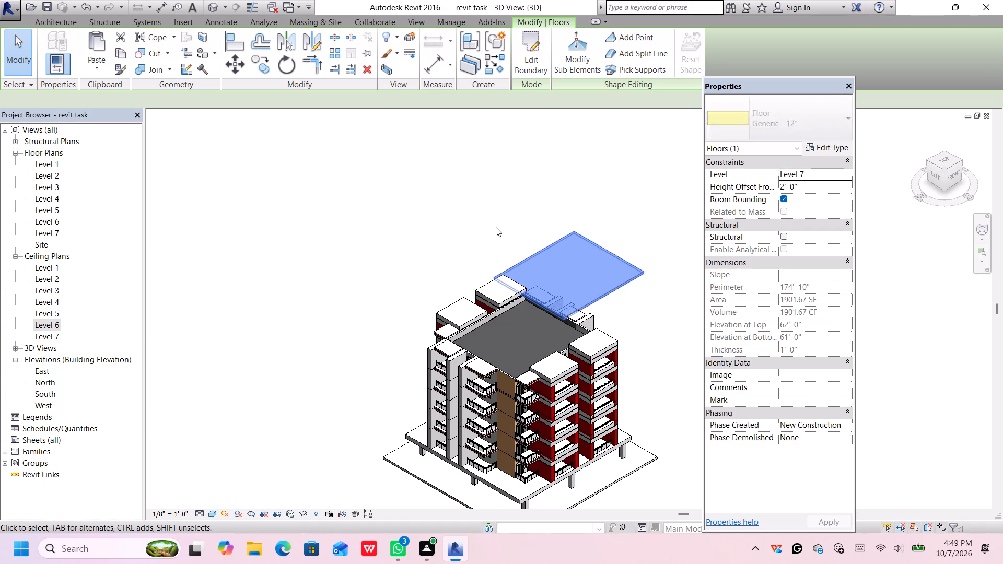
{"action": "key", "text": "Down"}
{"action": "key", "text": "Down"}
{"action": "key", "text": "Down"}
{"action": "key", "text": "Down"}
{"action": "key", "text": "Down"}
{"action": "key", "text": "Down"}
{"action": "key", "text": "Down"}
{"action": "key", "text": "Down"}
{"action": "key", "text": "Down"}
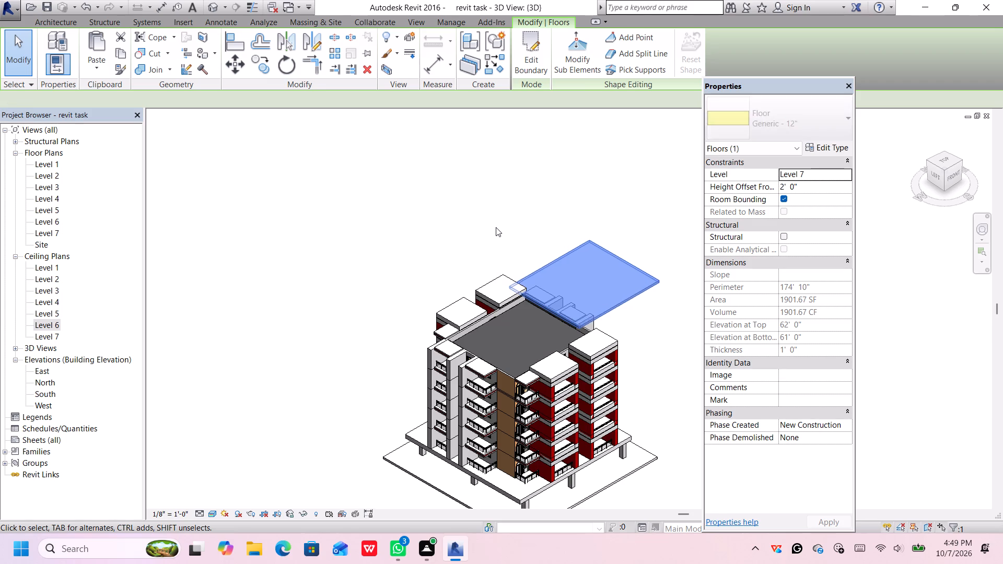
{"action": "key", "text": "Down"}
{"action": "key", "text": "Down"}
{"action": "key", "text": "Down"}
{"action": "key", "text": "Down"}
{"action": "key", "text": "Down"}
{"action": "key", "text": "Down"}
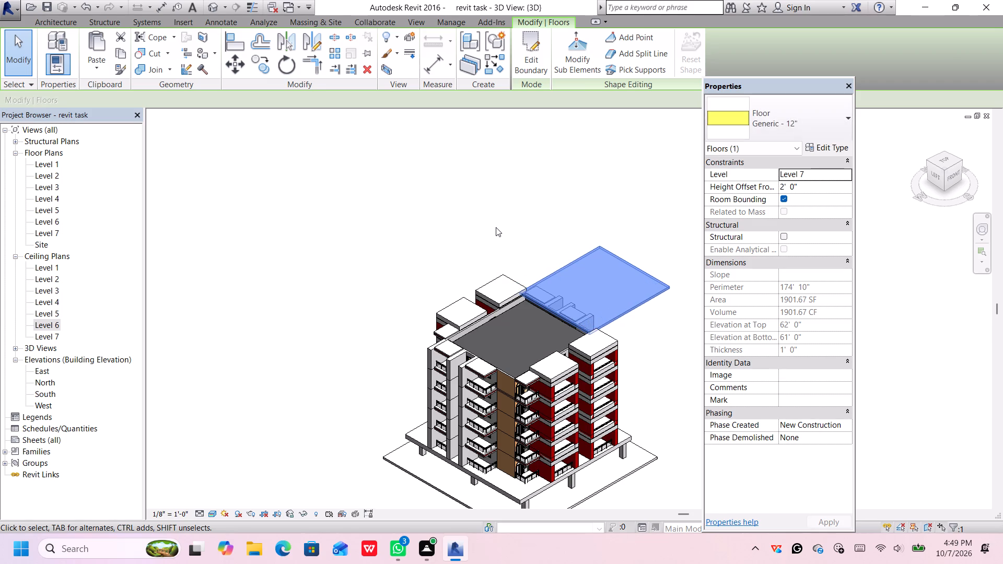
{"action": "key", "text": "Down"}
Nudge the floor toward the building's left face until it covers the roof opening between the outer walls, fine-tuning with one nudge back.
{"action": "key", "text": "Left"}
{"action": "key", "text": "Left"}
{"action": "key", "text": "Left"}
{"action": "key", "text": "Left"}
{"action": "key", "text": "Left"}
{"action": "key", "text": "Left"}
{"action": "key", "text": "Left"}
{"action": "key", "text": "Left"}
{"action": "key", "text": "Left"}
{"action": "key", "text": "Left"}
{"action": "key", "text": "Left"}
{"action": "key", "text": "Left"}
{"action": "key", "text": "Left"}
{"action": "key", "text": "Left"}
{"action": "key", "text": "Left"}
{"action": "key", "text": "Left"}
{"action": "key", "text": "Left"}
{"action": "key", "text": "Left"}
{"action": "key", "text": "Left"}
{"action": "key", "text": "Left"}
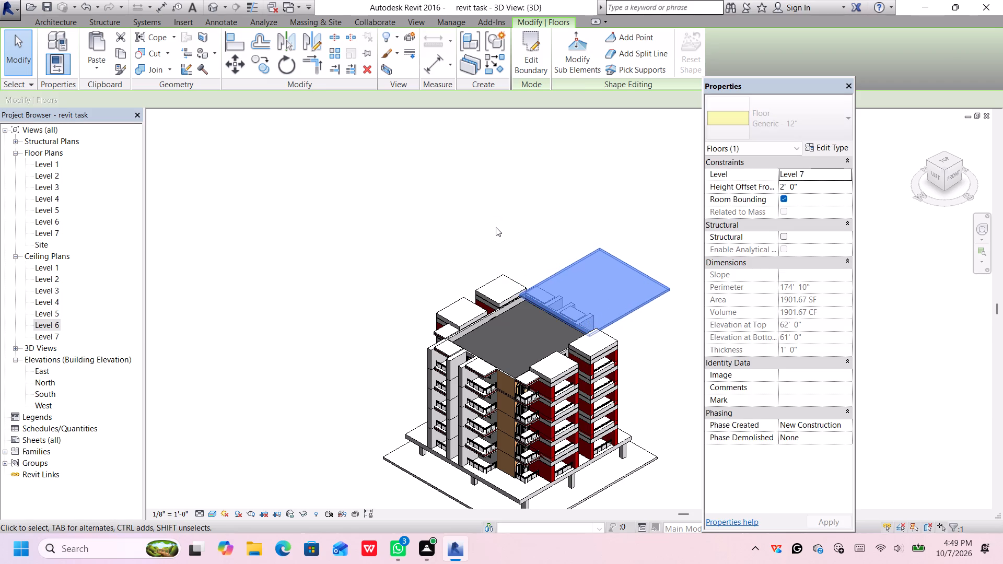
{"action": "key", "text": "Left"}
{"action": "key", "text": "Left"}
{"action": "key", "text": "Left"}
{"action": "key", "text": "Left"}
{"action": "key", "text": "Left"}
{"action": "key", "text": "Left"}
{"action": "key", "text": "Left"}
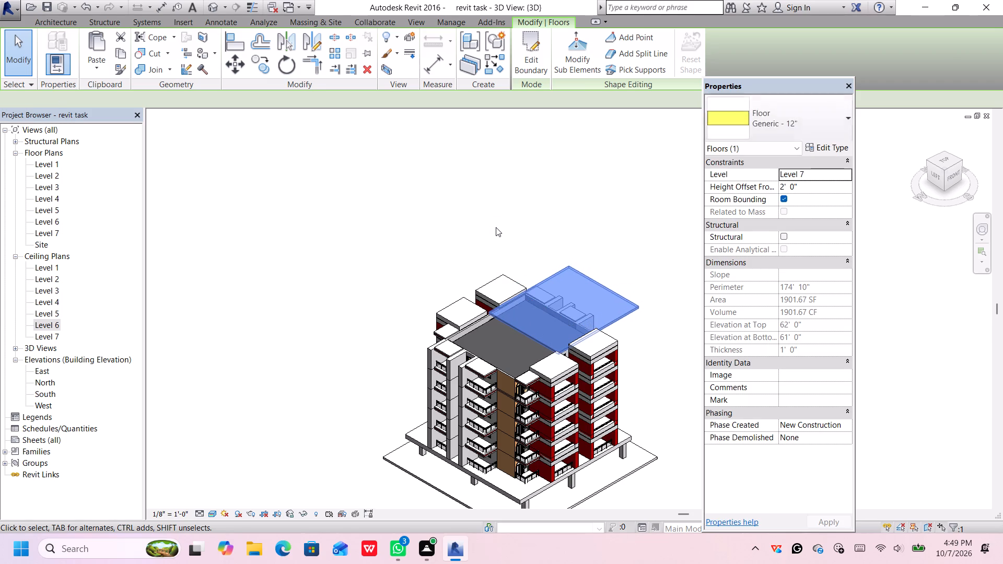
{"action": "key", "text": "Left"}
{"action": "key", "text": "Left"}
{"action": "key", "text": "Left"}
{"action": "key", "text": "Left"}
{"action": "key", "text": "Left"}
{"action": "key", "text": "Left"}
{"action": "key", "text": "Left"}
{"action": "key", "text": "Left"}
{"action": "key", "text": "Left"}
{"action": "key", "text": "Left"}
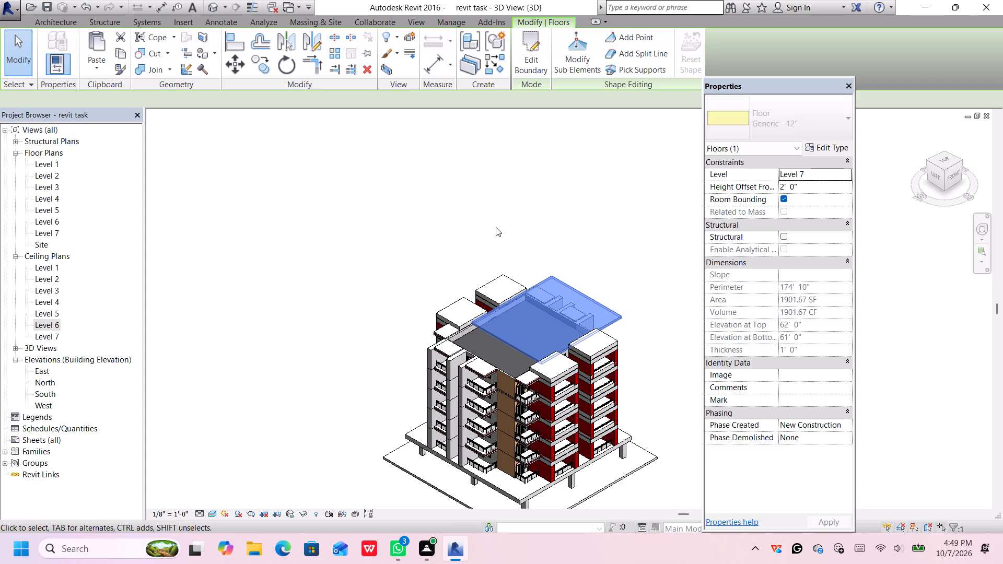
{"action": "key", "text": "Left"}
{"action": "key", "text": "Left"}
{"action": "key", "text": "Left"}
{"action": "key", "text": "Left"}
{"action": "key", "text": "Left"}
{"action": "key", "text": "Left"}
{"action": "key", "text": "Left"}
{"action": "key", "text": "Left"}
{"action": "key", "text": "Left"}
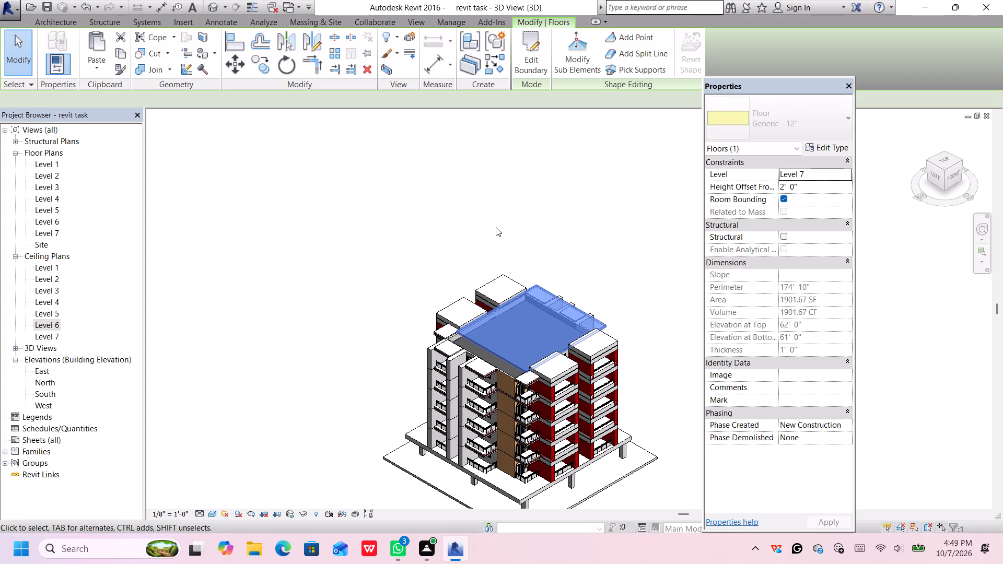
{"action": "key", "text": "Left"}
{"action": "key", "text": "Left"}
{"action": "key", "text": "Left"}
{"action": "key", "text": "Left"}
{"action": "key", "text": "Left"}
{"action": "key", "text": "Left"}
{"action": "key", "text": "Left"}
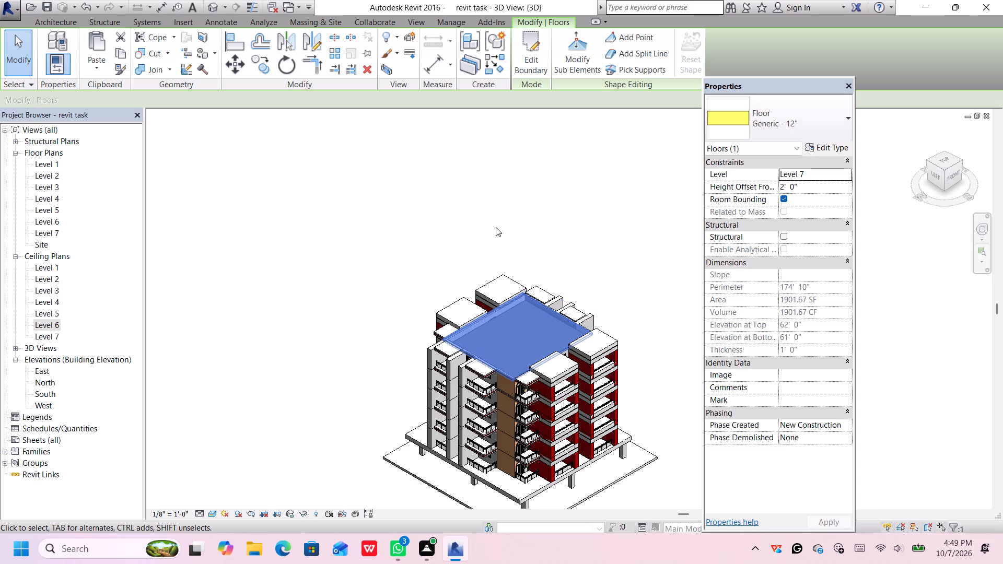
{"action": "key", "text": "Right"}
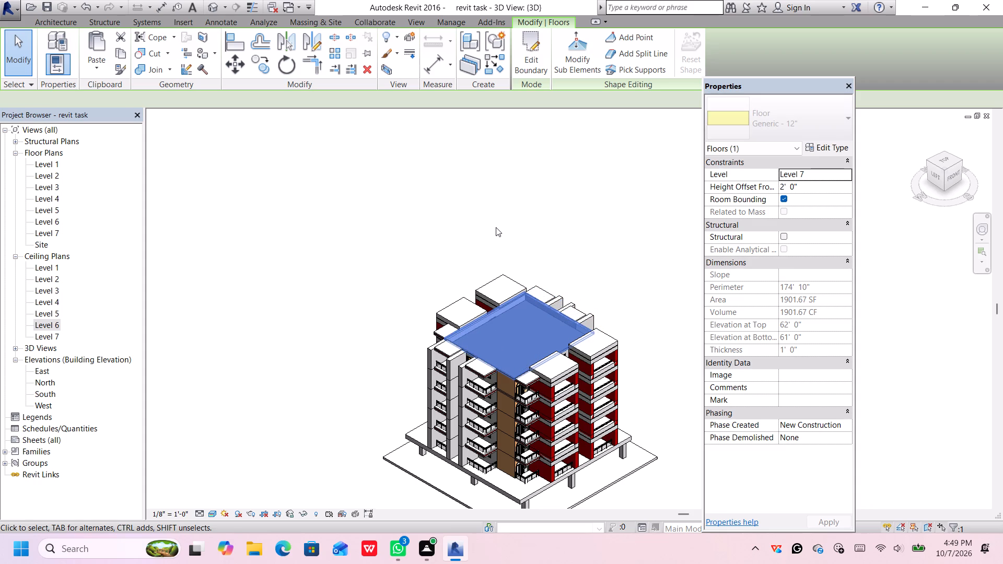
Nudge the selected Generic - 12" floor back and forth sideways to adjust its corner against the brown wall's upper corner.
{"action": "scroll", "coordinate": [547, 346], "scroll_direction": "up", "scroll_amount": 5}
{"action": "scroll", "coordinate": [501, 393], "scroll_direction": "up", "scroll_amount": 4}
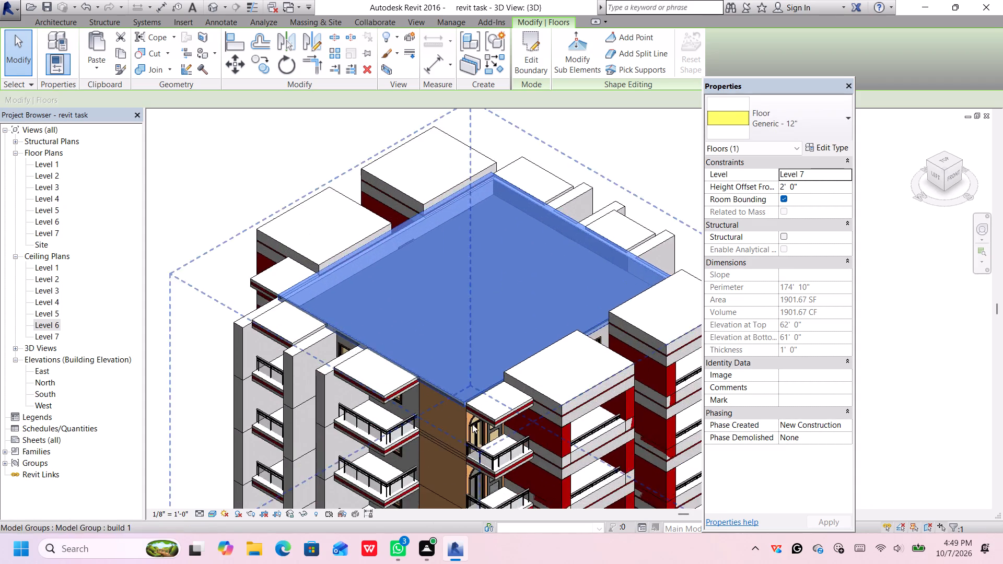
{"action": "scroll", "coordinate": [472, 424], "scroll_direction": "up", "scroll_amount": 2}
{"action": "middle_click_drag", "start_coordinate": [440, 425], "coordinate": [433, 416]}
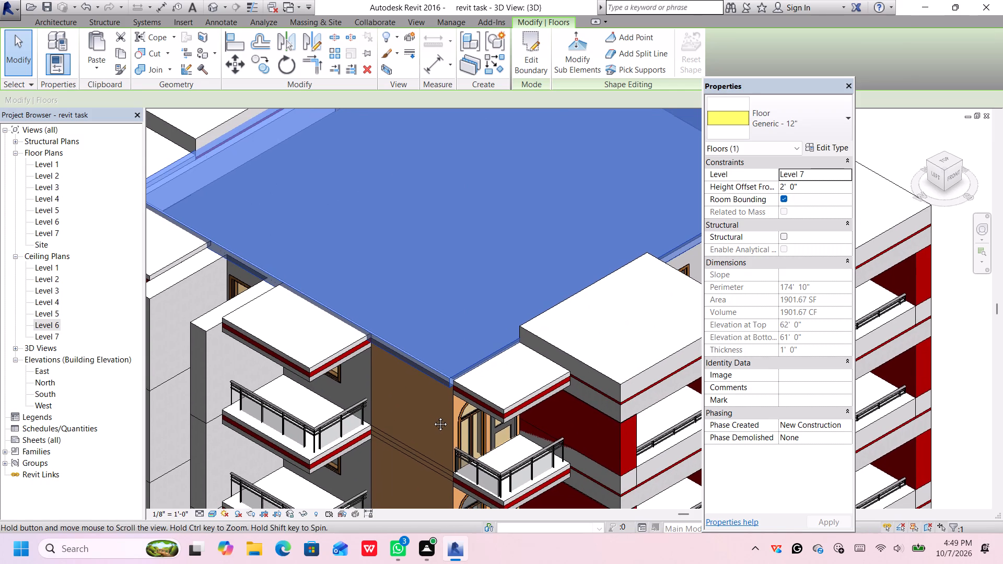
{"action": "middle_click_drag", "start_coordinate": [433, 416], "coordinate": [466, 304]}
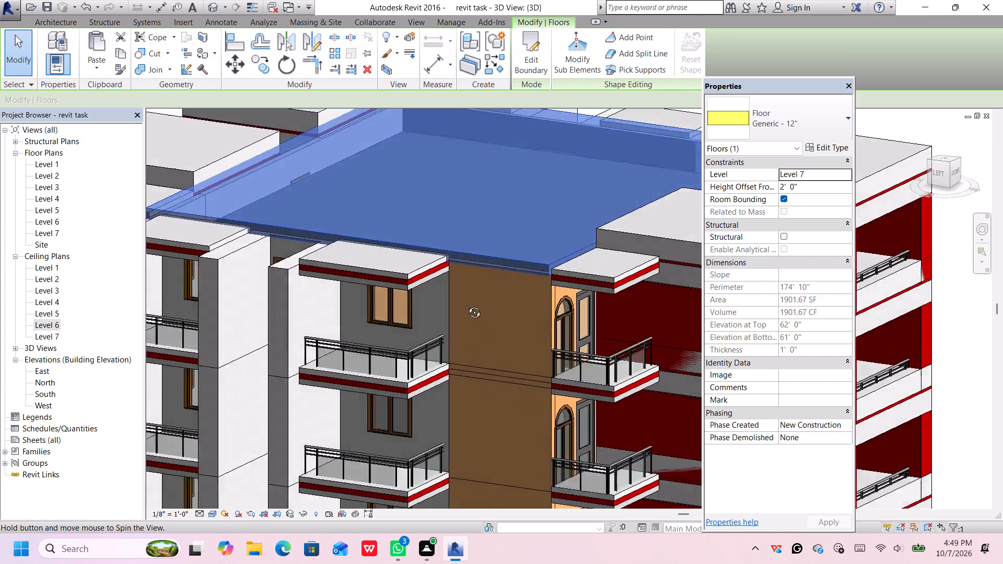
{"action": "middle_click_drag", "start_coordinate": [466, 304], "coordinate": [463, 287]}
{"action": "scroll", "coordinate": [480, 269], "scroll_direction": "up", "scroll_amount": 3}
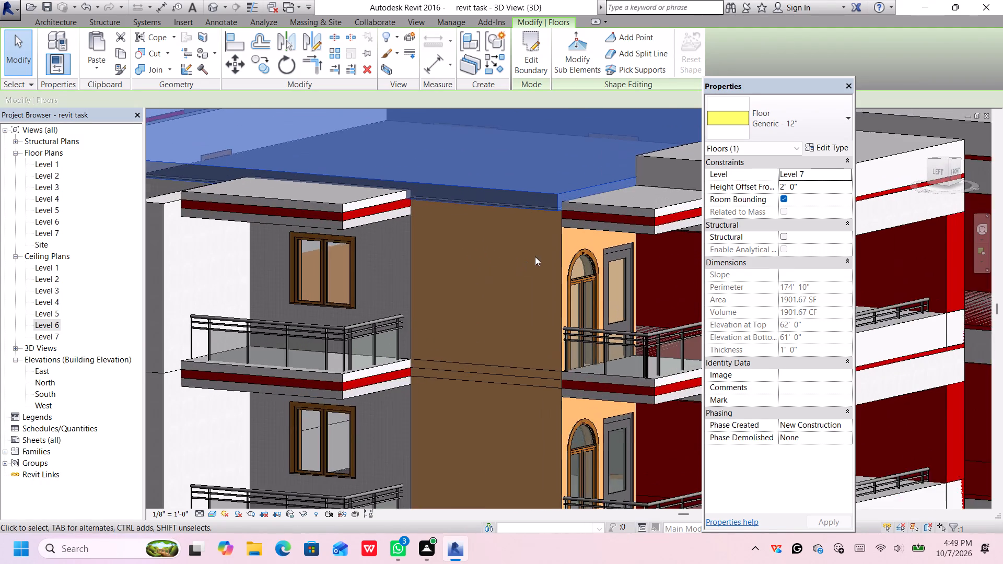
{"action": "scroll", "coordinate": [535, 256], "scroll_direction": "up", "scroll_amount": 1}
{"action": "middle_click_drag", "start_coordinate": [536, 262], "coordinate": [465, 366]}
{"action": "middle_click_drag", "start_coordinate": [473, 338], "coordinate": [466, 318]}
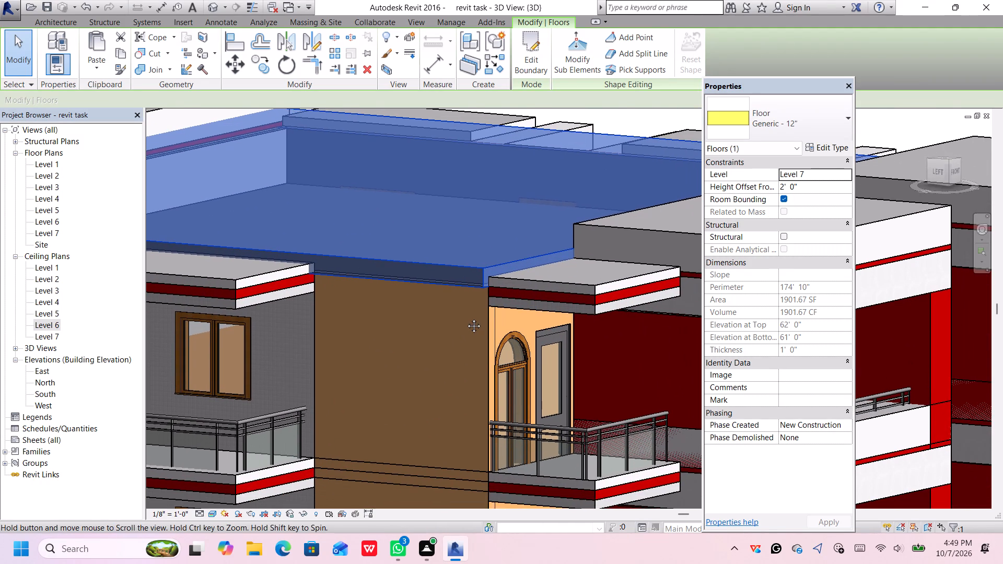
{"action": "middle_click_drag", "start_coordinate": [466, 318], "coordinate": [454, 249]}
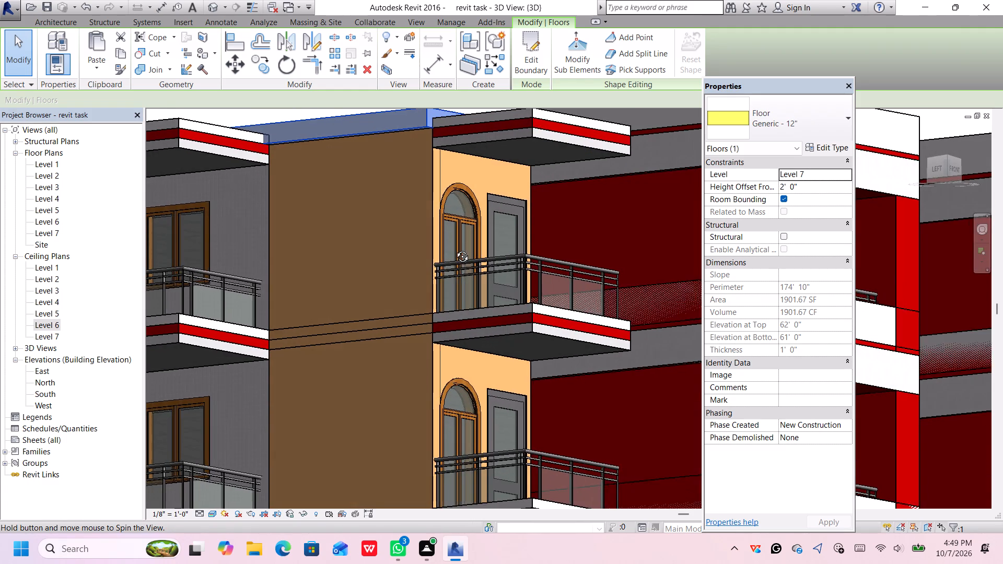
{"action": "middle_click_drag", "start_coordinate": [454, 249], "coordinate": [454, 247]}
{"action": "middle_click_drag", "start_coordinate": [410, 223], "coordinate": [411, 346]}
{"action": "scroll", "coordinate": [424, 228], "scroll_direction": "up", "scroll_amount": 7}
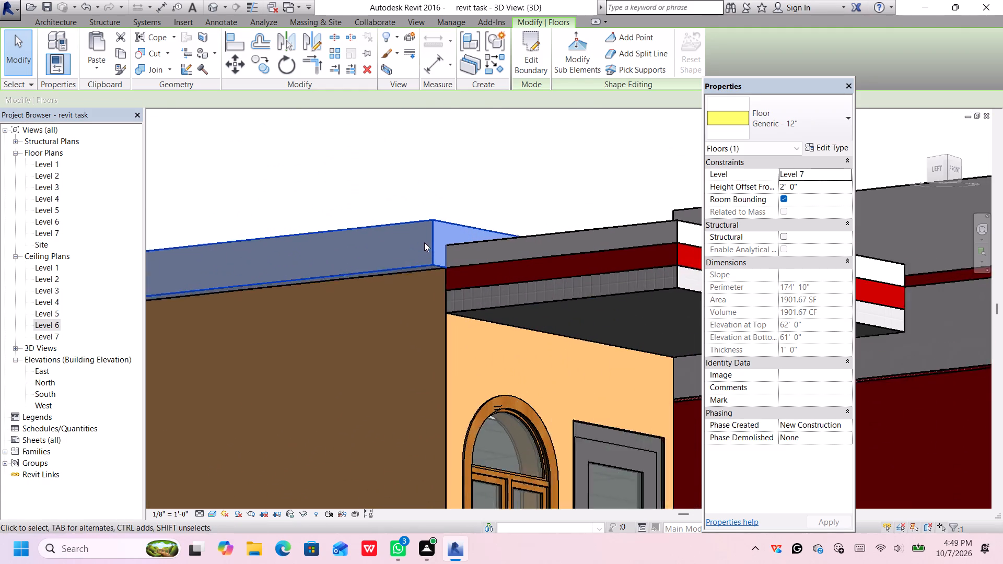
{"action": "key", "text": "Right"}
{"action": "key", "text": "Right"}
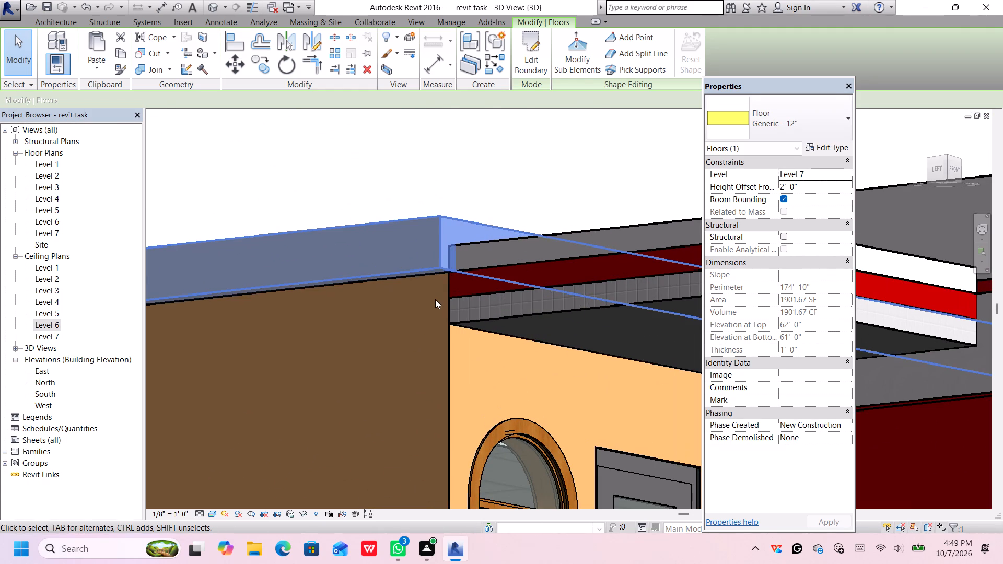
{"action": "key", "text": "Right"}
{"action": "key", "text": "Right"}
{"action": "key", "text": "Left"}
{"action": "key", "text": "Left"}
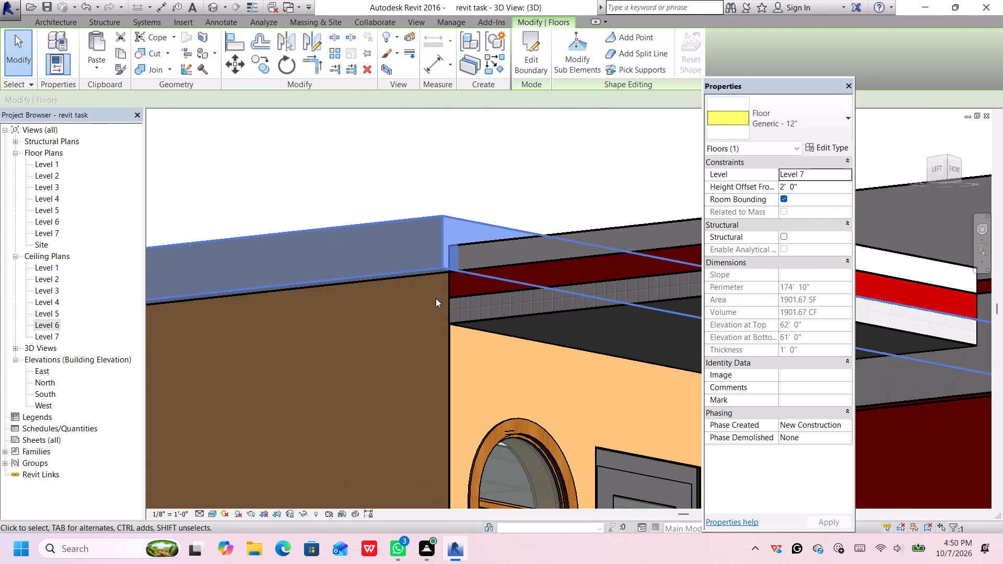
{"action": "key", "text": "Left"}
{"action": "key", "text": "Left"}
Nudge the floor toward the building's front until its corner lines up with the brown wall's corner, and deselect it.
{"action": "key", "text": "Down"}
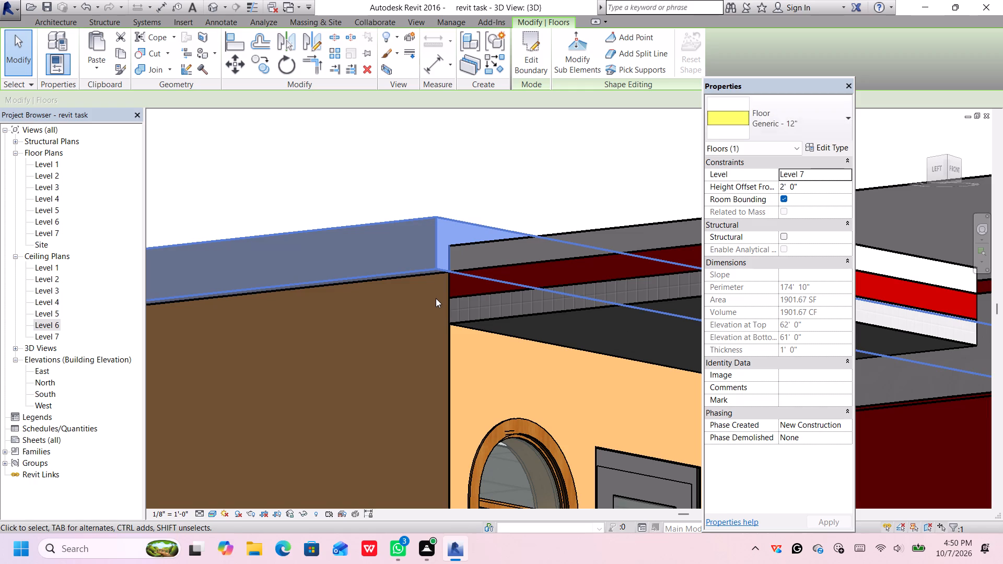
{"action": "key", "text": "Down"}
{"action": "key", "text": "Down"}
{"action": "key", "text": "Down"}
{"action": "key", "text": "Down"}
{"action": "key", "text": "Down"}
{"action": "key", "text": "Down"}
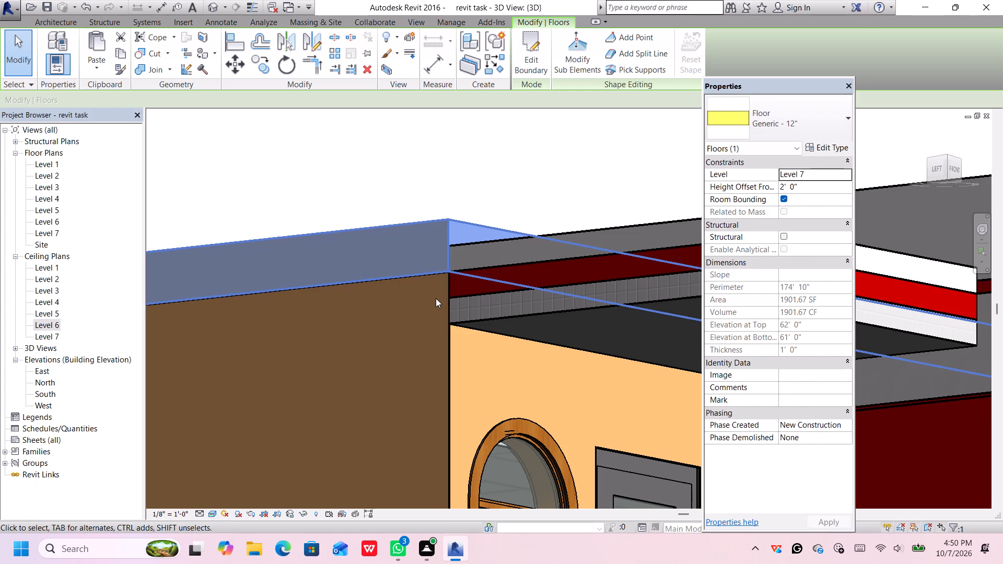
{"action": "left_click", "coordinate": [460, 177]}
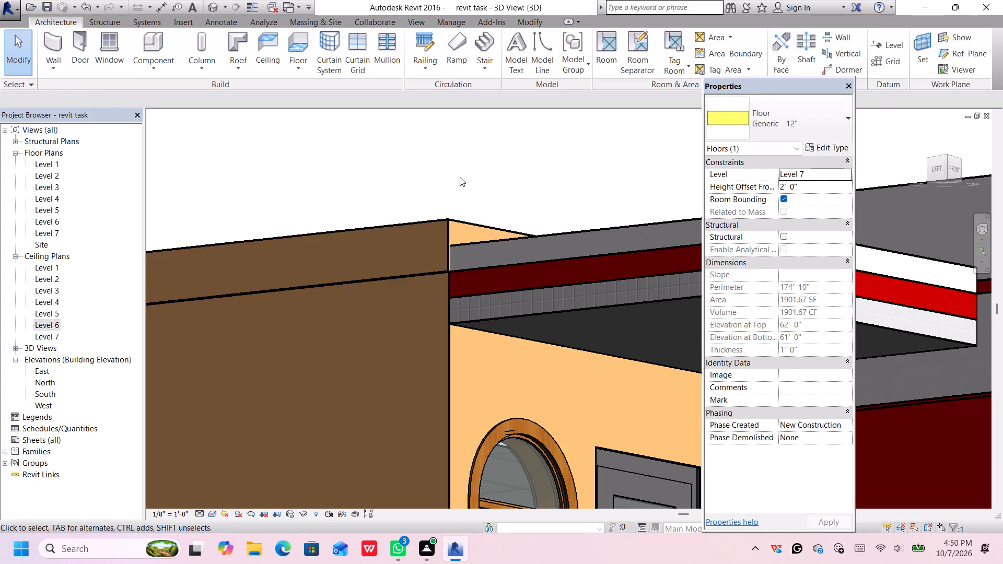
Examine the whole building from a low angle and in the isometric view to check the new floor's fit.
{"action": "scroll", "coordinate": [478, 202], "scroll_direction": "down", "scroll_amount": 7}
{"action": "middle_click_drag", "start_coordinate": [486, 205], "coordinate": [455, 231]}
{"action": "scroll", "coordinate": [480, 249], "scroll_direction": "down", "scroll_amount": 7}
{"action": "middle_click_drag", "start_coordinate": [559, 266], "coordinate": [519, 233]}
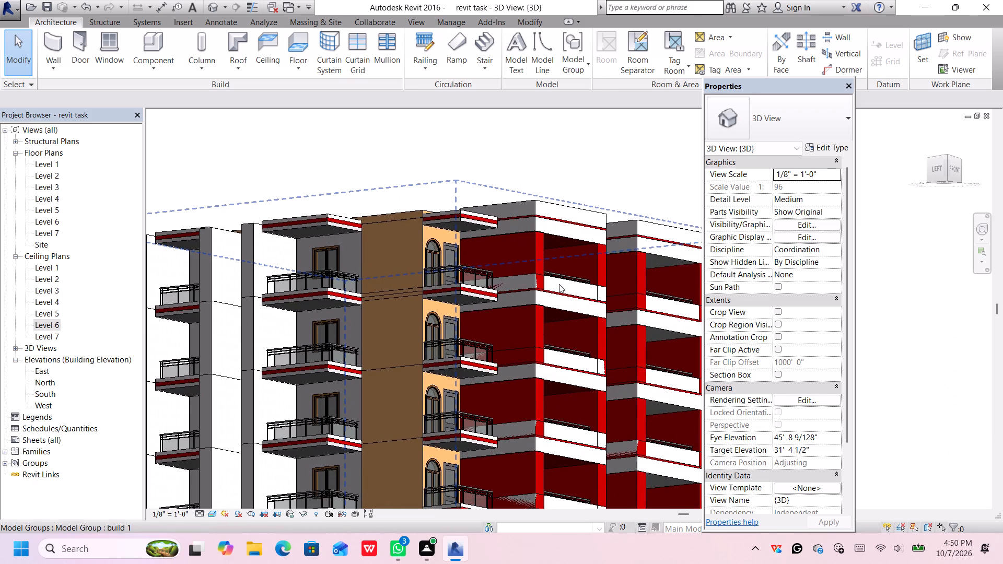
{"action": "scroll", "coordinate": [558, 285], "scroll_direction": "down", "scroll_amount": 1}
{"action": "middle_click_drag", "start_coordinate": [556, 285], "coordinate": [532, 251]}
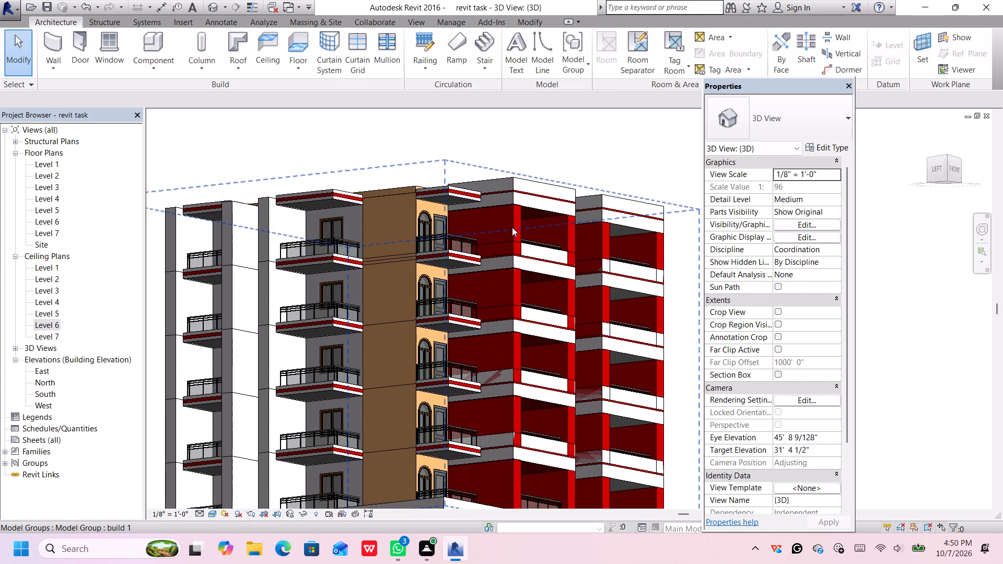
{"action": "scroll", "coordinate": [517, 236], "scroll_direction": "down", "scroll_amount": 4}
{"action": "middle_click_drag", "start_coordinate": [521, 270], "coordinate": [501, 229]}
{"action": "middle_click_drag", "start_coordinate": [639, 280], "coordinate": [619, 308]}
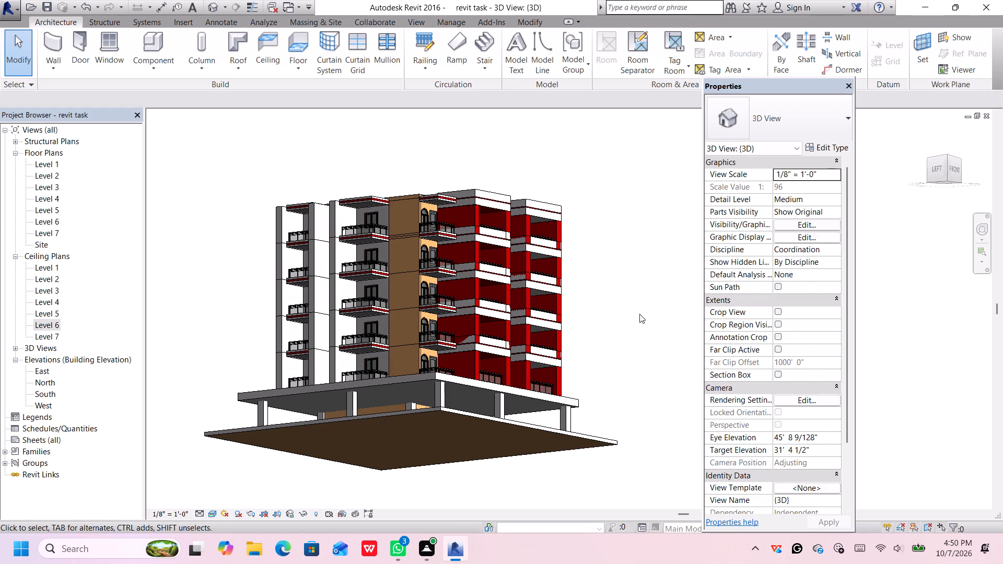
{"action": "middle_click_drag", "start_coordinate": [636, 313], "coordinate": [584, 391]}
{"action": "middle_click_drag", "start_coordinate": [579, 392], "coordinate": [607, 380]}
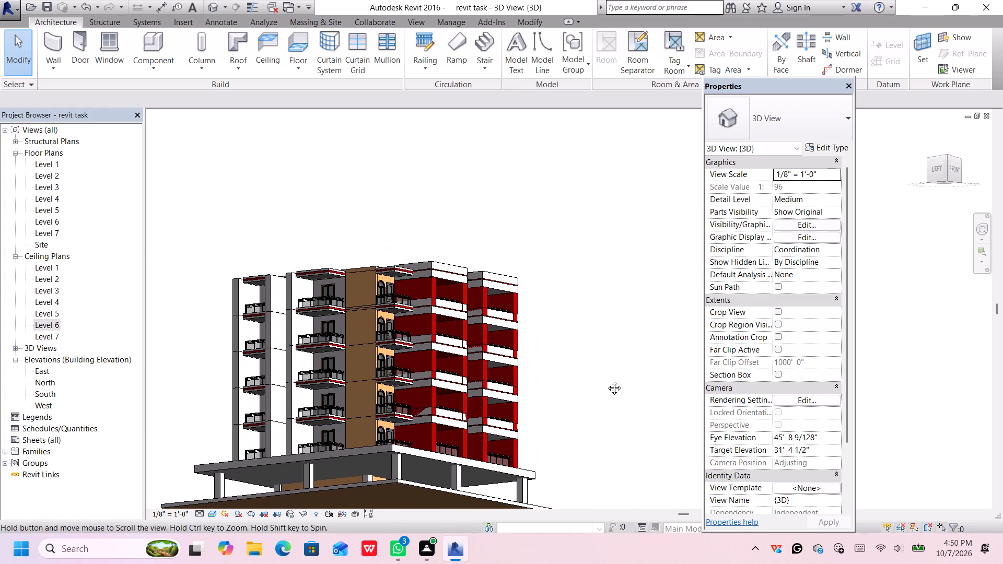
{"action": "middle_click_drag", "start_coordinate": [607, 380], "coordinate": [606, 381]}
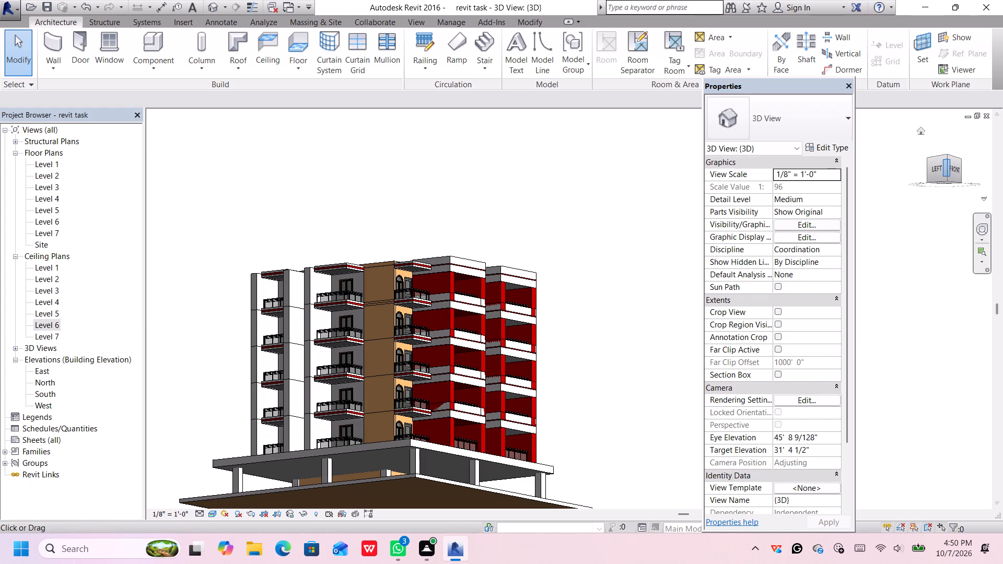
{"action": "left_click", "coordinate": [947, 156]}
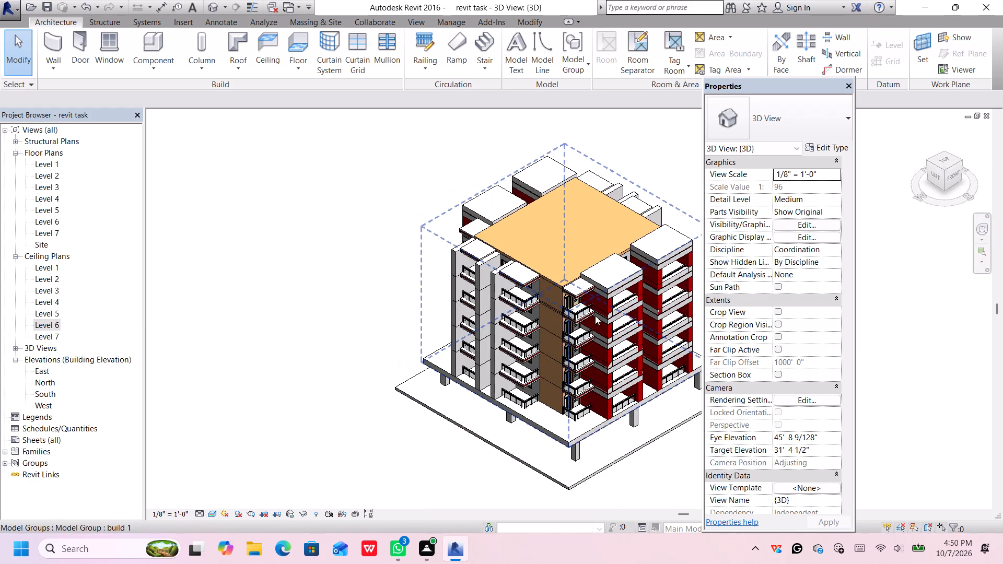
{"action": "middle_click_drag", "start_coordinate": [657, 300], "coordinate": [523, 338]}
{"action": "scroll", "coordinate": [459, 288], "scroll_direction": "up", "scroll_amount": 1}
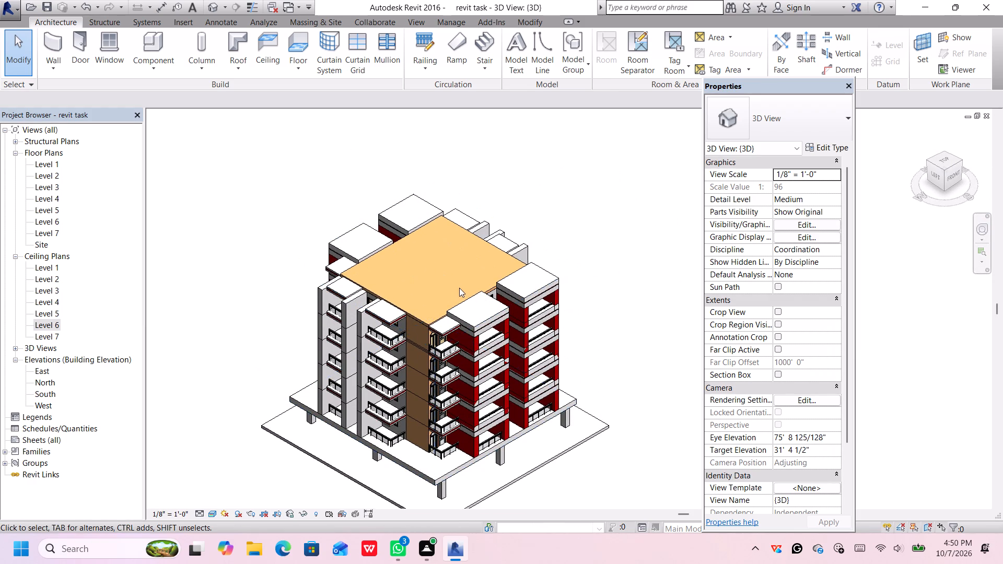
{"action": "scroll", "coordinate": [459, 288], "scroll_direction": "up", "scroll_amount": 1}
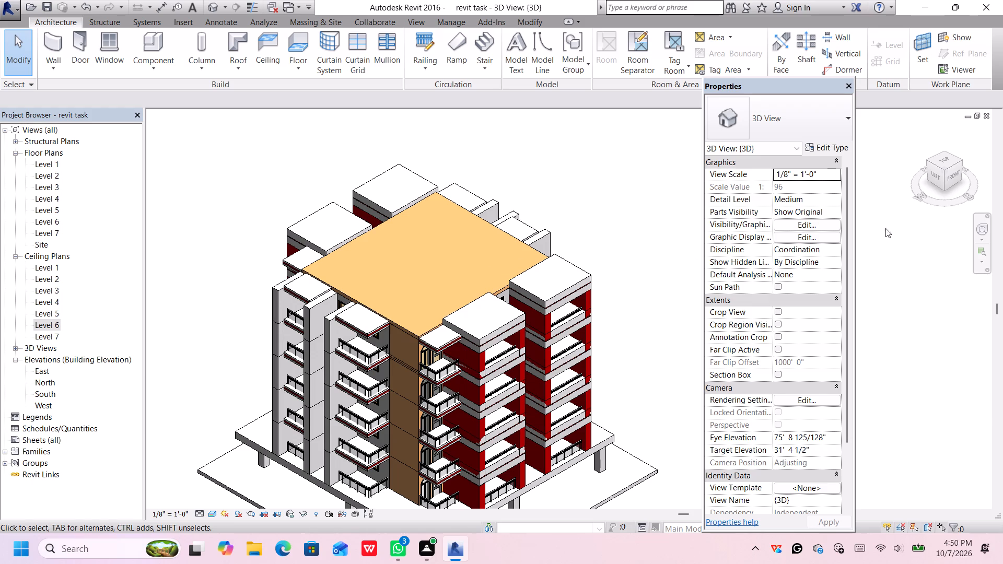
In the South elevation, ungroup the "build 1" model group.
{"action": "left_click", "coordinate": [52, 334]}
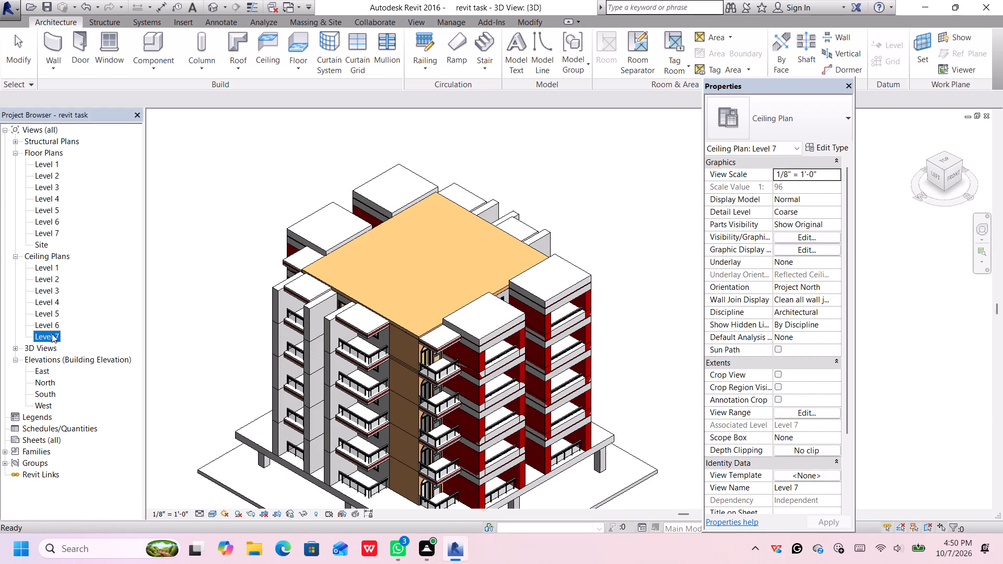
{"action": "double_click", "coordinate": [50, 394]}
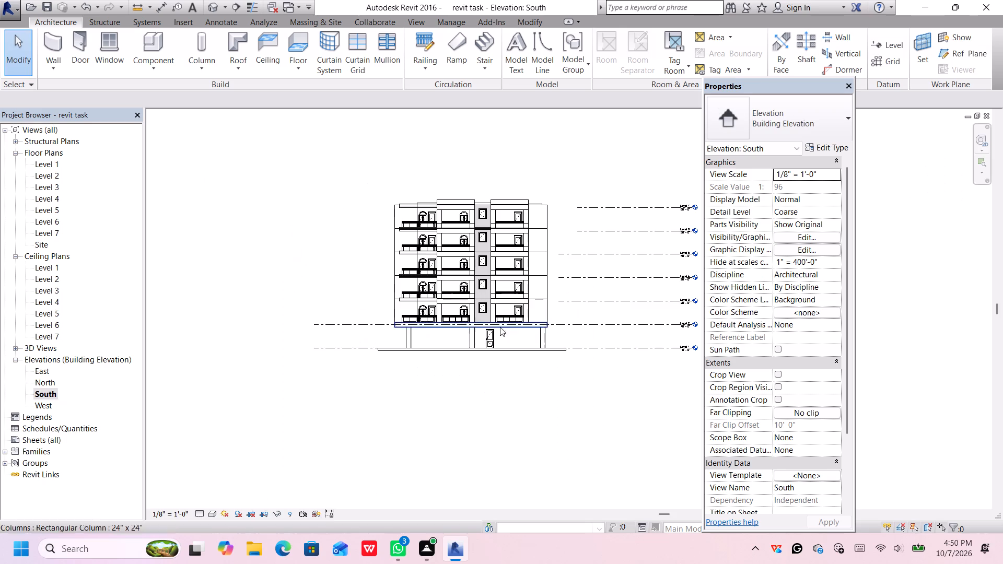
{"action": "middle_click", "coordinate": [536, 305]}
{"action": "middle_click_drag", "start_coordinate": [536, 308], "coordinate": [488, 396]}
{"action": "left_click", "coordinate": [495, 324]}
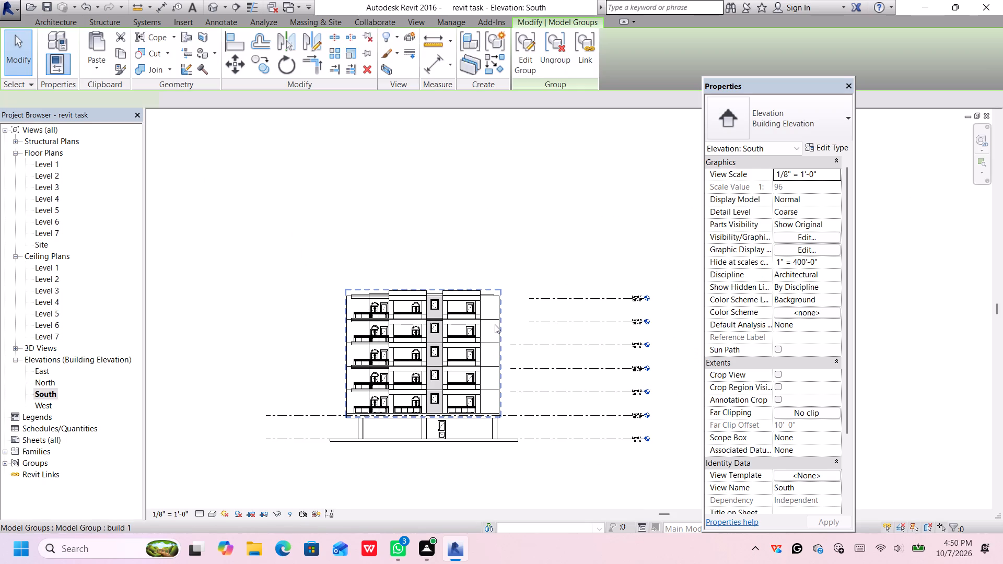
{"action": "left_click", "coordinate": [551, 46]}
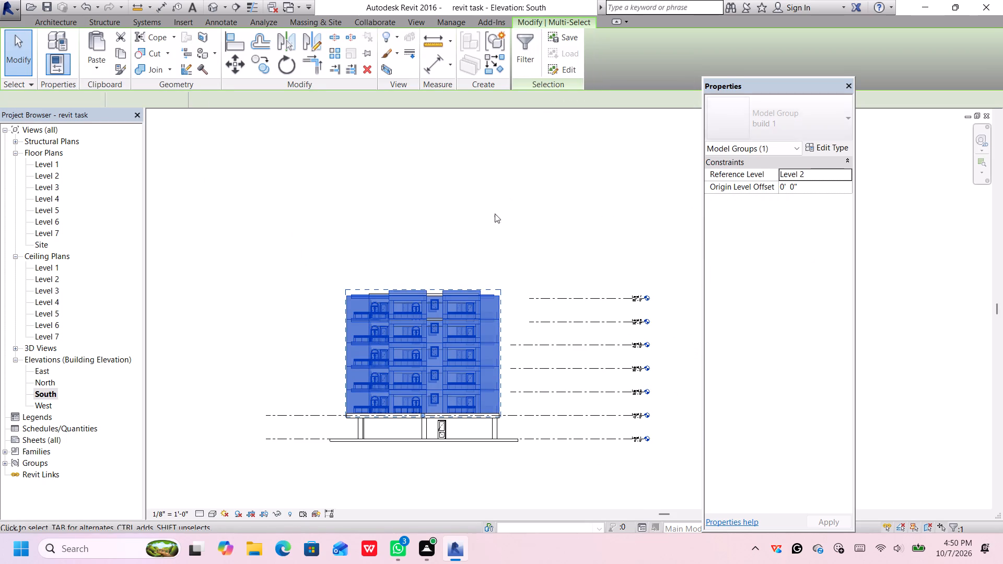
Copy the "floor task 1" group at Level 5 and paste it directly above the top storey, saving the project when reminded.
{"action": "scroll", "coordinate": [476, 286], "scroll_direction": "up", "scroll_amount": 3}
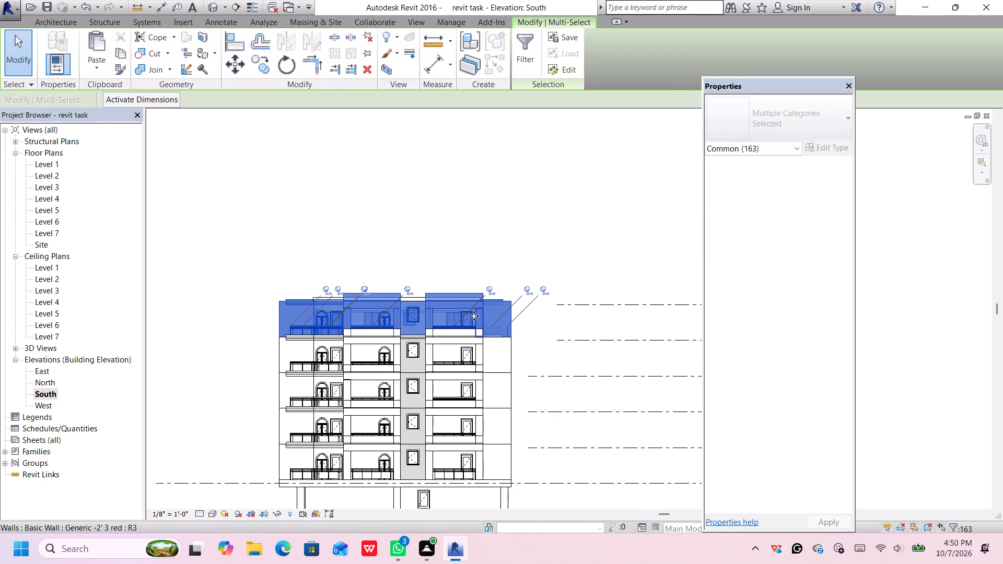
{"action": "middle_click_drag", "start_coordinate": [474, 316], "coordinate": [495, 284]}
{"action": "left_click", "coordinate": [508, 324]}
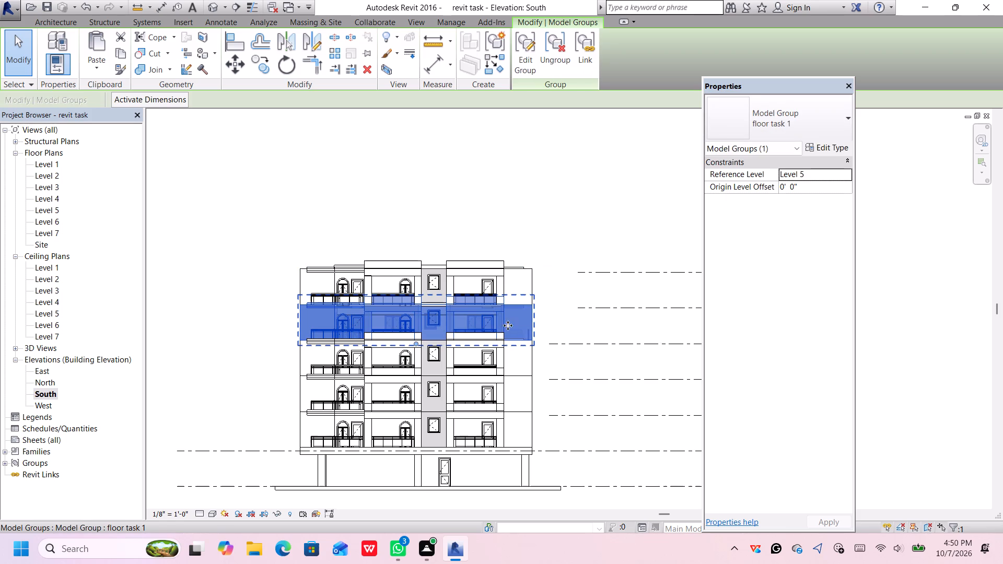
{"action": "key", "text": "ctrl+c"}
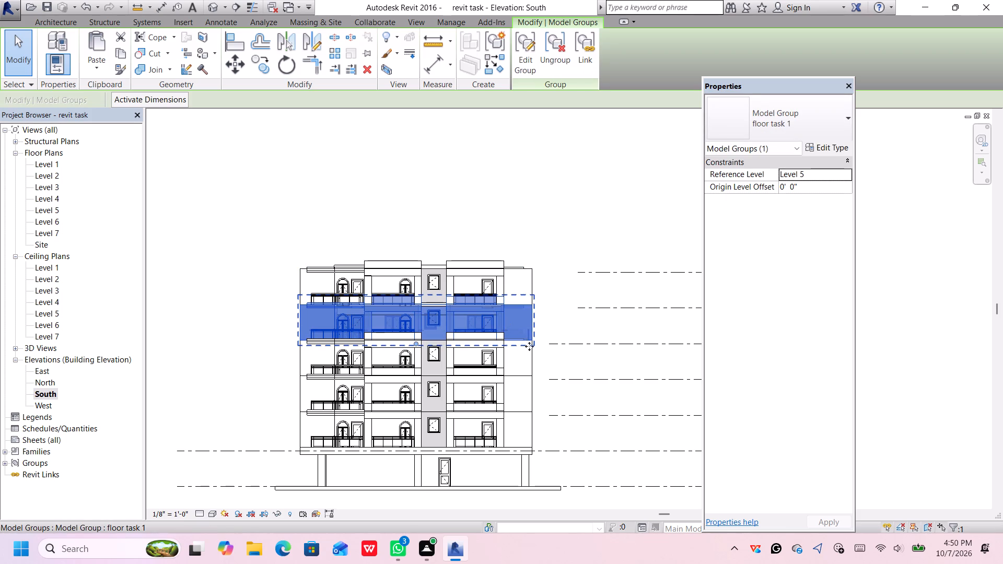
{"action": "key", "text": "ctrl+v"}
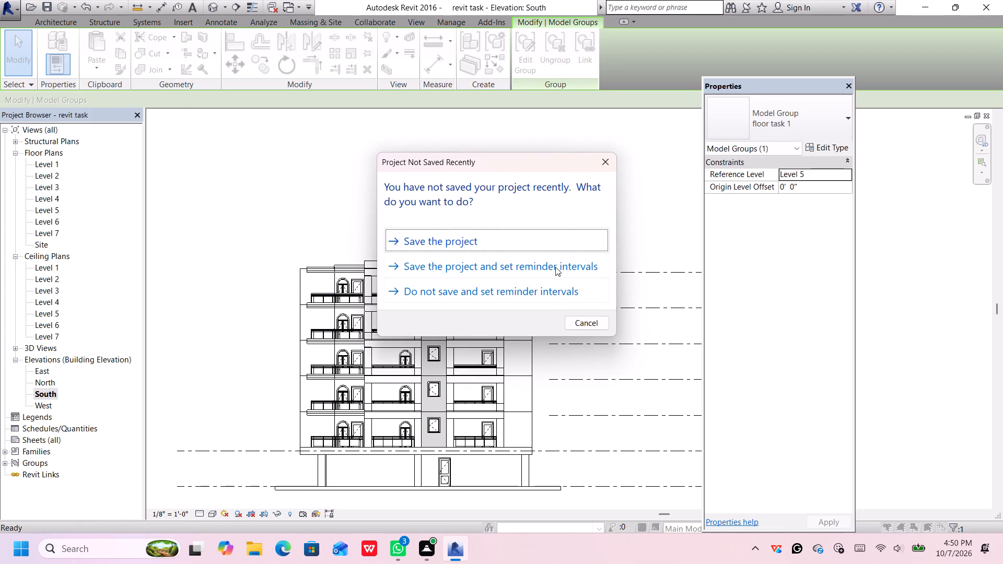
{"action": "left_click", "coordinate": [558, 239]}
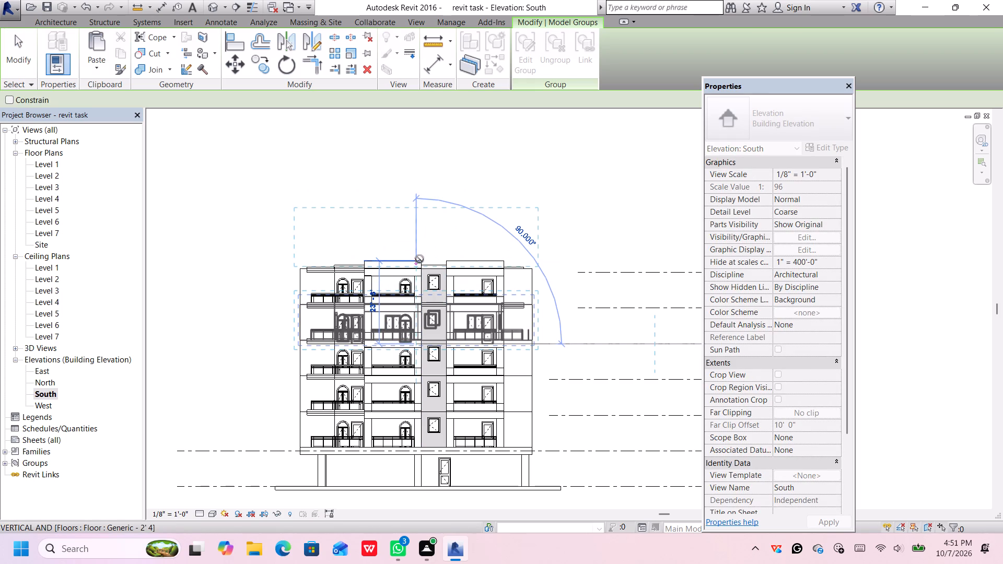
{"action": "left_click", "coordinate": [419, 258]}
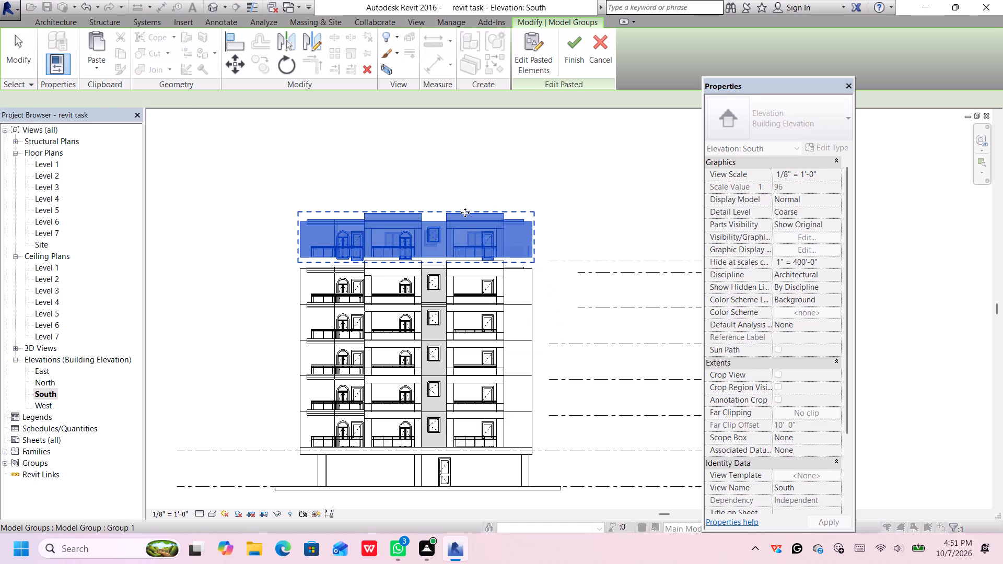
Nudge the pasted storey group down until it rests on the storey below, and finish the paste.
{"action": "key", "text": "Down"}
{"action": "key", "text": "Down"}
{"action": "key", "text": "Down"}
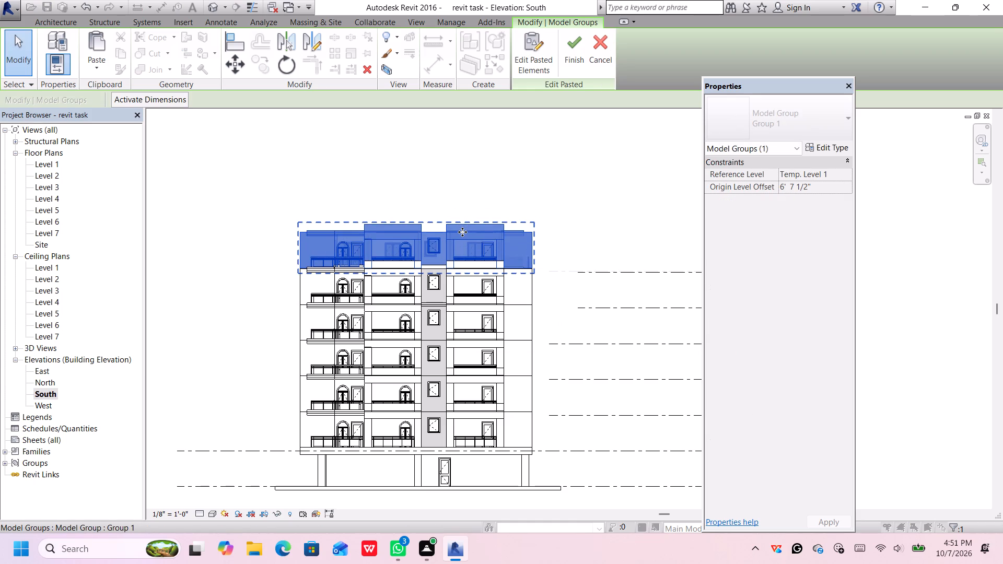
{"action": "left_click", "coordinate": [557, 210]}
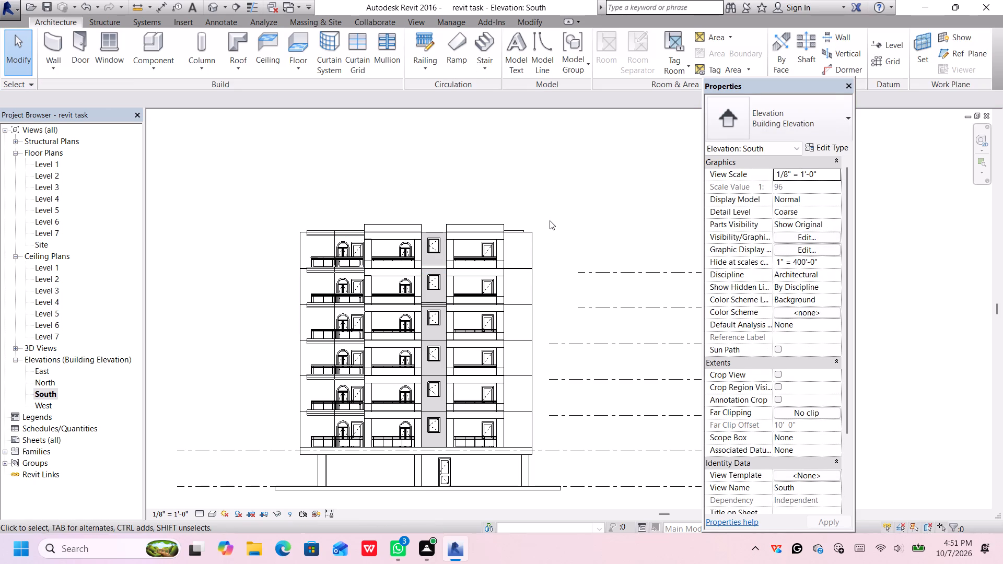
Add a new level 10' above Level 7 in the South elevation, ending in line with the other level heads.
{"action": "scroll", "coordinate": [580, 243], "scroll_direction": "down", "scroll_amount": 2}
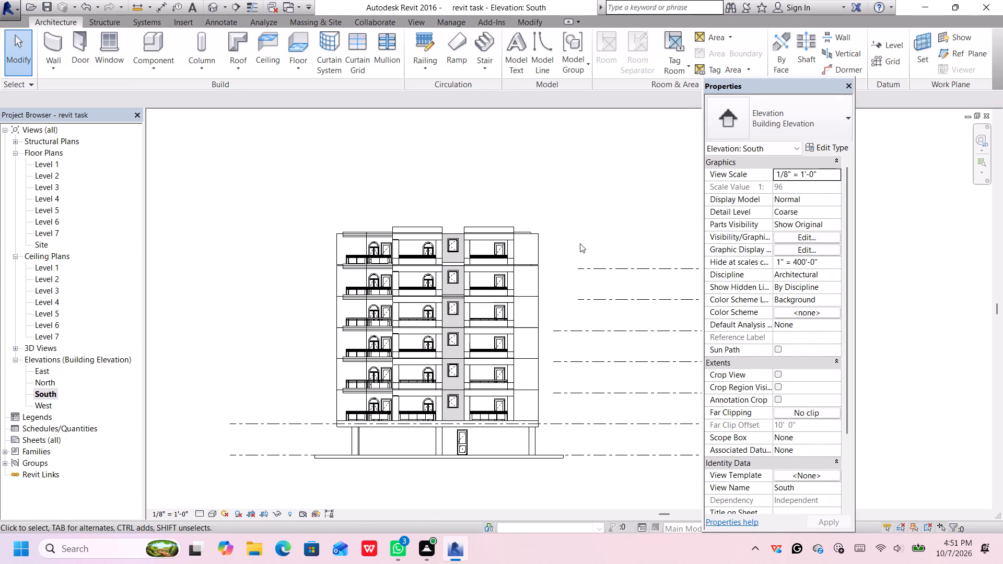
{"action": "middle_click_drag", "start_coordinate": [579, 243], "coordinate": [460, 272]}
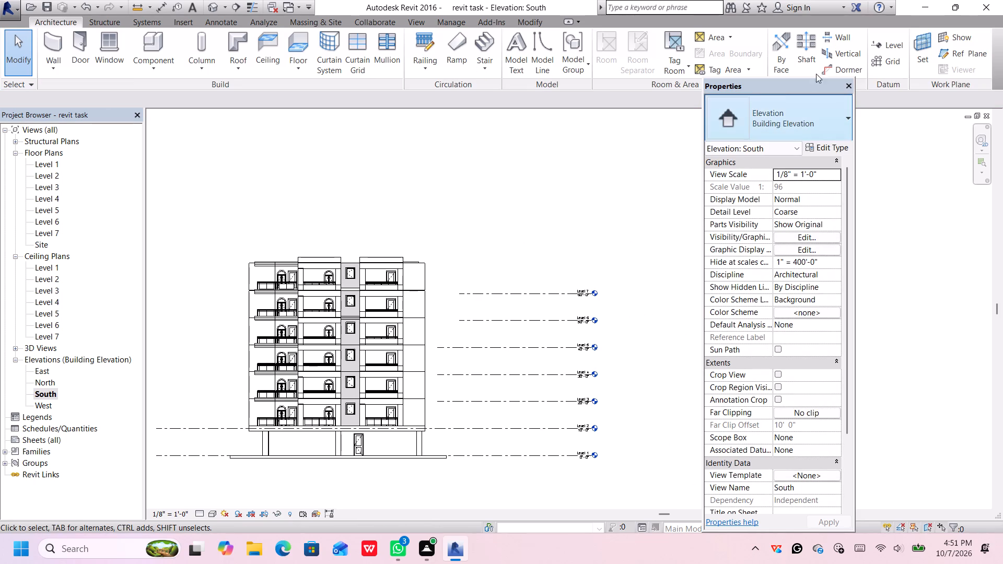
{"action": "left_click", "coordinate": [889, 51]}
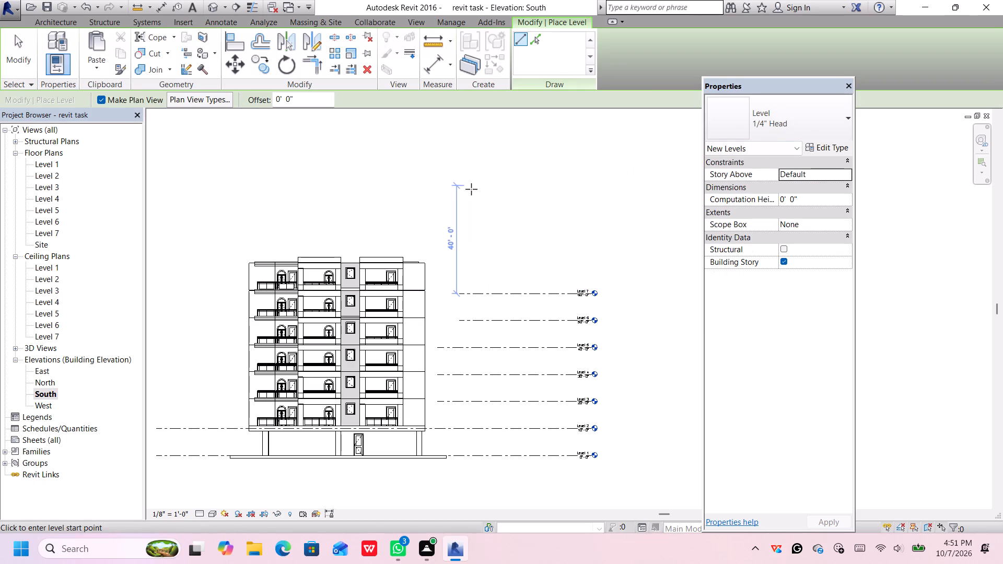
{"action": "type", "text": "10'"}
{"action": "key", "text": "Return"}
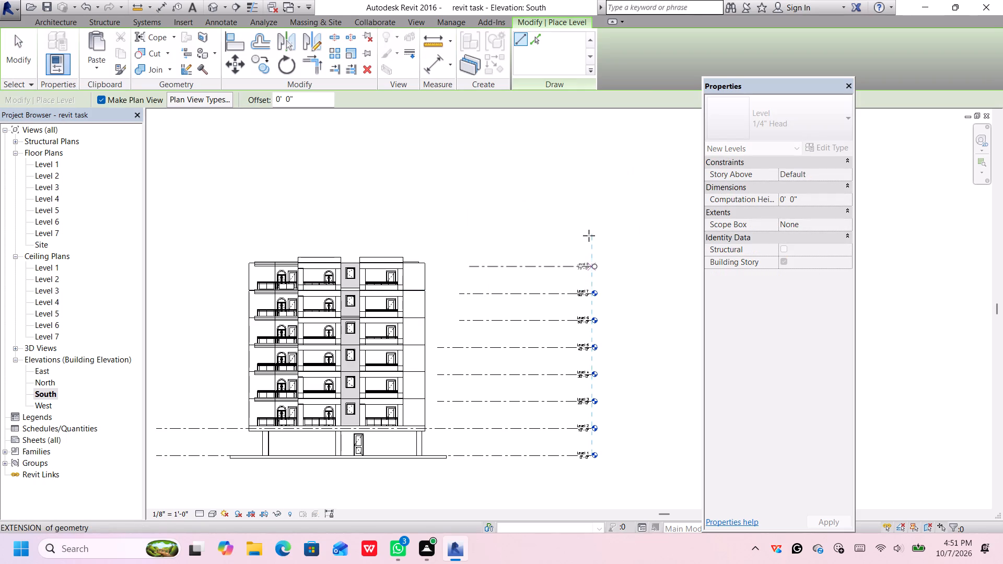
{"action": "left_click", "coordinate": [589, 238]}
{"action": "scroll", "coordinate": [574, 269], "scroll_direction": "down", "scroll_amount": 2}
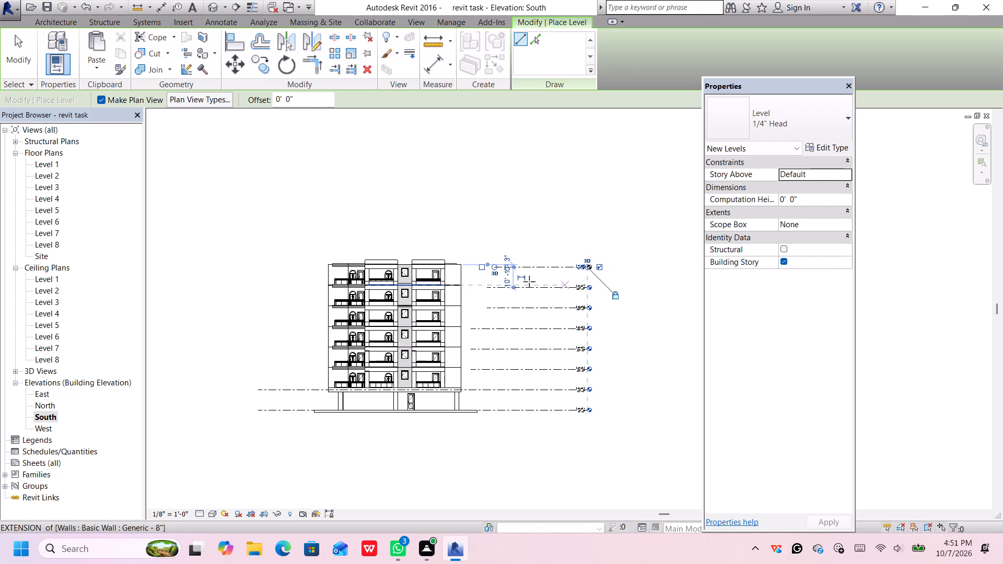
{"action": "scroll", "coordinate": [470, 280], "scroll_direction": "up", "scroll_amount": 2}
{"action": "middle_click_drag", "start_coordinate": [482, 275], "coordinate": [492, 256]}
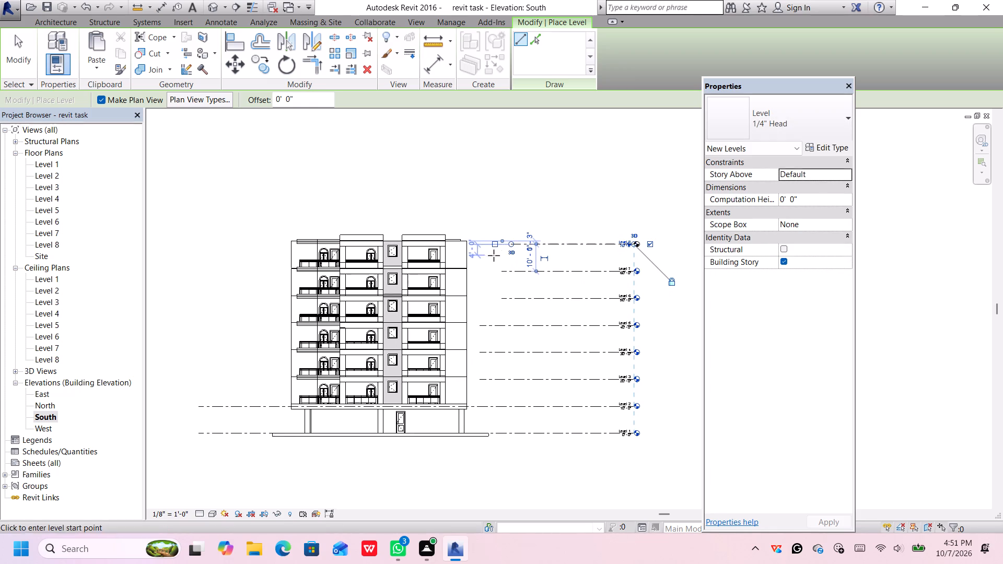
{"action": "middle_click_drag", "start_coordinate": [642, 265], "coordinate": [621, 251]}
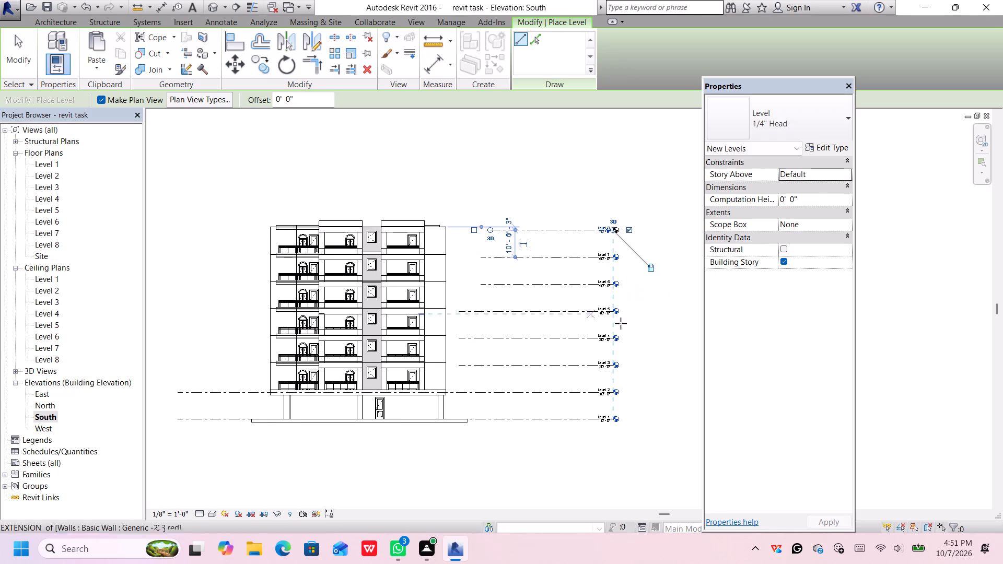
In the default 3D view, ungroup the topmost "floor task 1" model group and clear the selection.
{"action": "left_click", "coordinate": [212, 9]}
{"action": "scroll", "coordinate": [515, 229], "scroll_direction": "down", "scroll_amount": 1}
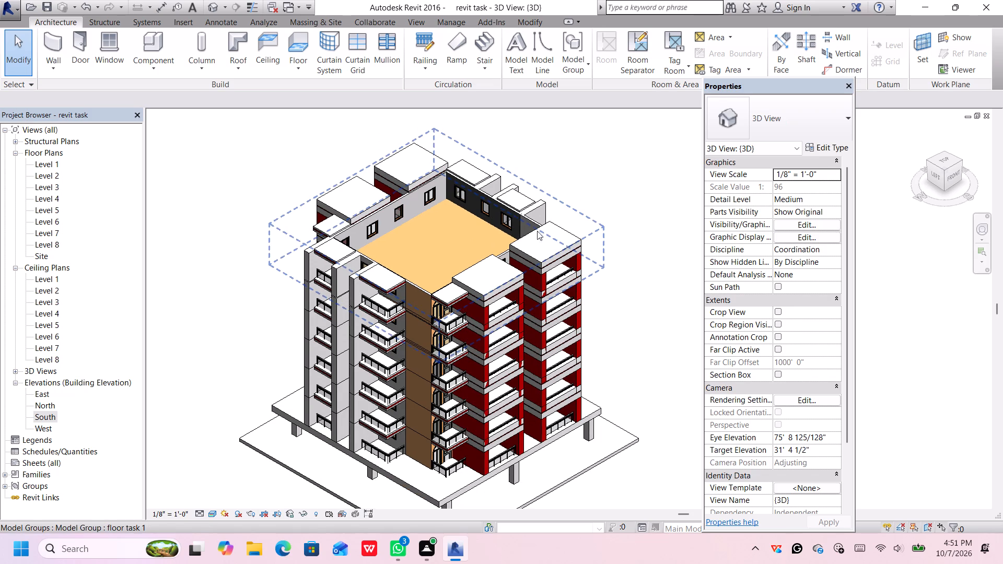
{"action": "scroll", "coordinate": [568, 203], "scroll_direction": "up", "scroll_amount": 1}
{"action": "middle_click_drag", "start_coordinate": [566, 204], "coordinate": [562, 184]}
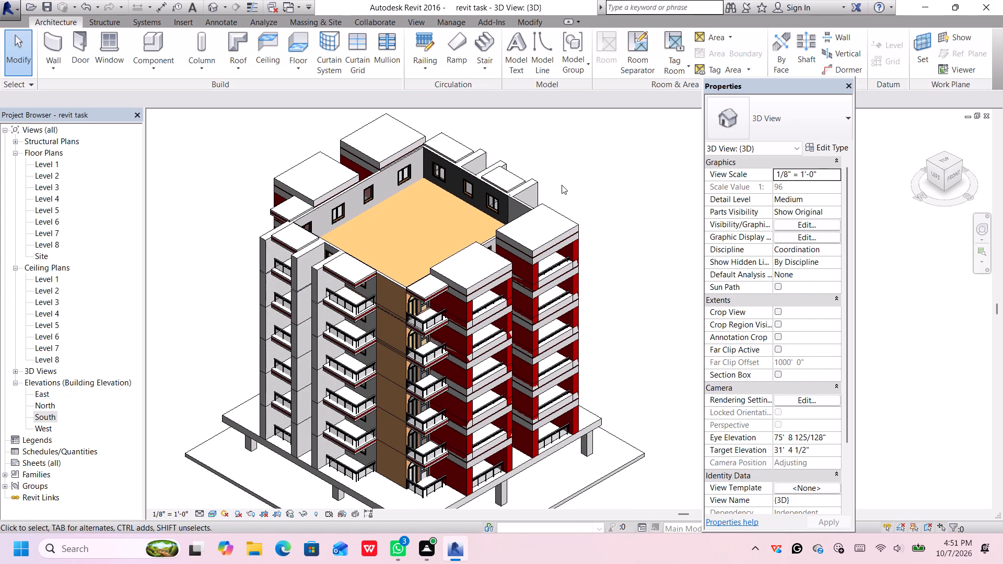
{"action": "left_click", "coordinate": [430, 228]}
{"action": "middle_click_drag", "start_coordinate": [538, 167], "coordinate": [544, 182]}
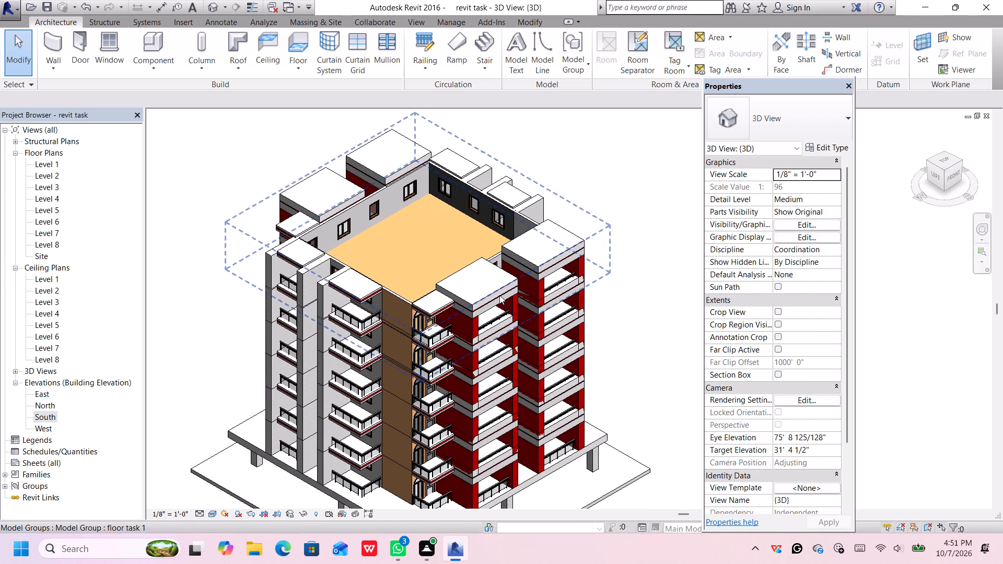
{"action": "scroll", "coordinate": [498, 304], "scroll_direction": "up", "scroll_amount": 2}
{"action": "scroll", "coordinate": [422, 326], "scroll_direction": "up", "scroll_amount": 3}
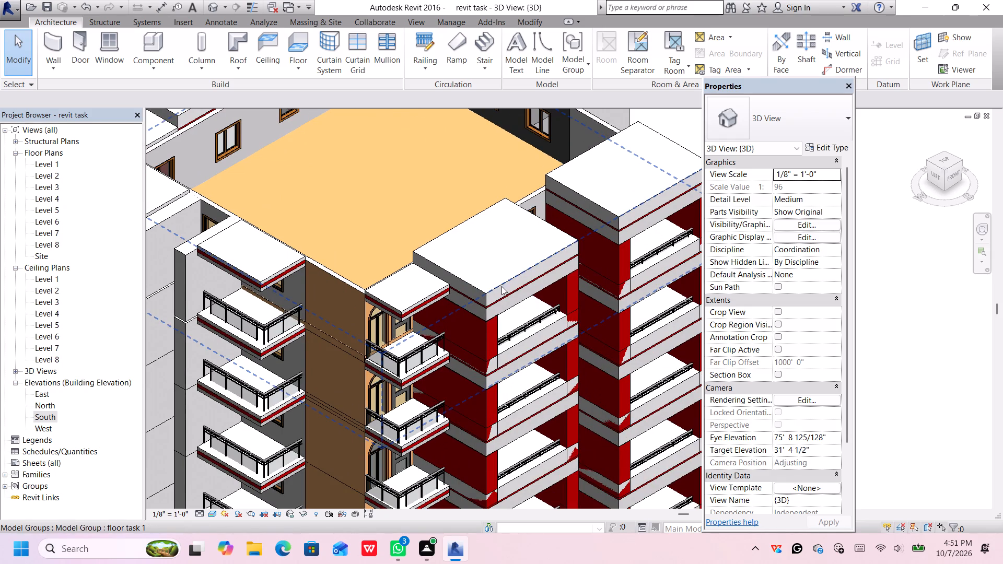
{"action": "left_click", "coordinate": [506, 286]}
{"action": "scroll", "coordinate": [517, 298], "scroll_direction": "down", "scroll_amount": 1}
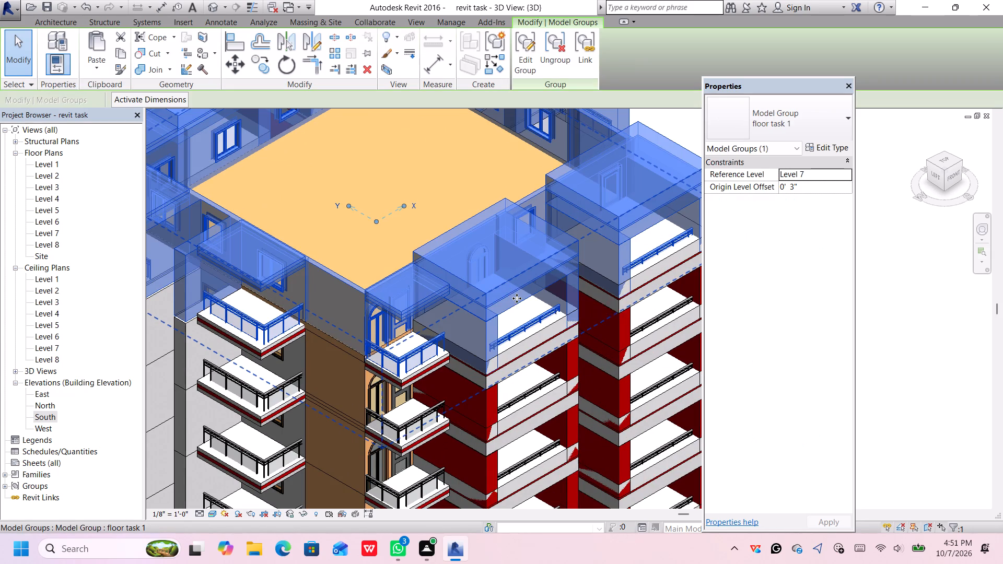
{"action": "scroll", "coordinate": [517, 298], "scroll_direction": "down", "scroll_amount": 2}
{"action": "left_click", "coordinate": [548, 44]}
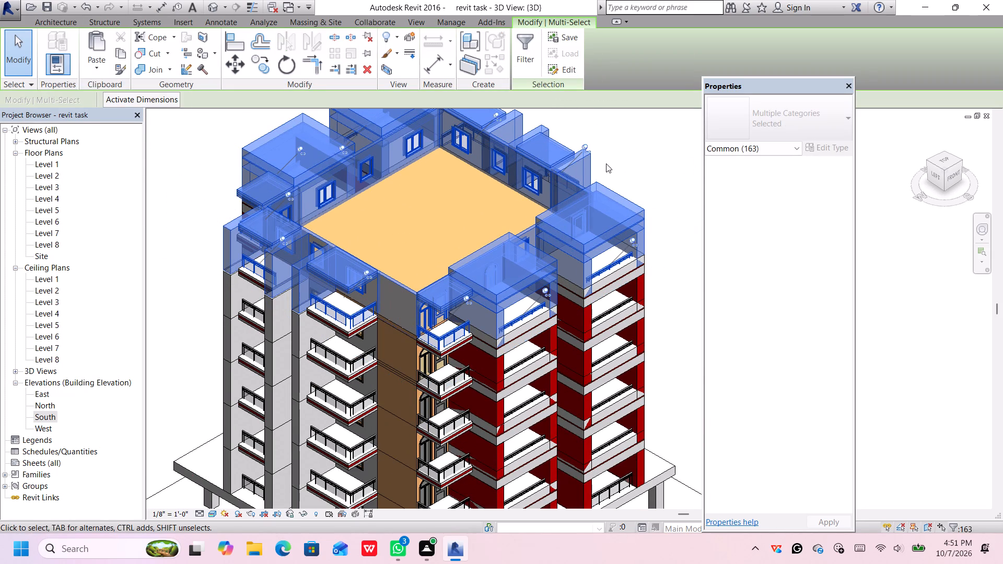
{"action": "middle_click_drag", "start_coordinate": [622, 151], "coordinate": [587, 170]}
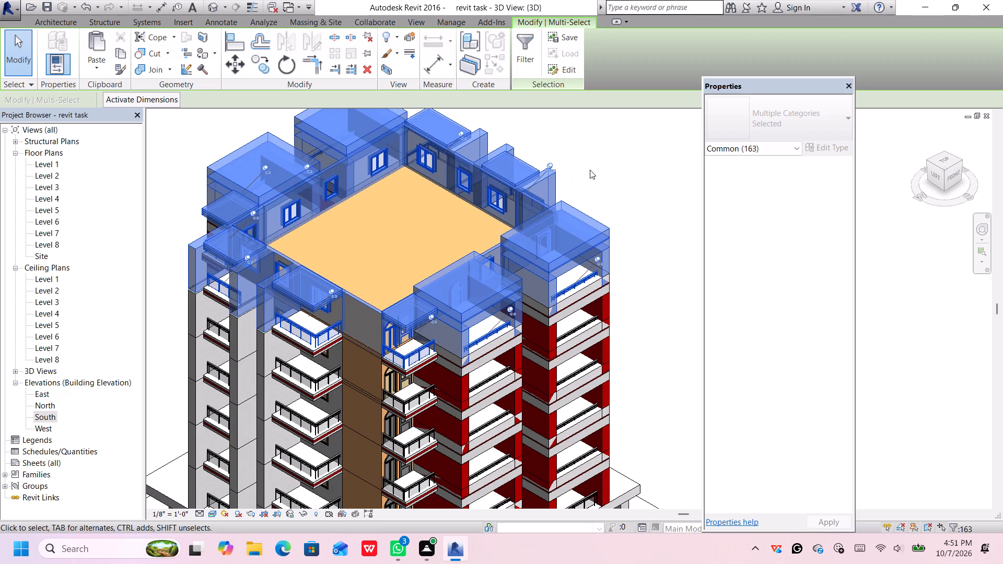
{"action": "left_click", "coordinate": [590, 168]}
Delete the top storey's Generic 2' 4 and Generic 2' 3 floors and the two front Generic 2' 2 slabs over the red-walled balconies.
{"action": "left_click", "coordinate": [581, 247]}
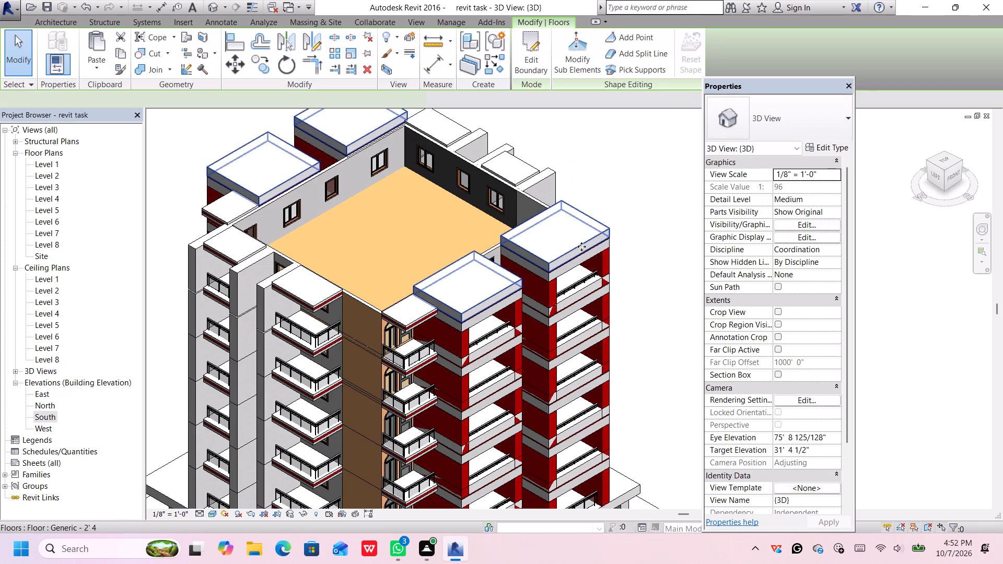
{"action": "key", "text": "Delete"}
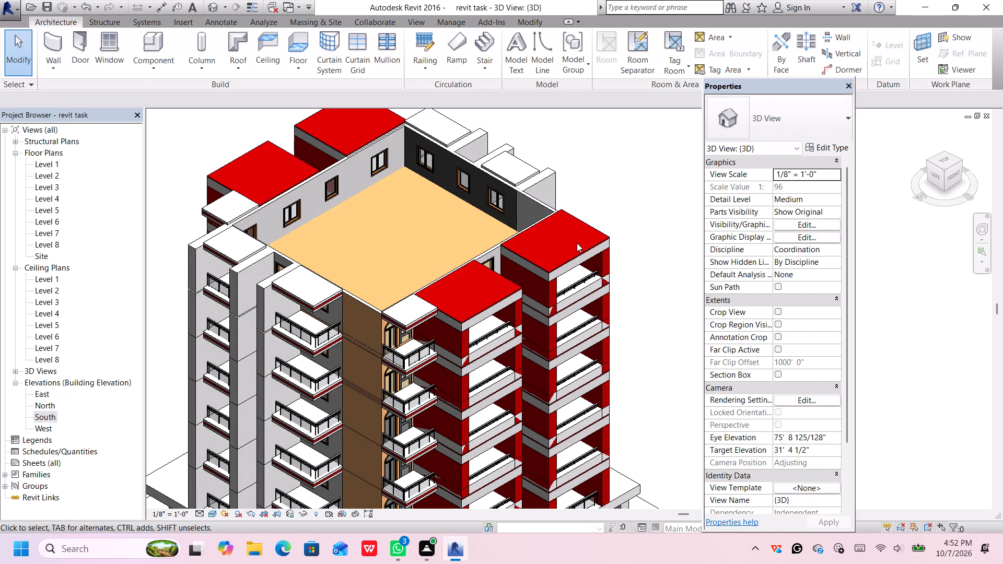
{"action": "left_click", "coordinate": [577, 244]}
{"action": "left_click", "coordinate": [579, 249]}
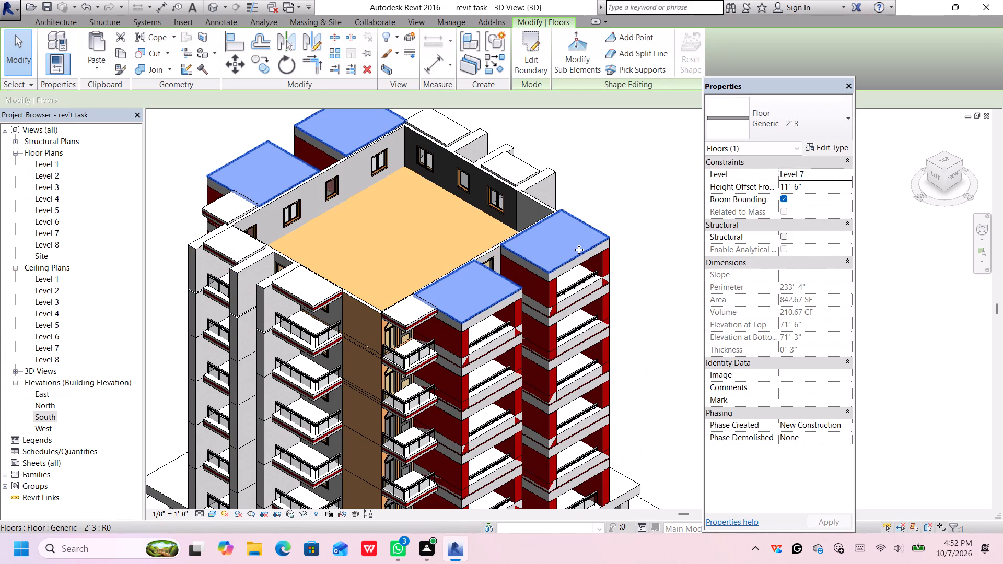
{"action": "key", "text": "Delete"}
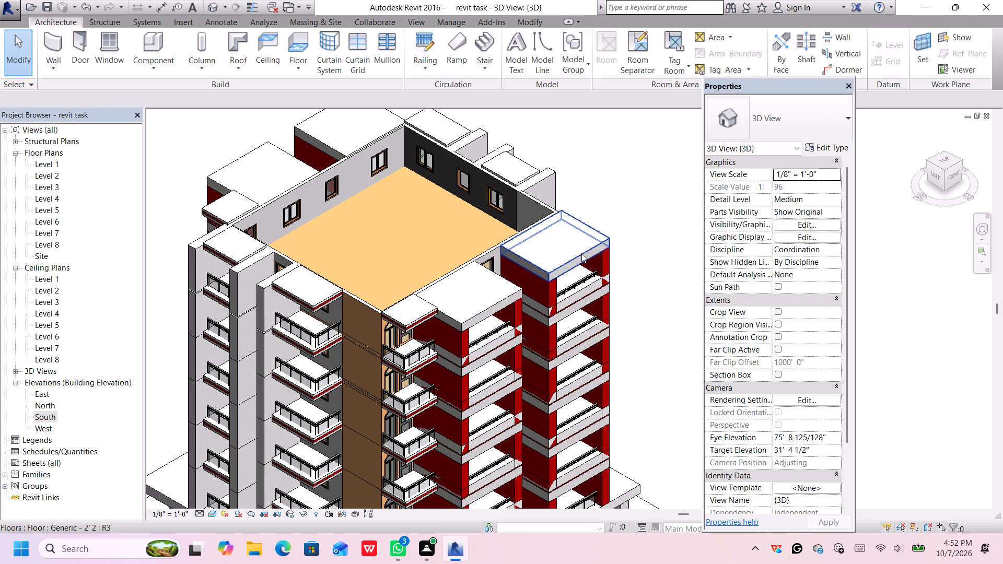
{"action": "left_click", "coordinate": [581, 253]}
{"action": "key", "text": "Delete"}
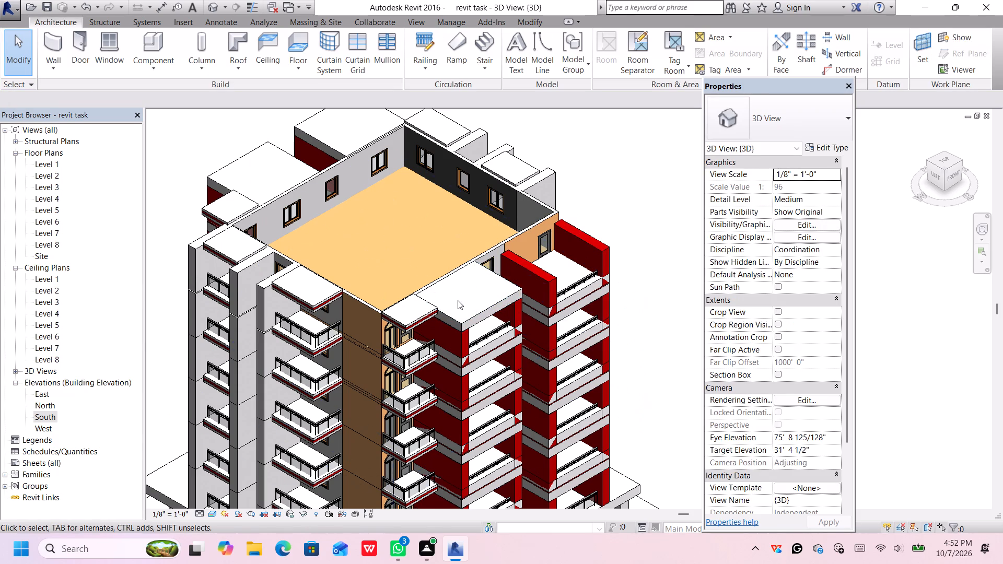
{"action": "scroll", "coordinate": [458, 300], "scroll_direction": "up", "scroll_amount": 2}
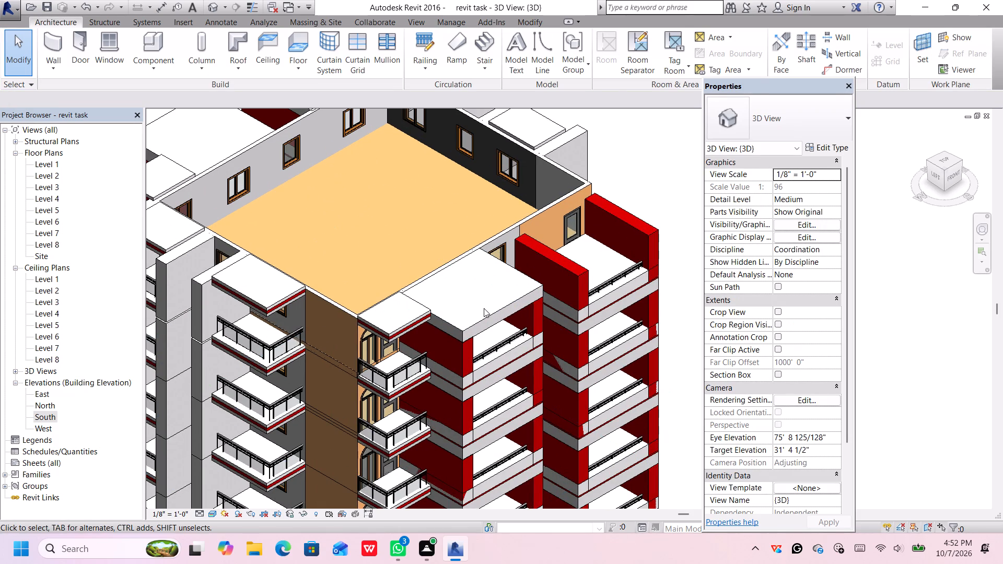
{"action": "left_click", "coordinate": [524, 291]}
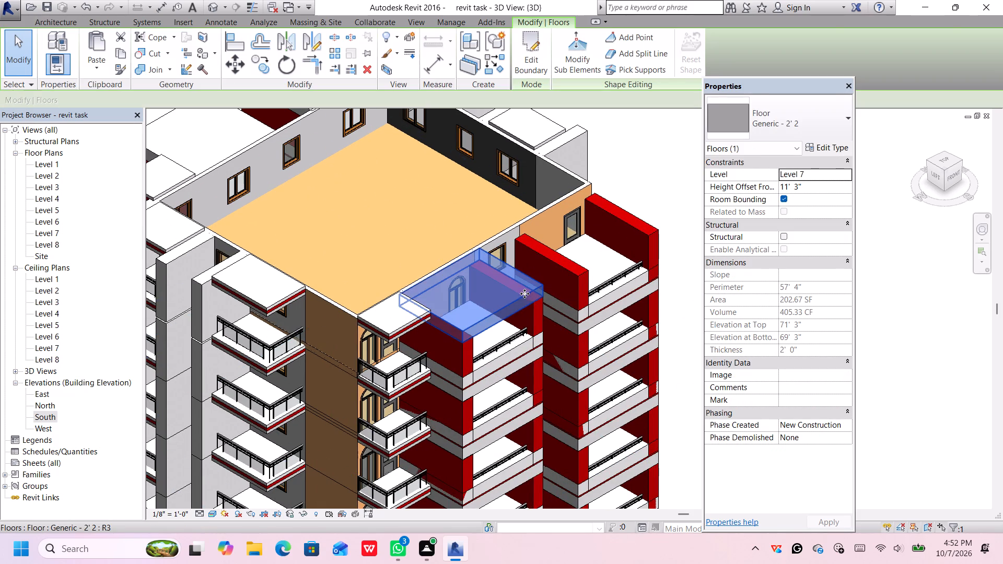
{"action": "key", "text": "Delete"}
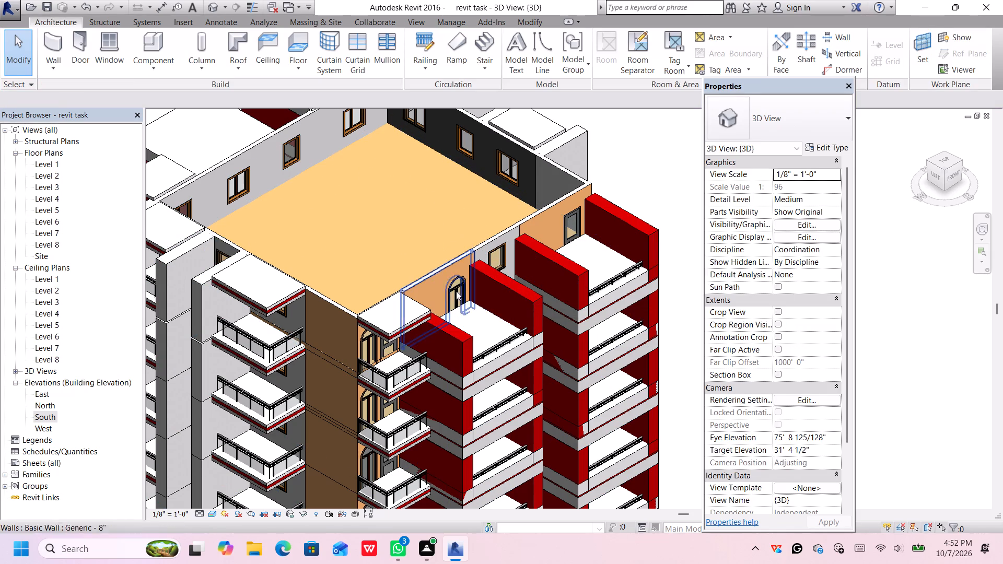
Delete the top storey's Generic 8" wall containing the arched window behind the front red-walled balcony.
{"action": "scroll", "coordinate": [443, 305], "scroll_direction": "up", "scroll_amount": 2}
{"action": "scroll", "coordinate": [444, 306], "scroll_direction": "down", "scroll_amount": 1}
{"action": "scroll", "coordinate": [444, 306], "scroll_direction": "up", "scroll_amount": 1}
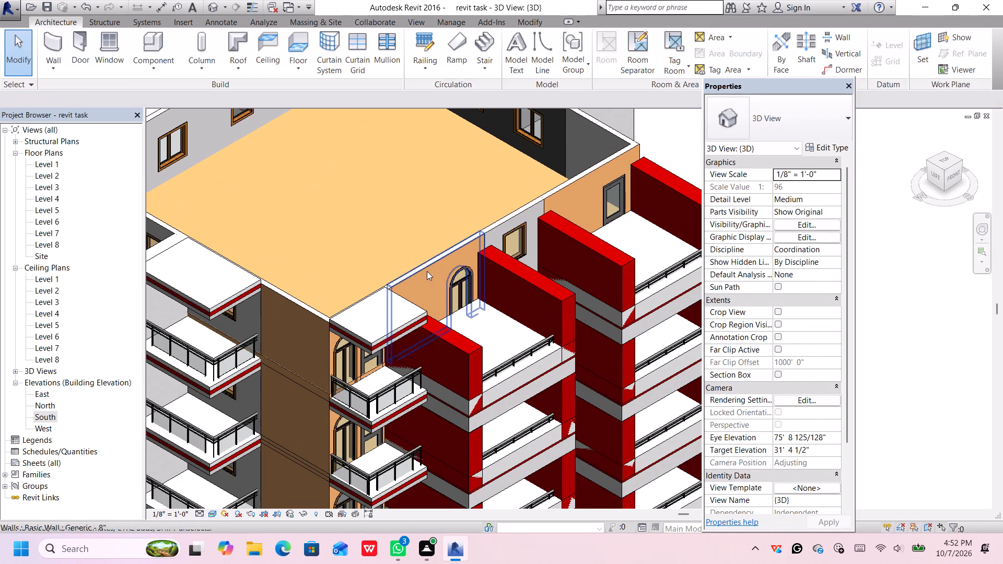
{"action": "left_click", "coordinate": [425, 265]}
{"action": "key", "text": "Delete"}
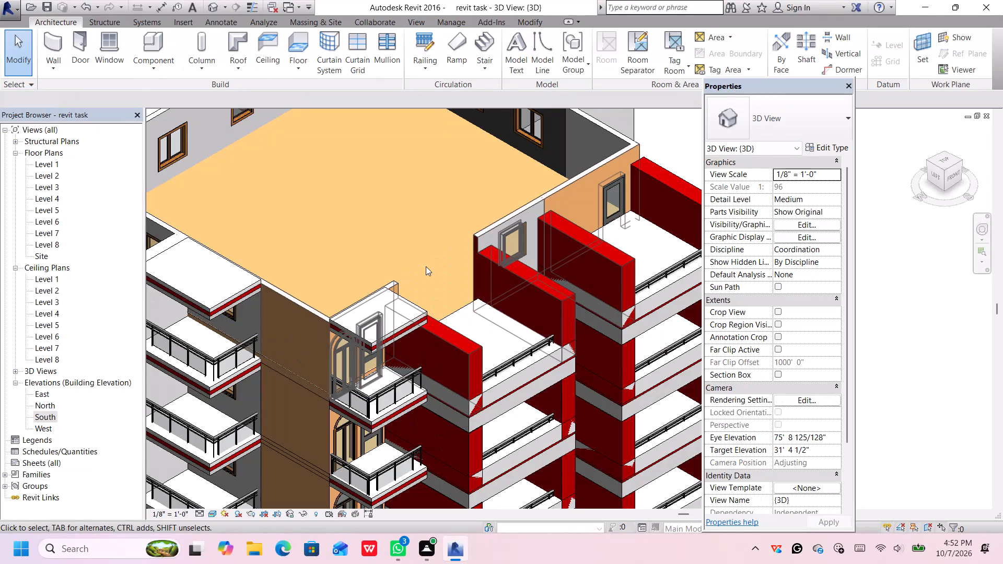
Delete the three stacked canopy floors, general 6" 3, general 6" 2 and general 6", above the top storey's small corner balcony.
{"action": "left_click", "coordinate": [381, 328]}
{"action": "scroll", "coordinate": [383, 334], "scroll_direction": "up", "scroll_amount": 1}
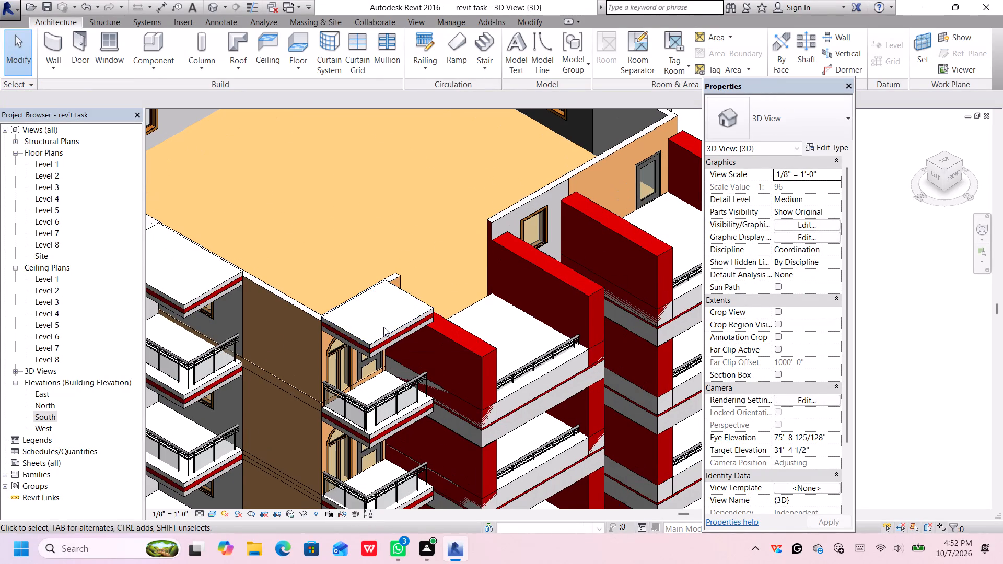
{"action": "left_click", "coordinate": [383, 327]}
{"action": "left_click", "coordinate": [382, 337]}
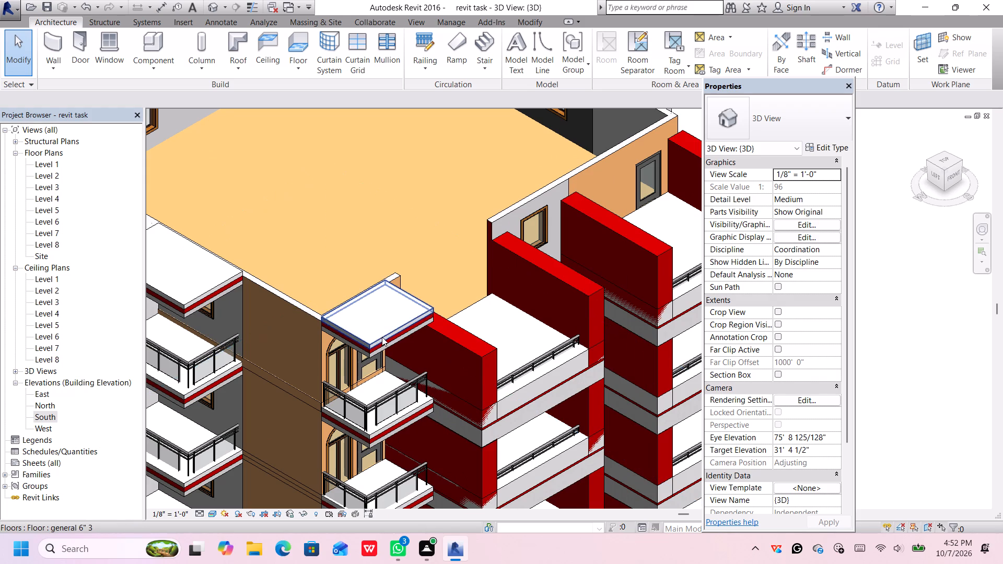
{"action": "key", "text": "Delete"}
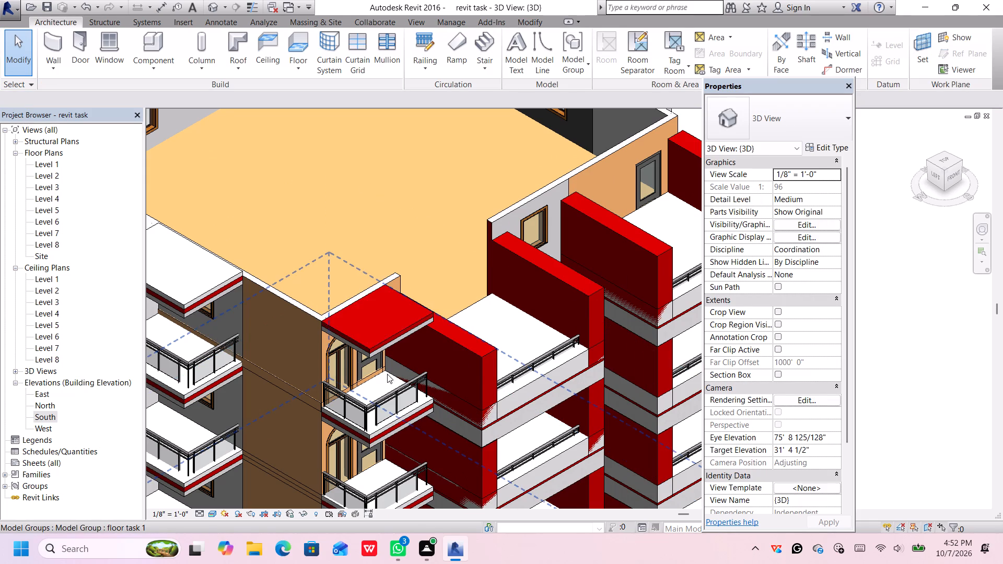
{"action": "scroll", "coordinate": [366, 346], "scroll_direction": "up", "scroll_amount": 3}
{"action": "left_click", "coordinate": [369, 346]}
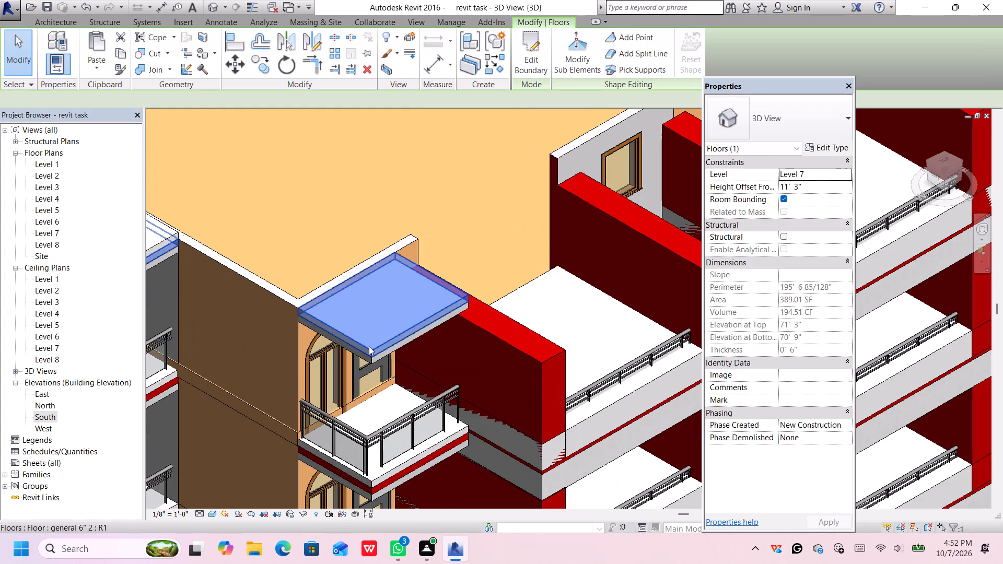
{"action": "key", "text": "Delete"}
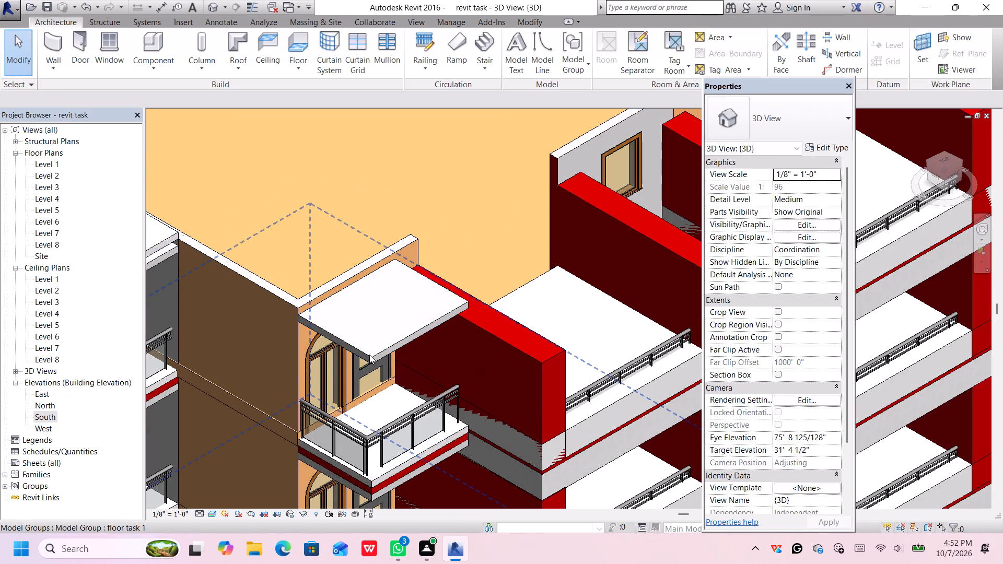
{"action": "left_click", "coordinate": [379, 347]}
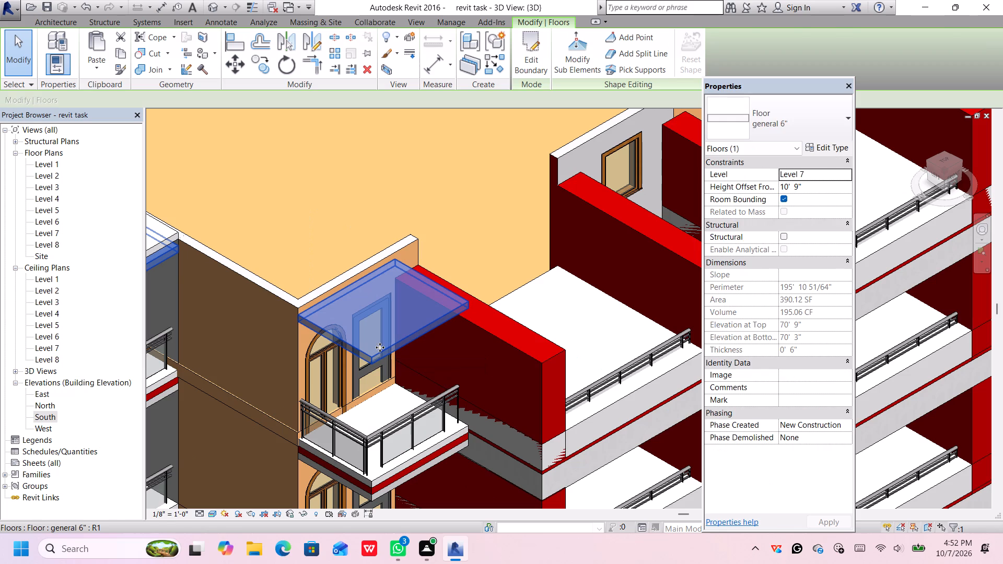
{"action": "key", "text": "Delete"}
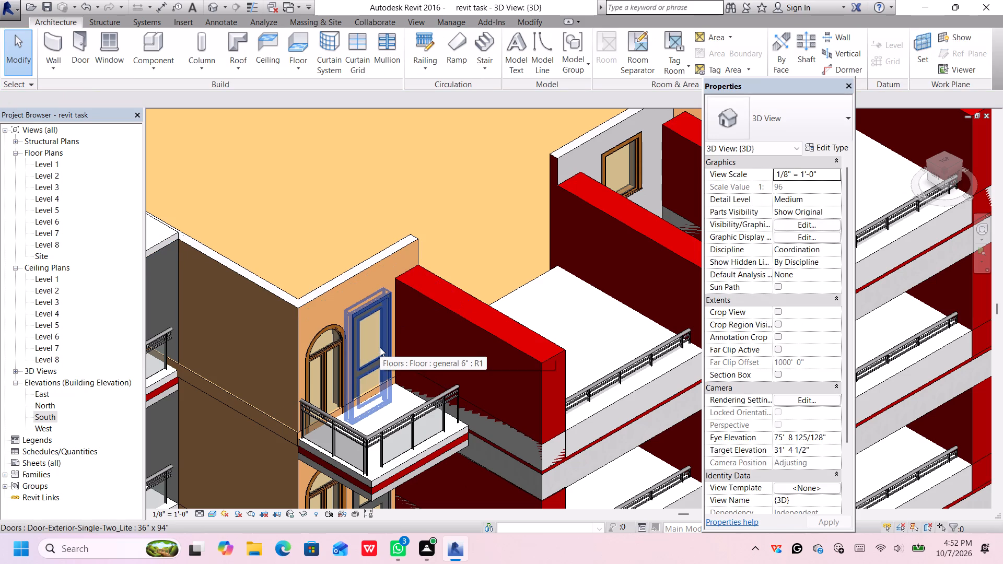
Delete the arched 36" x 72" window beside the door on the top storey's small corner balcony.
{"action": "left_click", "coordinate": [380, 347]}
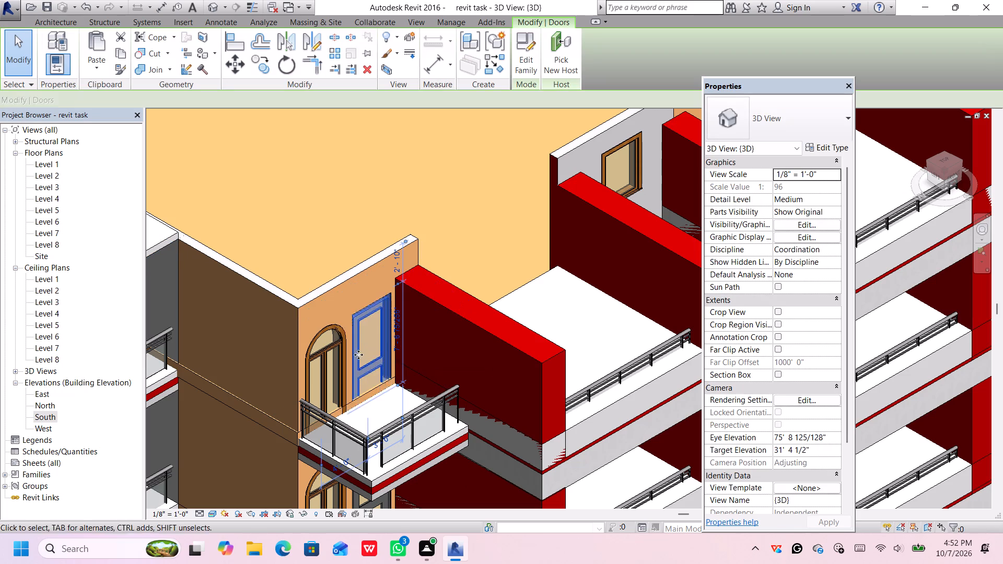
{"action": "left_click", "coordinate": [338, 352]}
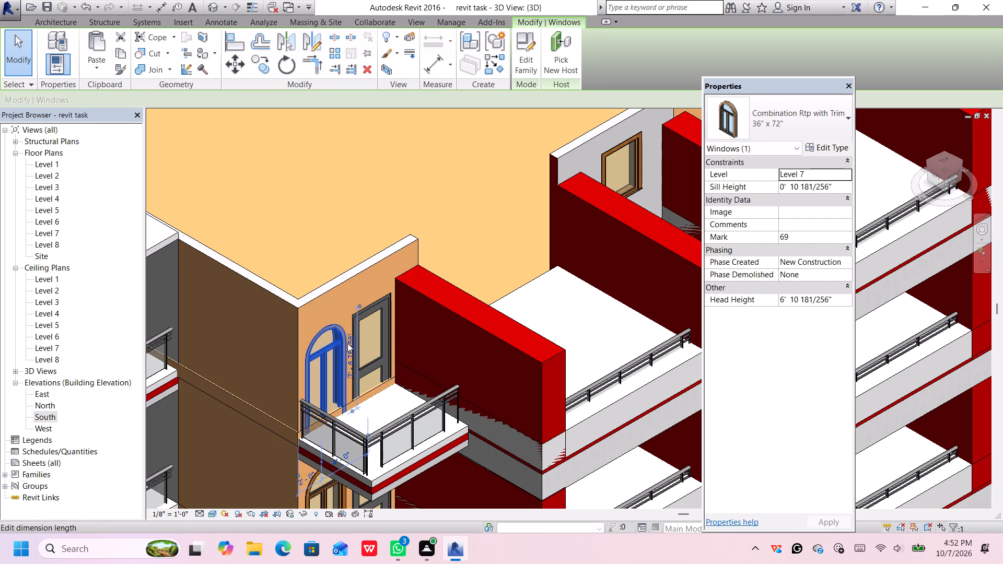
{"action": "key", "text": "Delete"}
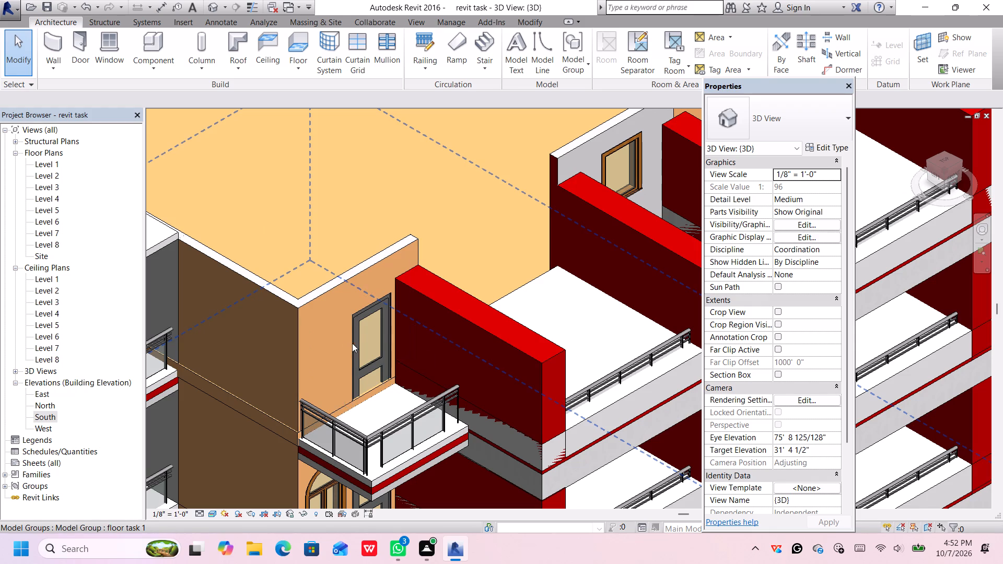
Delete the door on the top storey's small corner balcony and the Generic 8" wall that held it.
{"action": "left_click", "coordinate": [360, 334]}
{"action": "key", "text": "Delete"}
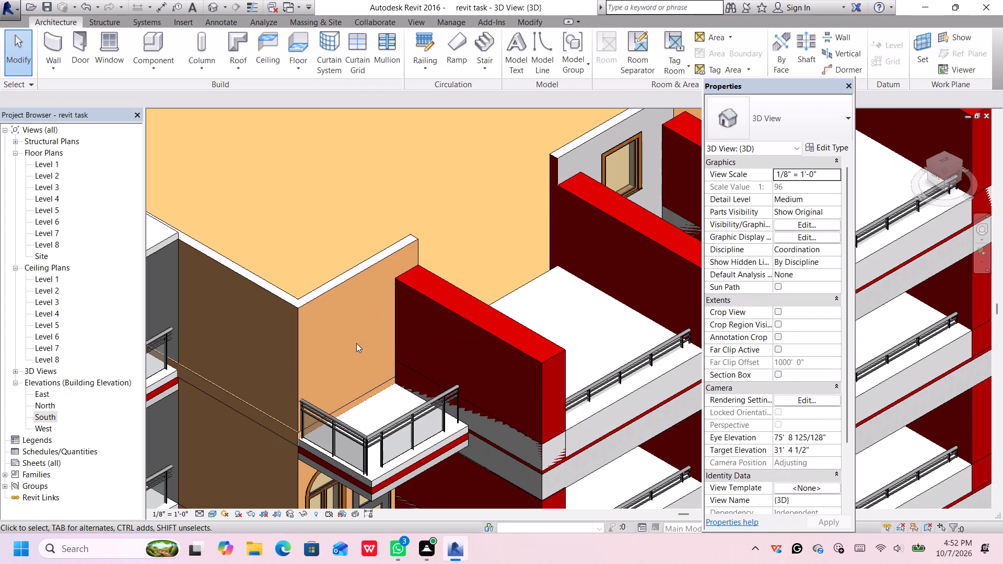
{"action": "left_click", "coordinate": [316, 295]}
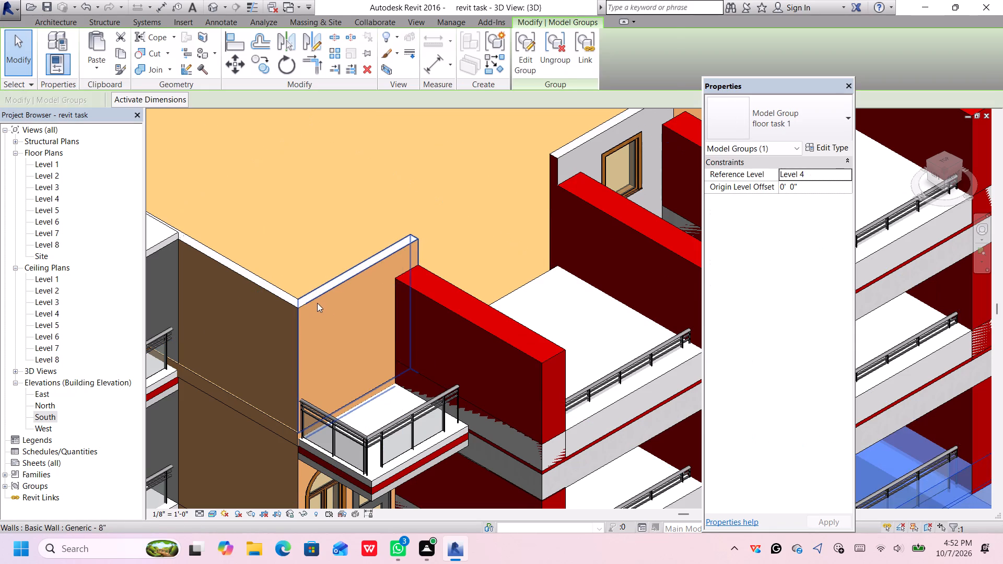
{"action": "left_click", "coordinate": [317, 304]}
{"action": "key", "text": "Delete"}
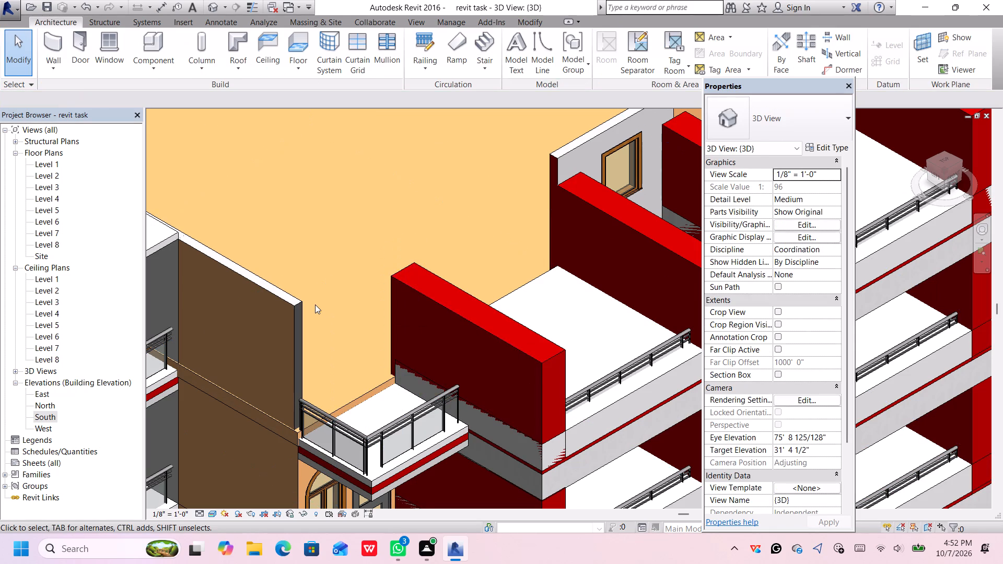
Examine the building from several sides, checking the stripped top storey against the balconies, walls and openings of the storeys below.
{"action": "scroll", "coordinate": [346, 298], "scroll_direction": "down", "scroll_amount": 2}
{"action": "middle_click_drag", "start_coordinate": [363, 310], "coordinate": [350, 264]}
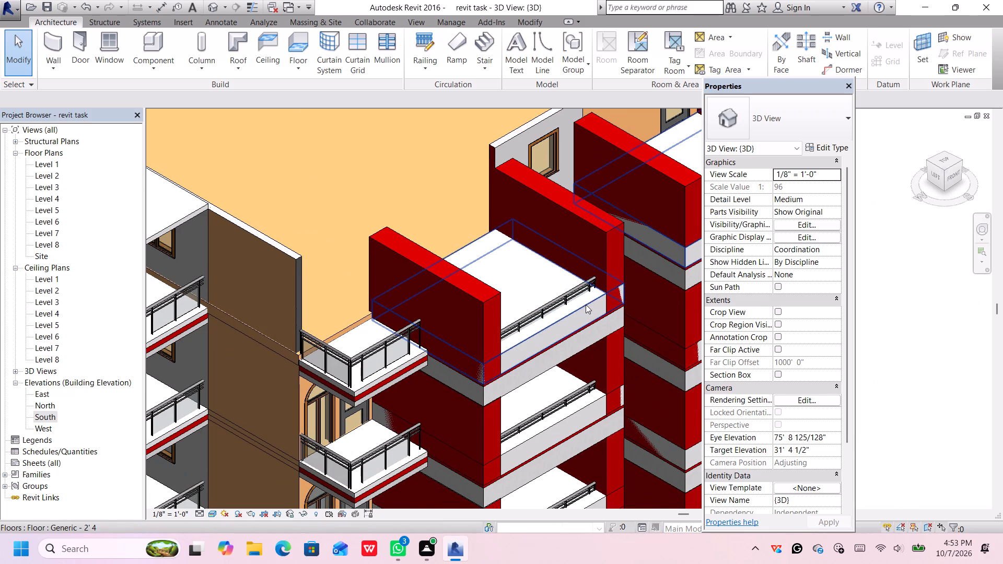
{"action": "middle_click_drag", "start_coordinate": [567, 446], "coordinate": [559, 431]}
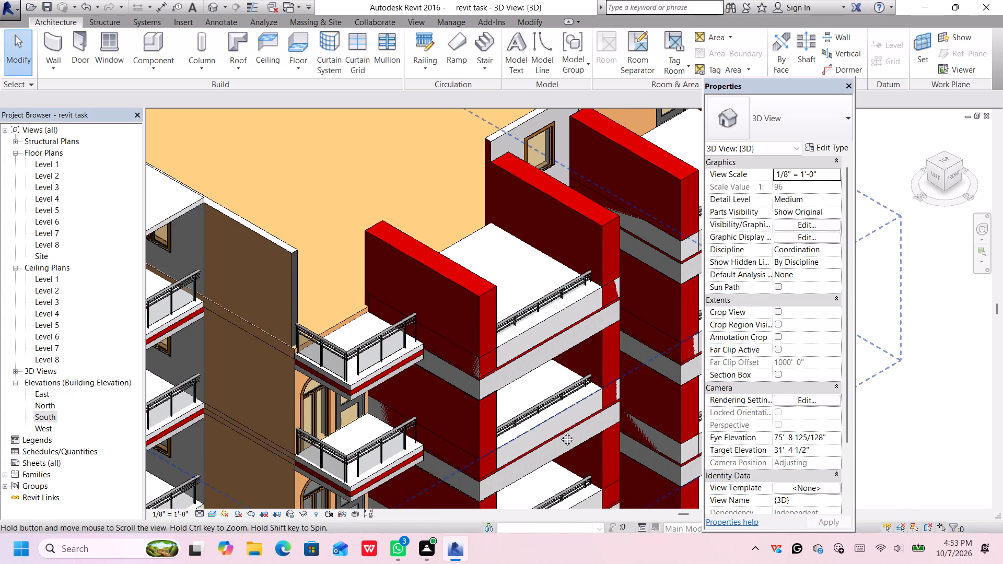
{"action": "middle_click_drag", "start_coordinate": [559, 431], "coordinate": [535, 291]}
{"action": "scroll", "coordinate": [465, 313], "scroll_direction": "up", "scroll_amount": 4}
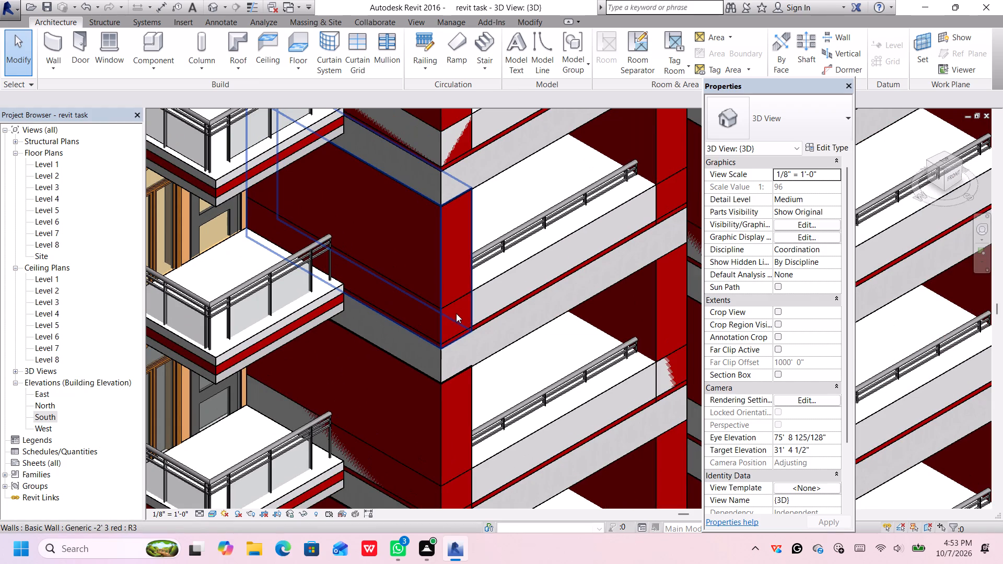
{"action": "scroll", "coordinate": [456, 313], "scroll_direction": "up", "scroll_amount": 2}
{"action": "left_click", "coordinate": [442, 317]}
{"action": "scroll", "coordinate": [530, 282], "scroll_direction": "down", "scroll_amount": 3}
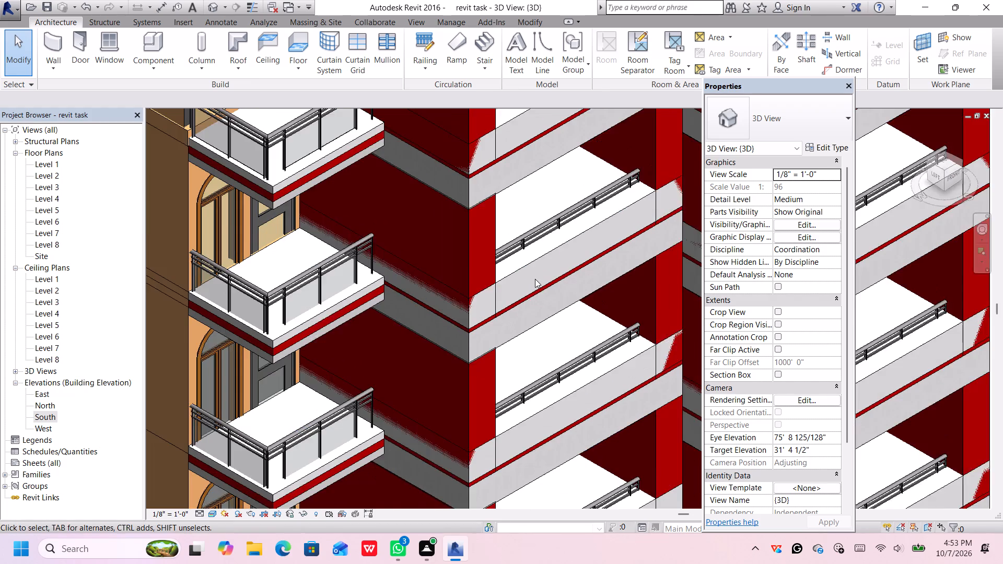
{"action": "scroll", "coordinate": [535, 279], "scroll_direction": "down", "scroll_amount": 1}
{"action": "scroll", "coordinate": [667, 343], "scroll_direction": "down", "scroll_amount": 4}
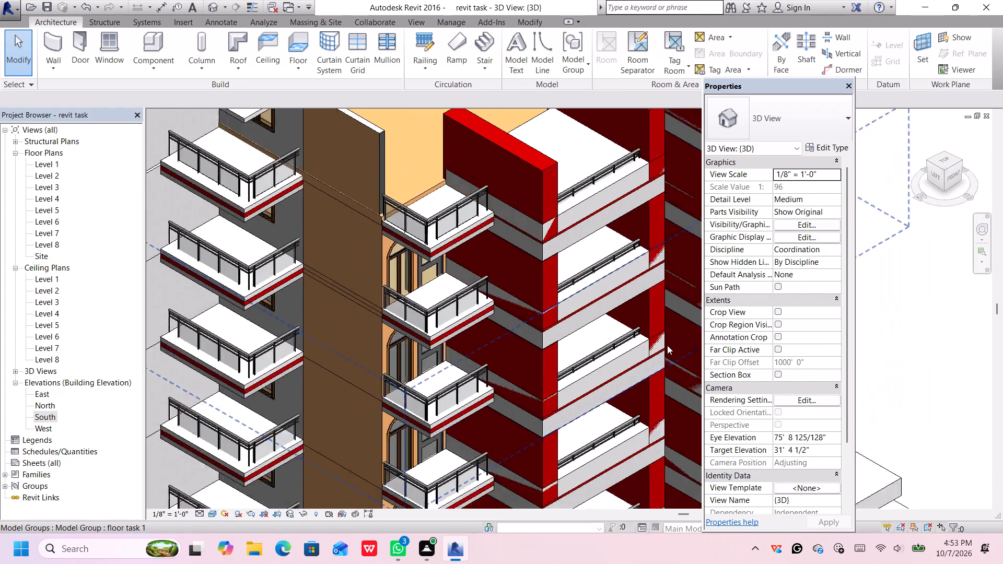
{"action": "scroll", "coordinate": [667, 345], "scroll_direction": "down", "scroll_amount": 2}
{"action": "middle_click_drag", "start_coordinate": [663, 361], "coordinate": [586, 211]}
{"action": "scroll", "coordinate": [654, 387], "scroll_direction": "up", "scroll_amount": 1}
{"action": "middle_click_drag", "start_coordinate": [654, 387], "coordinate": [633, 373]}
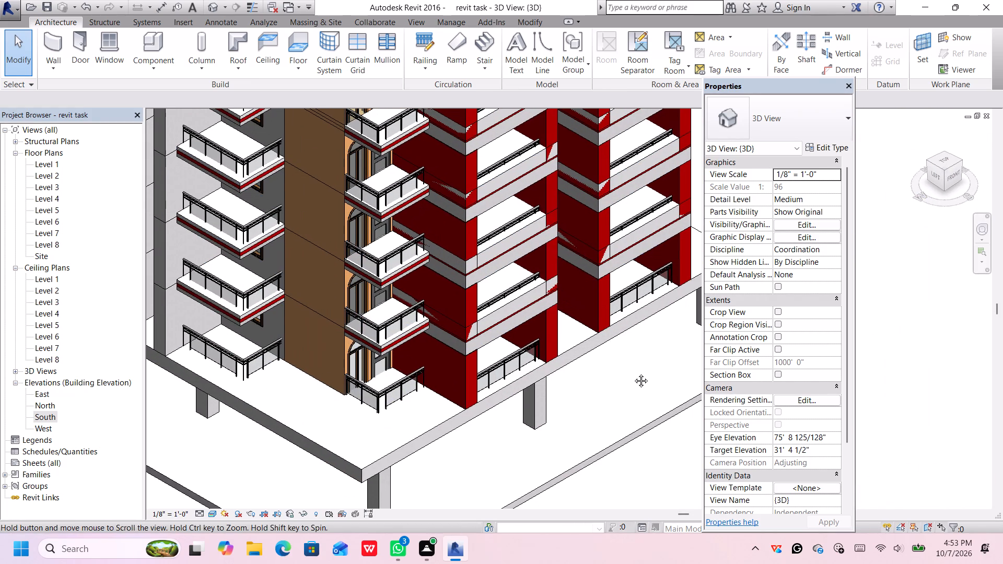
{"action": "middle_click_drag", "start_coordinate": [633, 373], "coordinate": [481, 424]}
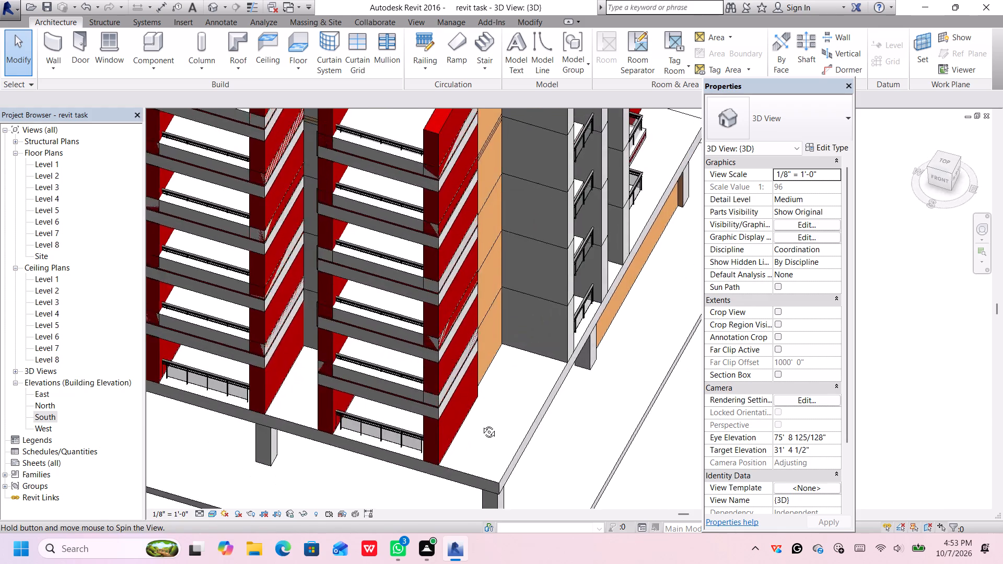
{"action": "middle_click_drag", "start_coordinate": [481, 424], "coordinate": [551, 270]}
{"action": "scroll", "coordinate": [557, 300], "scroll_direction": "down", "scroll_amount": 5}
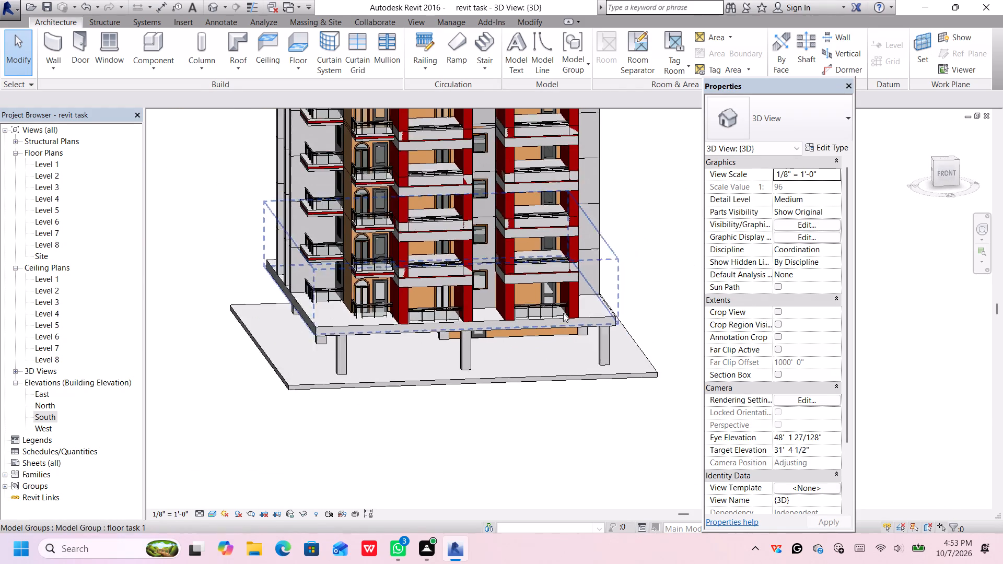
{"action": "scroll", "coordinate": [563, 313], "scroll_direction": "down", "scroll_amount": 1}
{"action": "middle_click_drag", "start_coordinate": [652, 287], "coordinate": [645, 405]}
{"action": "middle_click_drag", "start_coordinate": [644, 403], "coordinate": [640, 404]}
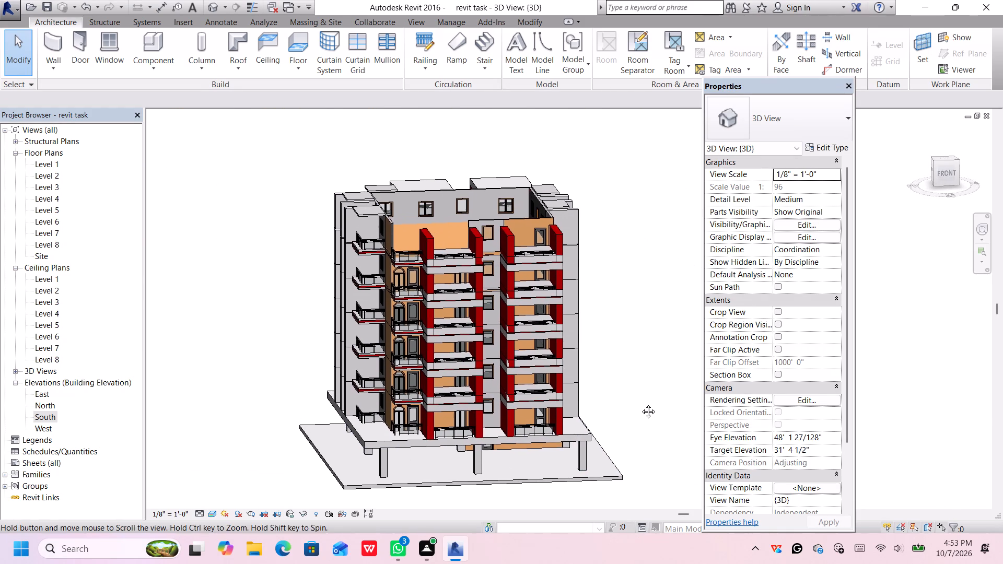
{"action": "middle_click_drag", "start_coordinate": [640, 404], "coordinate": [615, 325]}
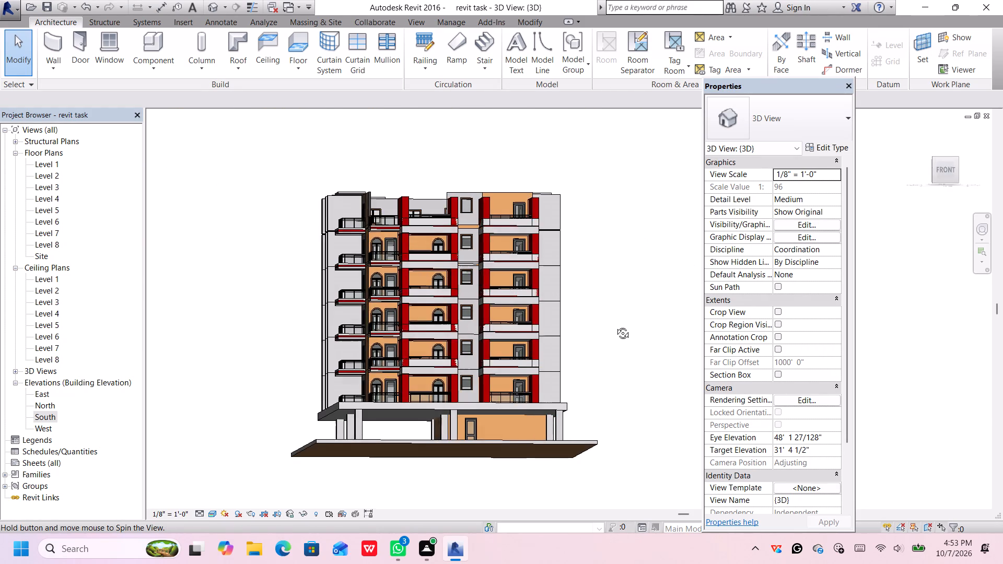
{"action": "middle_click_drag", "start_coordinate": [615, 325], "coordinate": [612, 324]}
{"action": "middle_click_drag", "start_coordinate": [606, 330], "coordinate": [623, 357]}
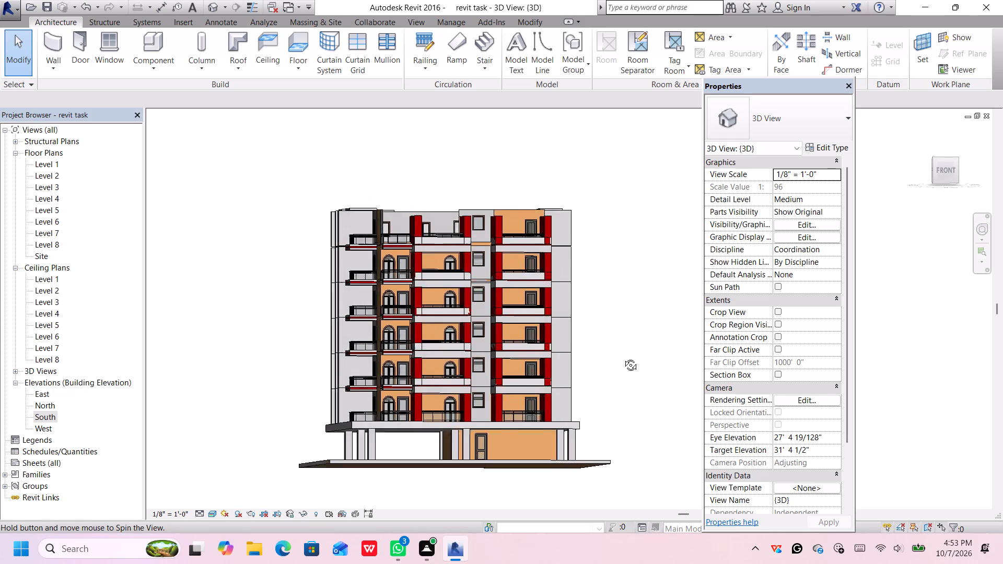
{"action": "middle_click_drag", "start_coordinate": [623, 357], "coordinate": [636, 380]}
{"action": "scroll", "coordinate": [422, 267], "scroll_direction": "up", "scroll_amount": 6}
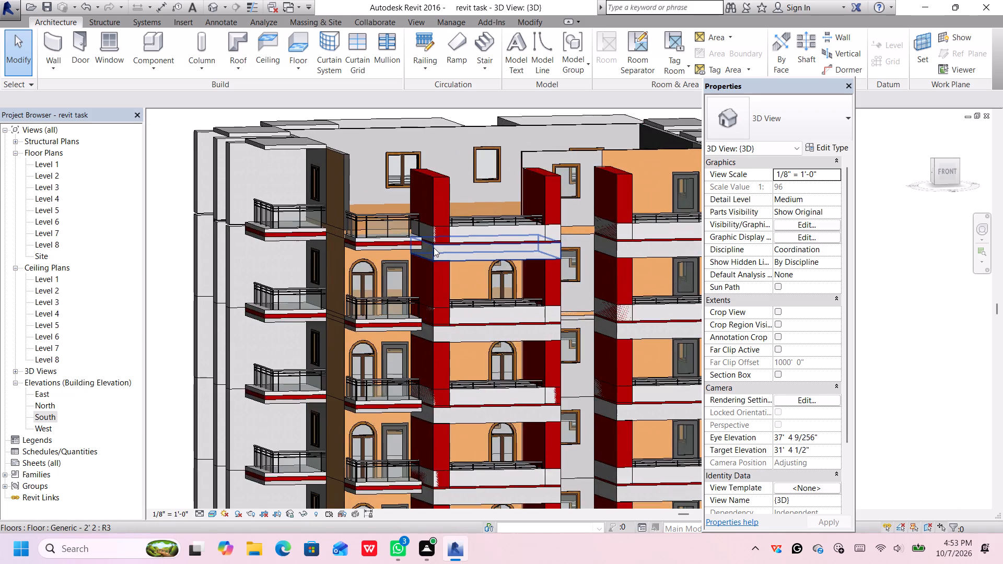
{"action": "scroll", "coordinate": [434, 248], "scroll_direction": "up", "scroll_amount": 6}
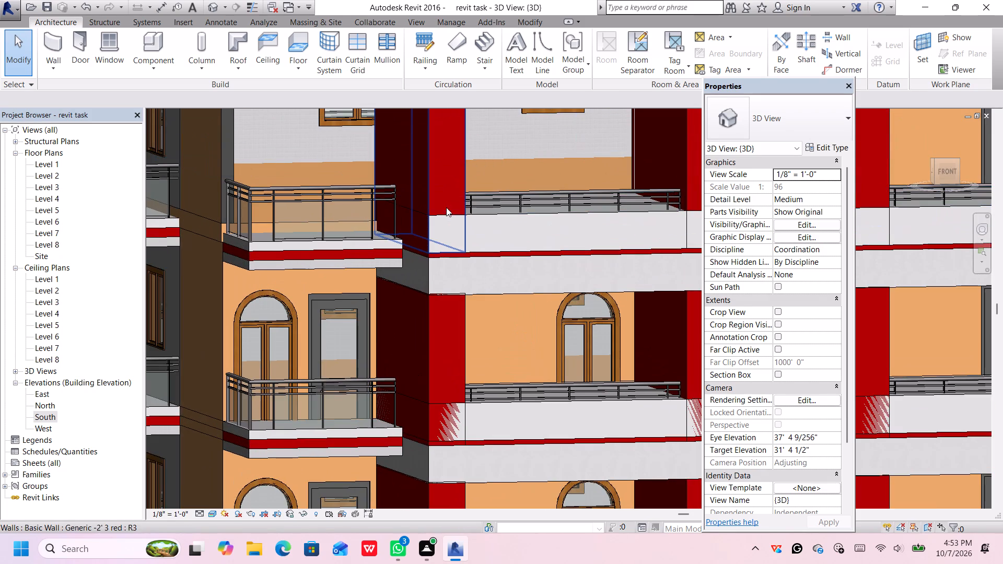
{"action": "middle_click_drag", "start_coordinate": [447, 208], "coordinate": [470, 301]}
{"action": "scroll", "coordinate": [471, 304], "scroll_direction": "down", "scroll_amount": 9}
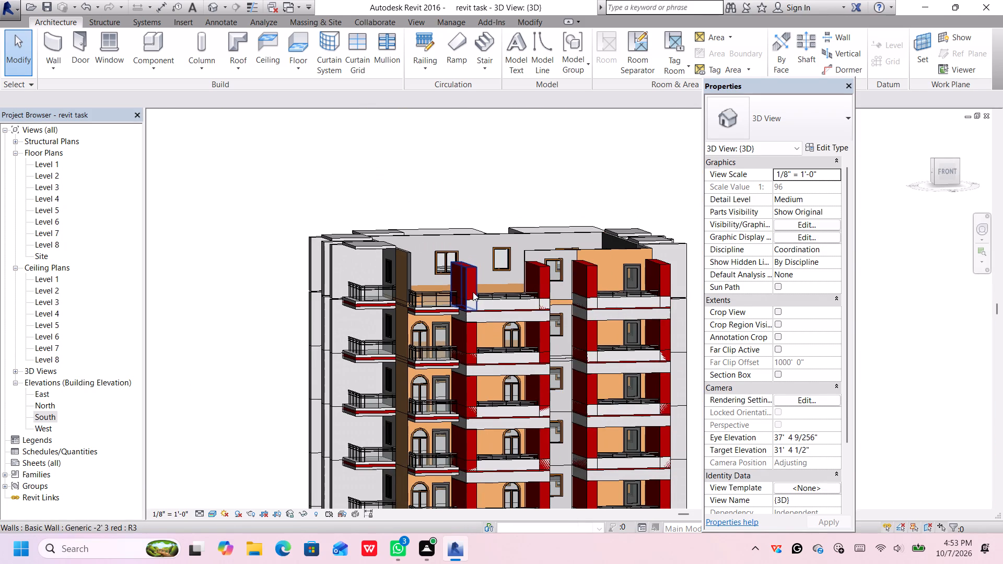
{"action": "middle_click_drag", "start_coordinate": [476, 327], "coordinate": [454, 272]}
{"action": "middle_click_drag", "start_coordinate": [469, 337], "coordinate": [462, 301]}
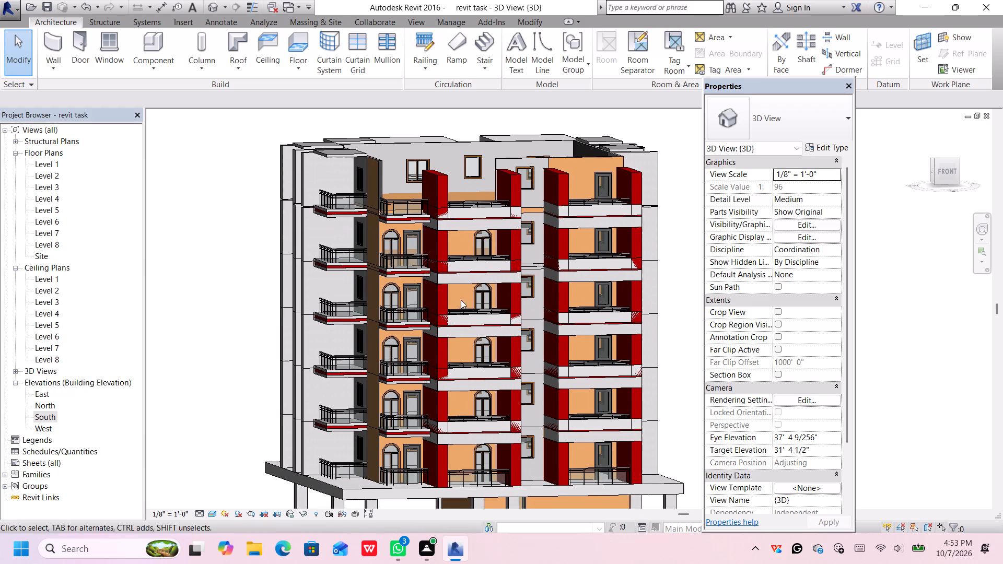
{"action": "scroll", "coordinate": [428, 266], "scroll_direction": "up", "scroll_amount": 5}
{"action": "scroll", "coordinate": [448, 272], "scroll_direction": "down", "scroll_amount": 8}
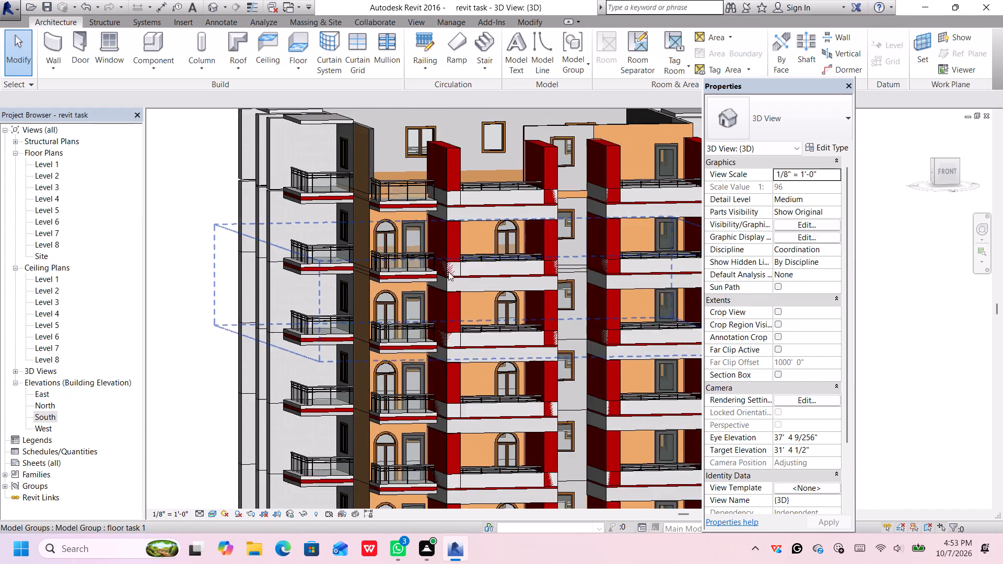
{"action": "scroll", "coordinate": [448, 272], "scroll_direction": "down", "scroll_amount": 3}
{"action": "middle_click_drag", "start_coordinate": [510, 390], "coordinate": [502, 345]}
{"action": "middle_click_drag", "start_coordinate": [491, 379], "coordinate": [491, 378]}
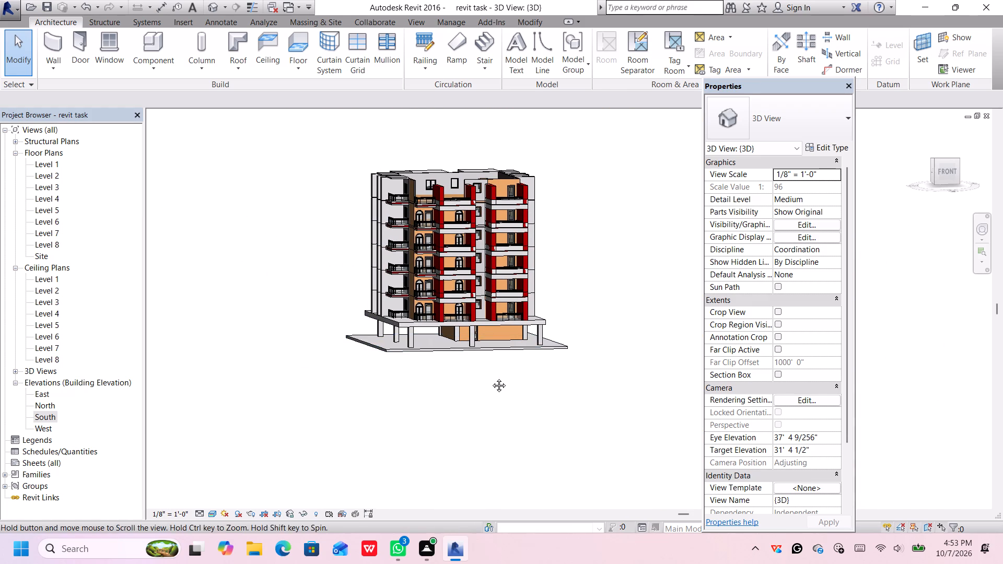
{"action": "middle_click_drag", "start_coordinate": [491, 378], "coordinate": [491, 362]}
{"action": "middle_click_drag", "start_coordinate": [494, 365], "coordinate": [501, 372]}
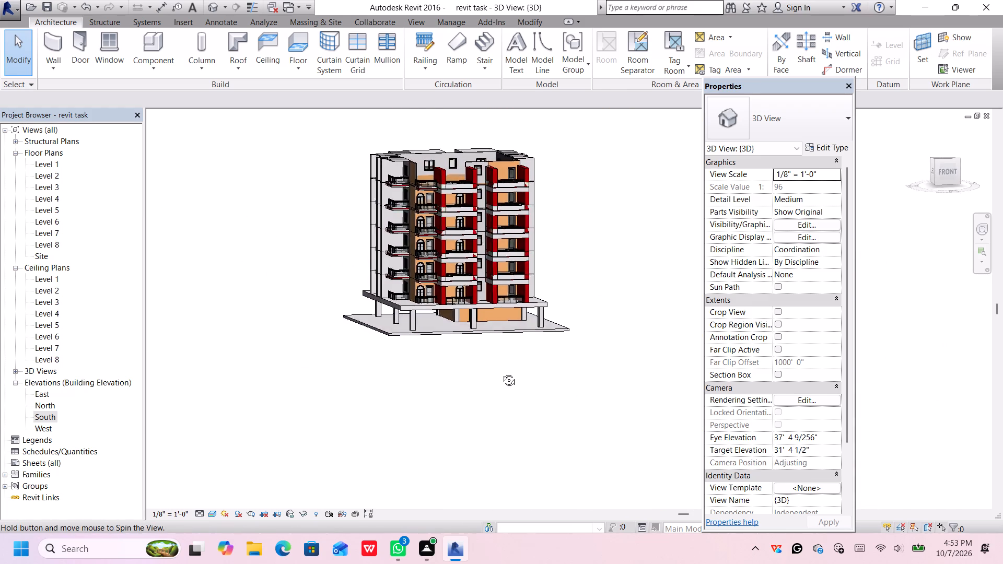
{"action": "middle_click_drag", "start_coordinate": [501, 372], "coordinate": [548, 476]}
Delete the top storey's remaining front Generic 8" walls: the windowed one between the red-walled balconies and the one with the door.
{"action": "scroll", "coordinate": [467, 233], "scroll_direction": "up", "scroll_amount": 6}
{"action": "middle_click_drag", "start_coordinate": [475, 217], "coordinate": [487, 358]}
{"action": "scroll", "coordinate": [488, 352], "scroll_direction": "up", "scroll_amount": 5}
{"action": "left_click", "coordinate": [539, 353]}
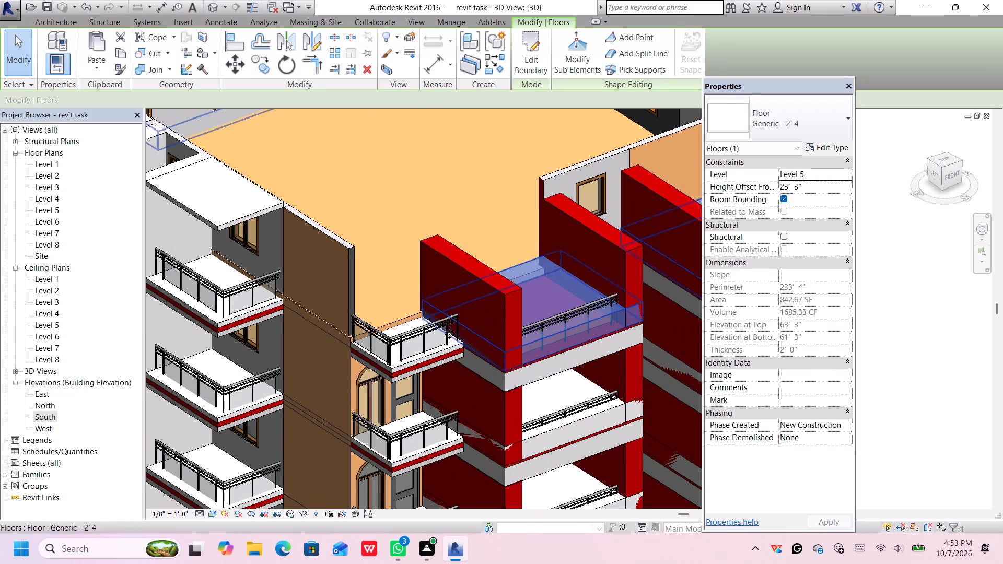
{"action": "scroll", "coordinate": [437, 279], "scroll_direction": "down", "scroll_amount": 3}
{"action": "middle_click_drag", "start_coordinate": [442, 274], "coordinate": [444, 346]}
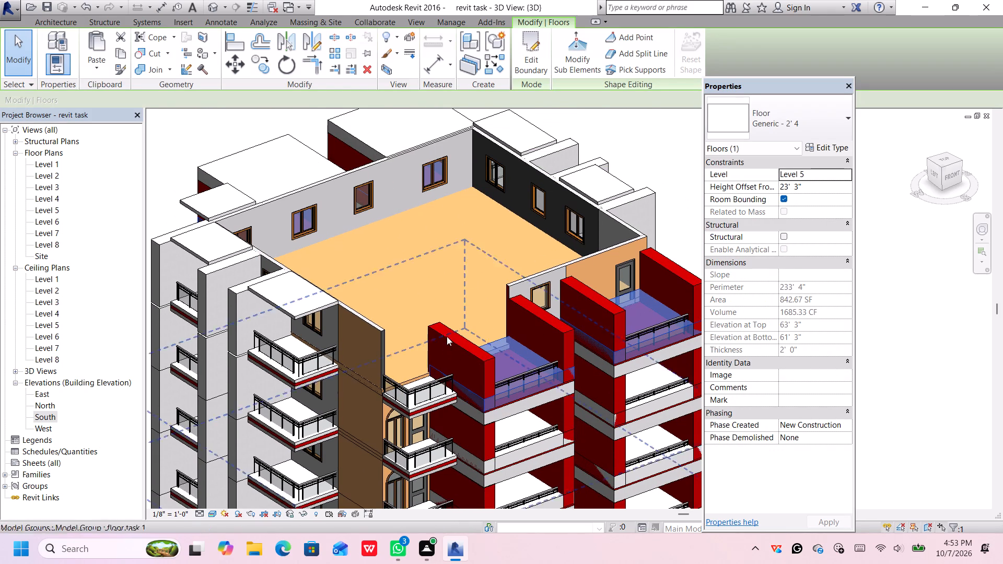
{"action": "left_click", "coordinate": [538, 281]}
{"action": "key", "text": "Delete"}
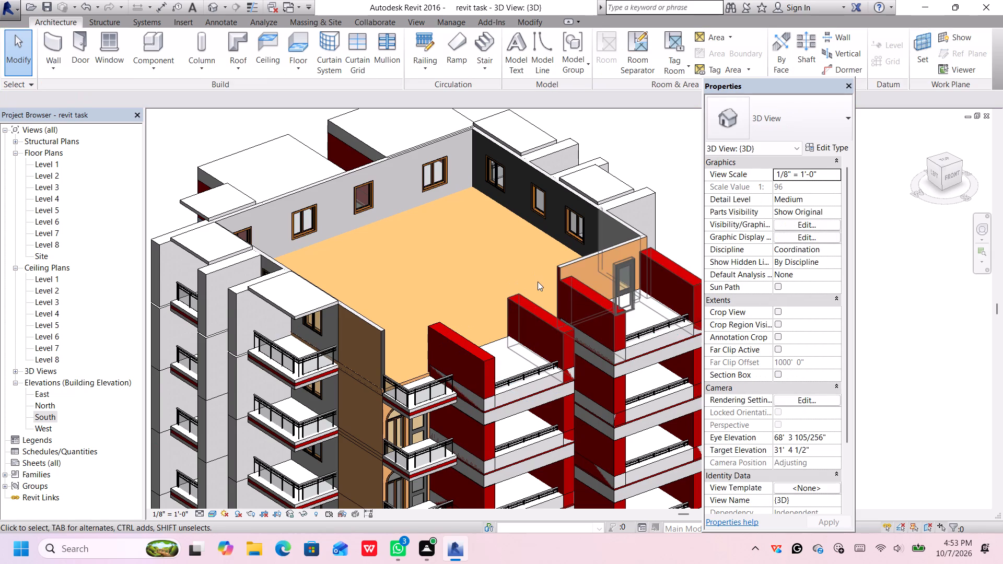
{"action": "left_click", "coordinate": [568, 266]}
{"action": "key", "text": "Delete"}
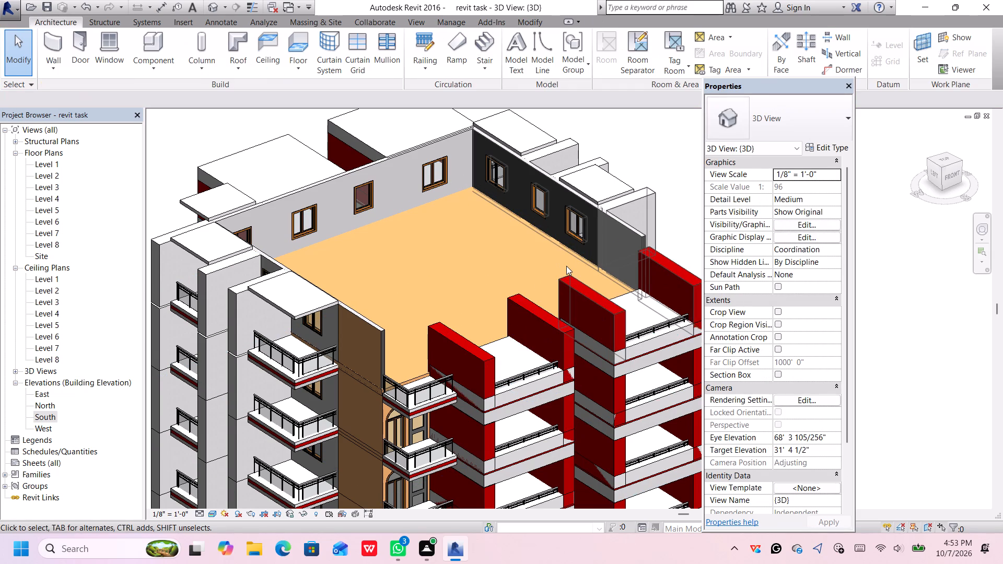
Delete the general 6" 3 canopy floor over the top storey's side balconies.
{"action": "left_click", "coordinate": [625, 230]}
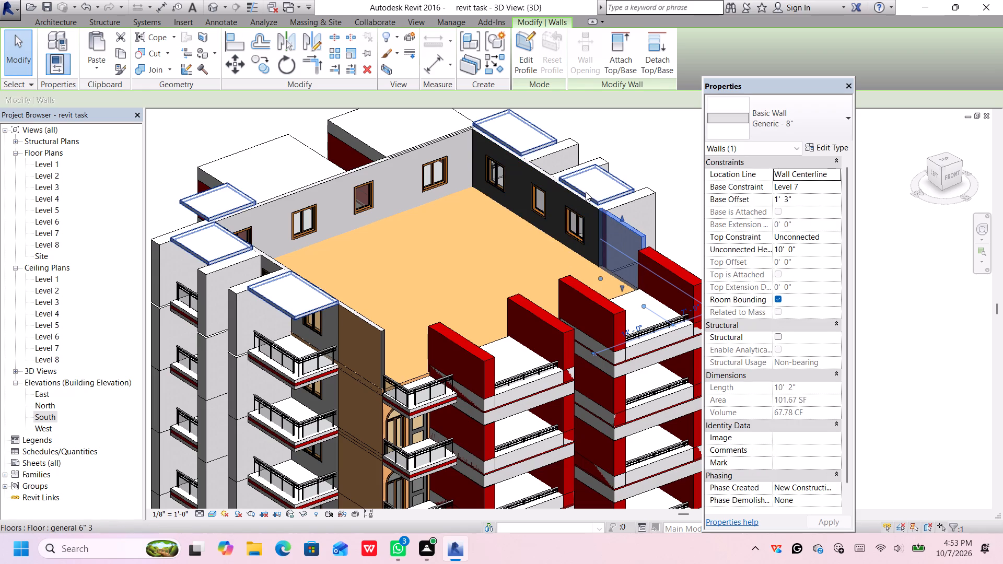
{"action": "left_click", "coordinate": [586, 191]}
{"action": "key", "text": "Delete"}
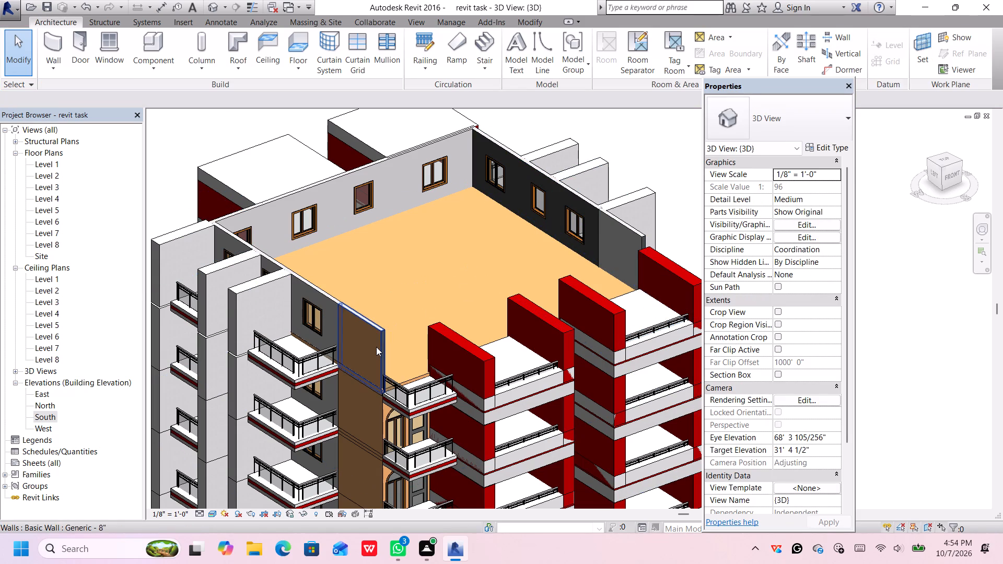
Delete the top storey's two three-window Generic 8" walls, one behind the left-side balconies and the long one along the back.
{"action": "left_click", "coordinate": [322, 318]}
{"action": "key", "text": "Delete"}
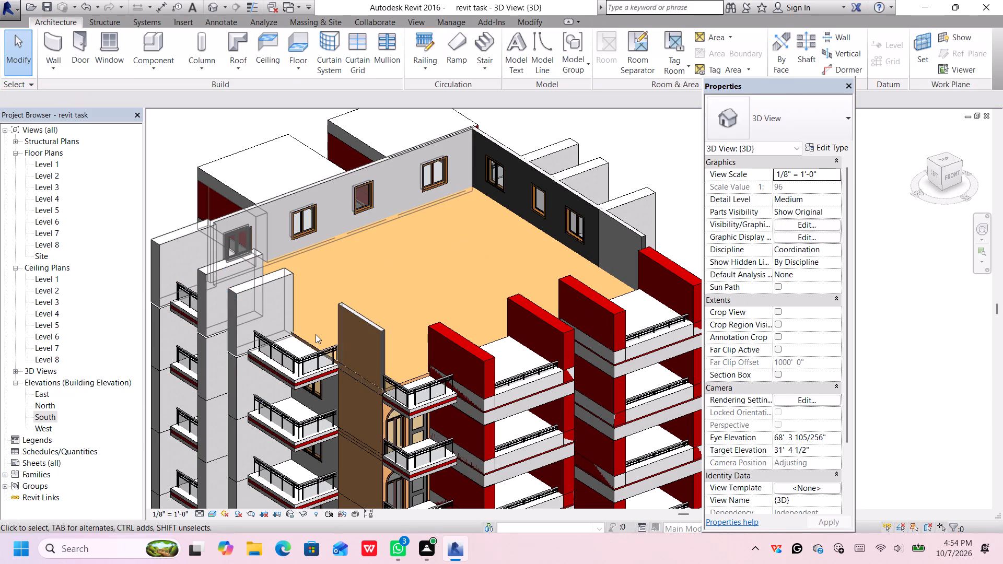
{"action": "middle_click_drag", "start_coordinate": [312, 335], "coordinate": [350, 404]}
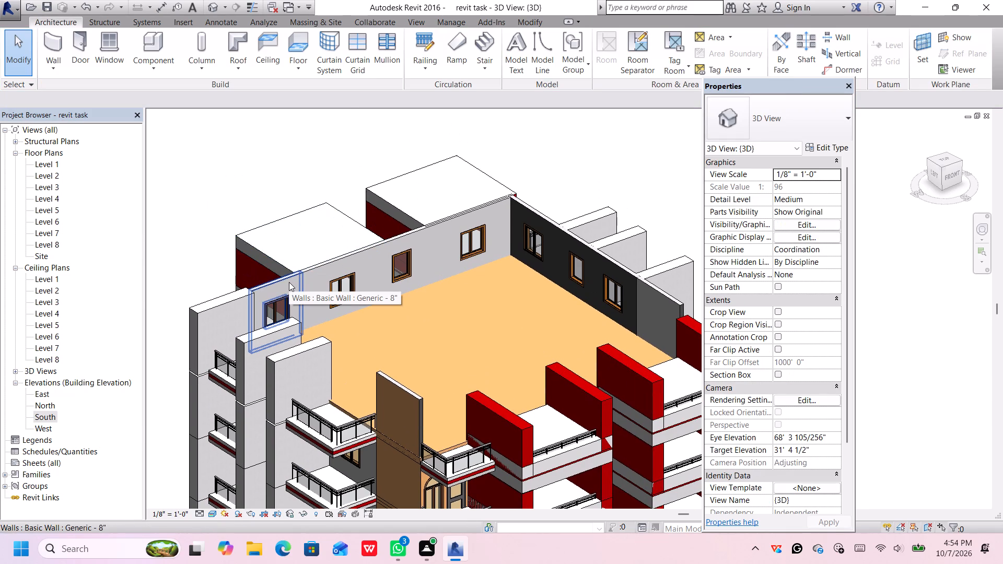
{"action": "left_click", "coordinate": [320, 273]}
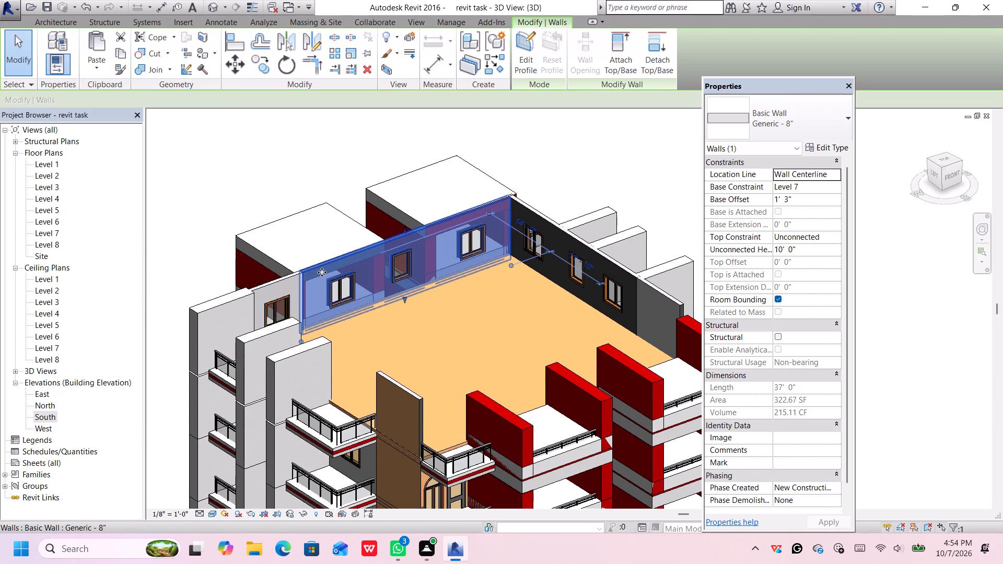
{"action": "key", "text": "Delete"}
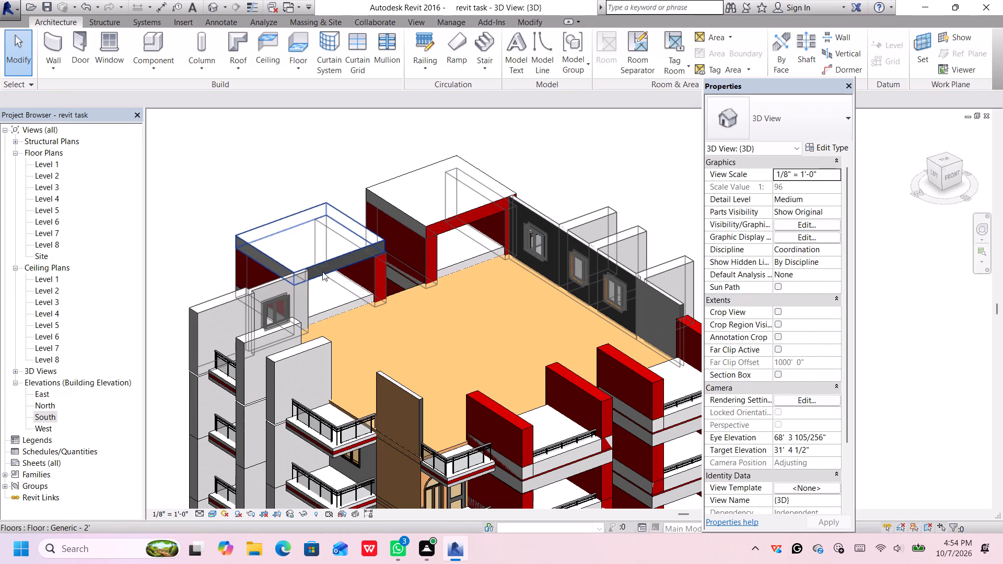
Delete the Generic 2' and Generic 2' 2 roof slabs over the top storey's two rear red-walled balconies.
{"action": "left_click", "coordinate": [329, 264]}
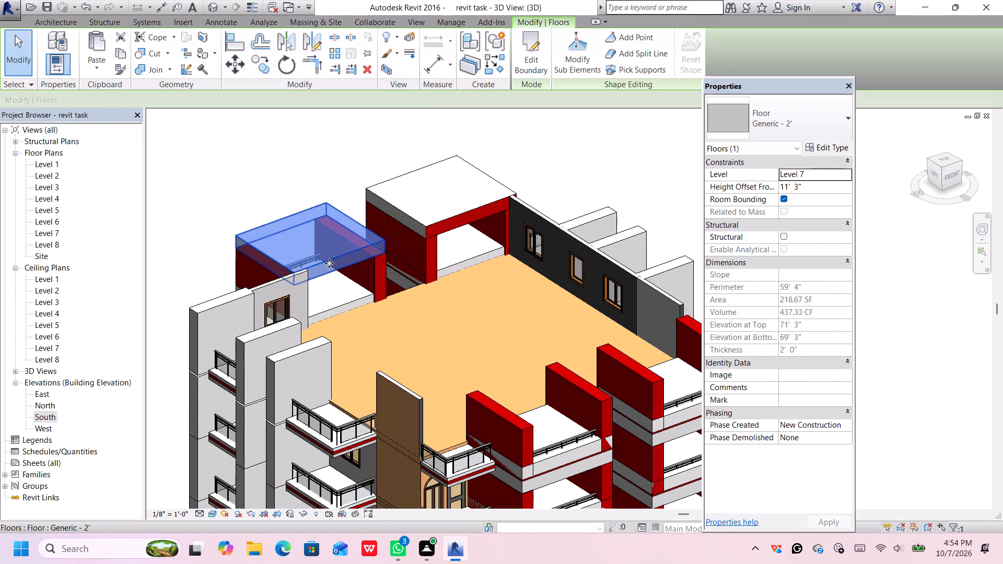
{"action": "key", "text": "Delete"}
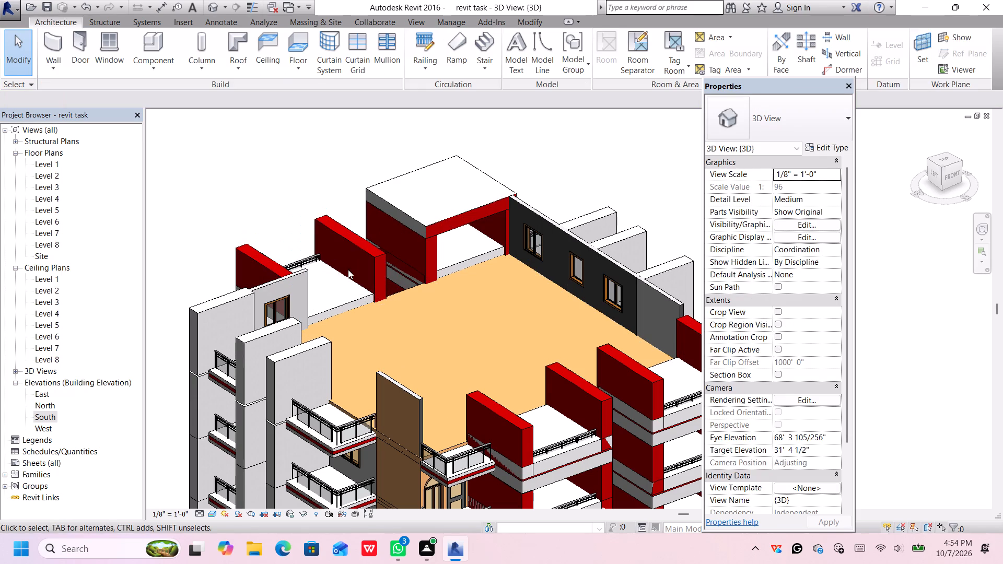
{"action": "left_click", "coordinate": [447, 218]}
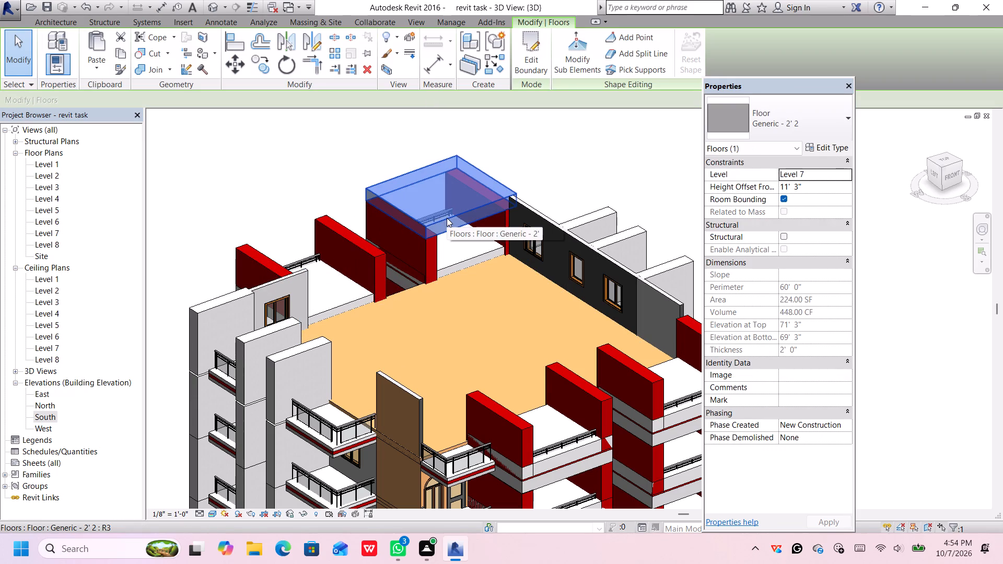
{"action": "key", "text": "Delete"}
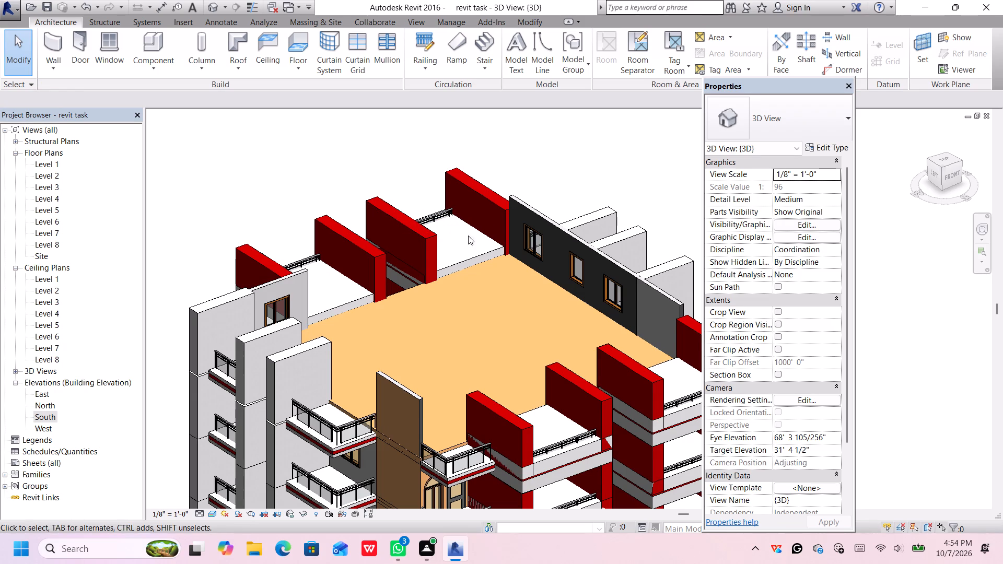
Raise the base of the top storey's front Generic -2' 3 red wall nearest the brown wall to a 3' 3" base offset.
{"action": "scroll", "coordinate": [520, 361], "scroll_direction": "down", "scroll_amount": 1}
{"action": "middle_click_drag", "start_coordinate": [541, 419], "coordinate": [496, 240]}
{"action": "scroll", "coordinate": [532, 383], "scroll_direction": "up", "scroll_amount": 2}
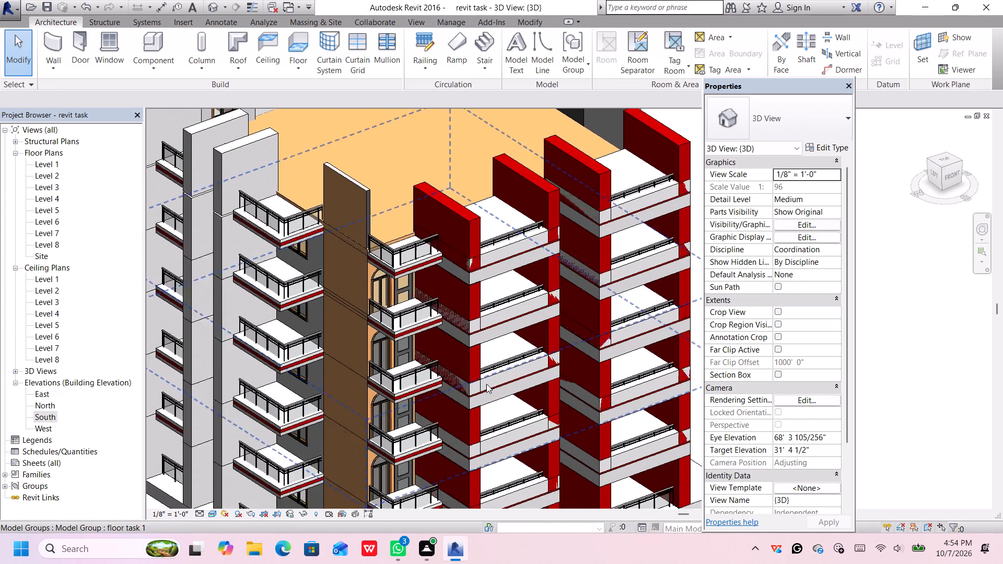
{"action": "scroll", "coordinate": [486, 384], "scroll_direction": "up", "scroll_amount": 7}
{"action": "scroll", "coordinate": [470, 386], "scroll_direction": "down", "scroll_amount": 2}
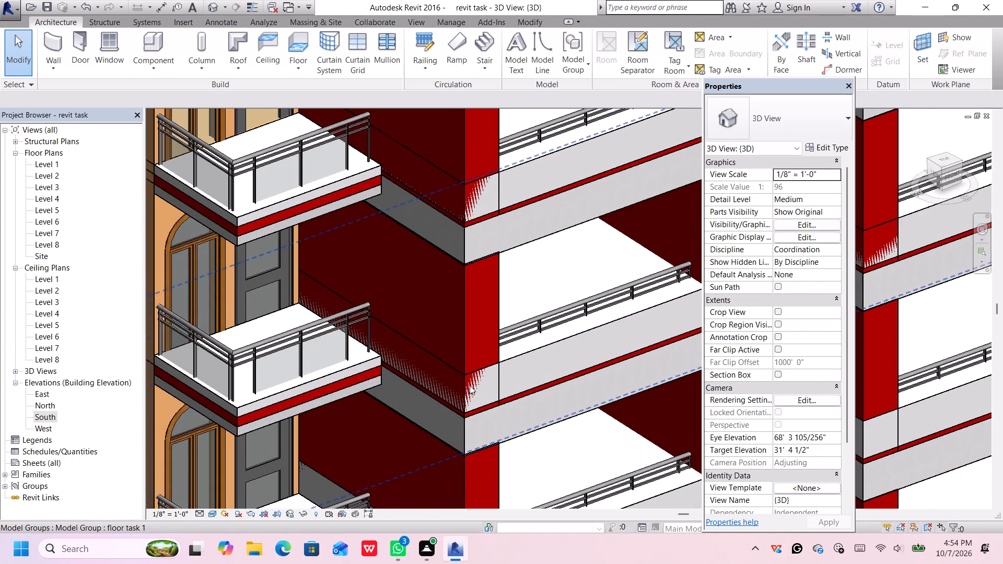
{"action": "scroll", "coordinate": [470, 385], "scroll_direction": "down", "scroll_amount": 2}
{"action": "middle_click_drag", "start_coordinate": [469, 398], "coordinate": [487, 493]}
{"action": "scroll", "coordinate": [470, 413], "scroll_direction": "down", "scroll_amount": 1}
{"action": "scroll", "coordinate": [468, 311], "scroll_direction": "up", "scroll_amount": 1}
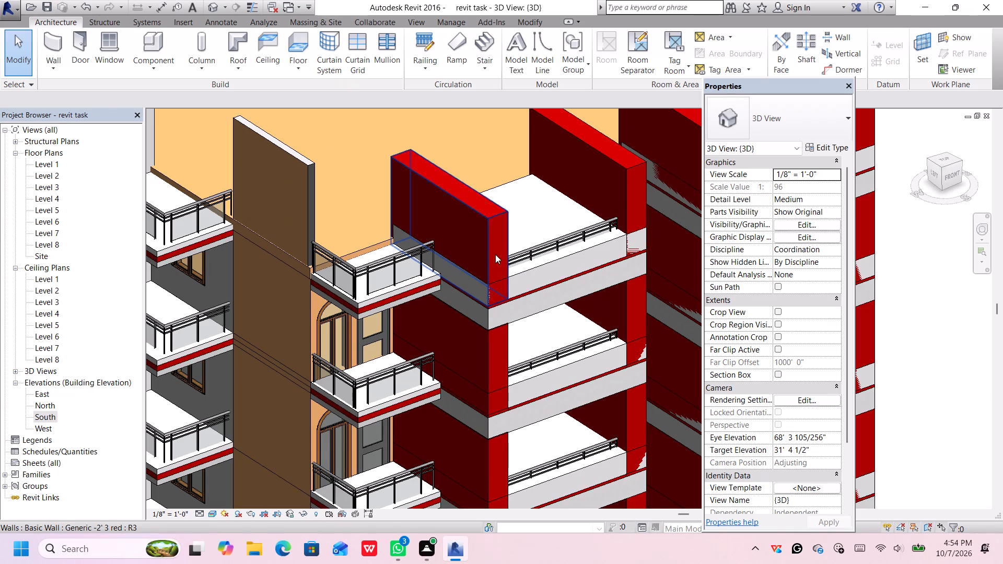
{"action": "left_click", "coordinate": [489, 262]}
{"action": "scroll", "coordinate": [490, 290], "scroll_direction": "up", "scroll_amount": 2}
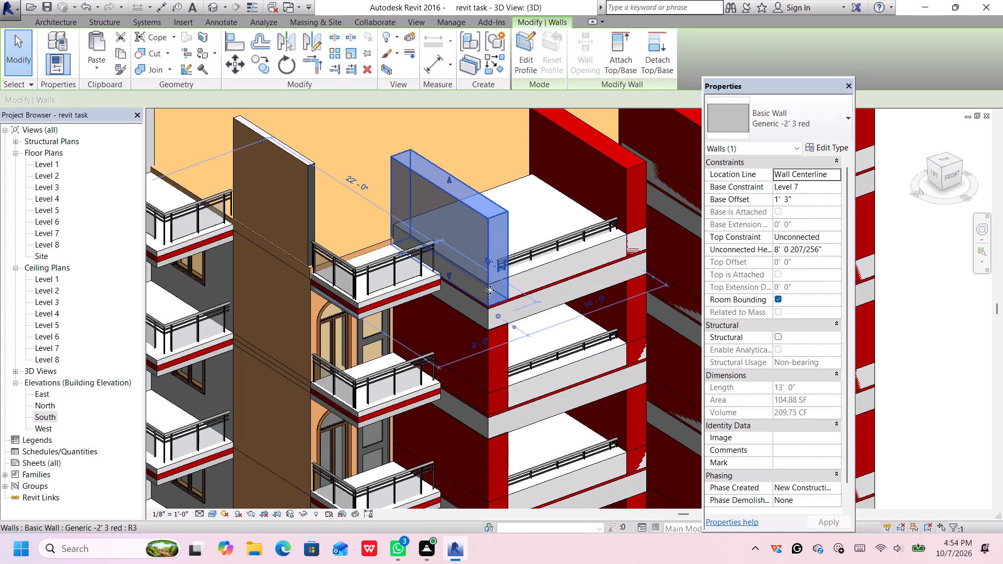
{"action": "scroll", "coordinate": [490, 290], "scroll_direction": "up", "scroll_amount": 2}
{"action": "left_click_drag", "start_coordinate": [417, 262], "coordinate": [418, 250]}
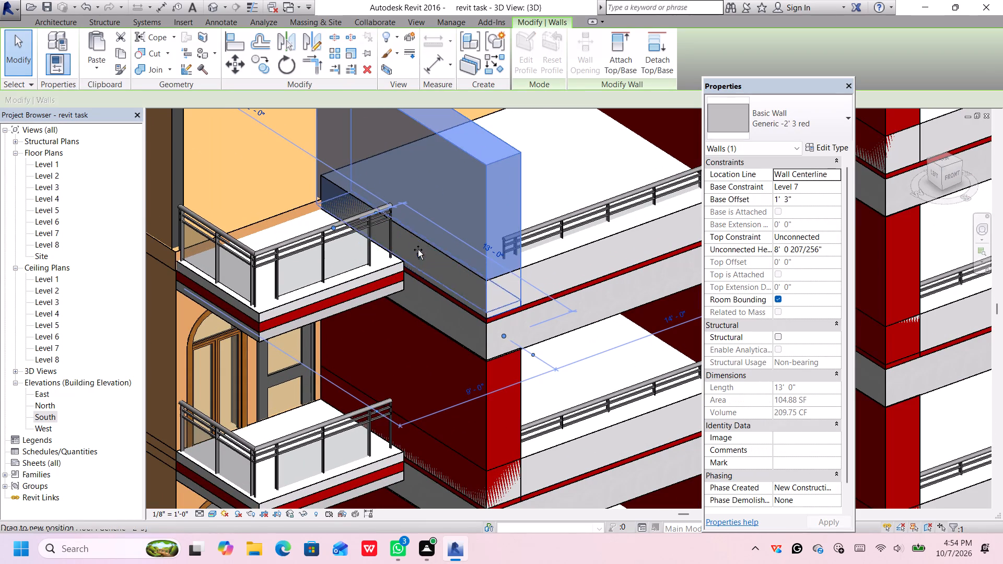
{"action": "left_click_drag", "start_coordinate": [418, 250], "coordinate": [427, 224]}
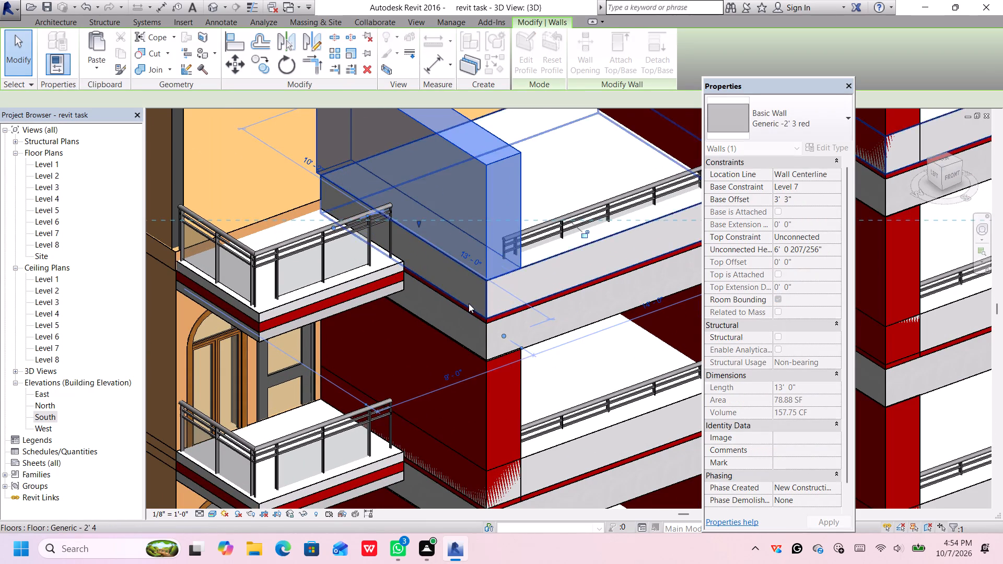
Raise the base of the same front balcony's other Generic -2' 3 red wall to a base offset of about 3' 3".
{"action": "scroll", "coordinate": [475, 306], "scroll_direction": "down", "scroll_amount": 5}
{"action": "middle_click_drag", "start_coordinate": [510, 316], "coordinate": [471, 334]}
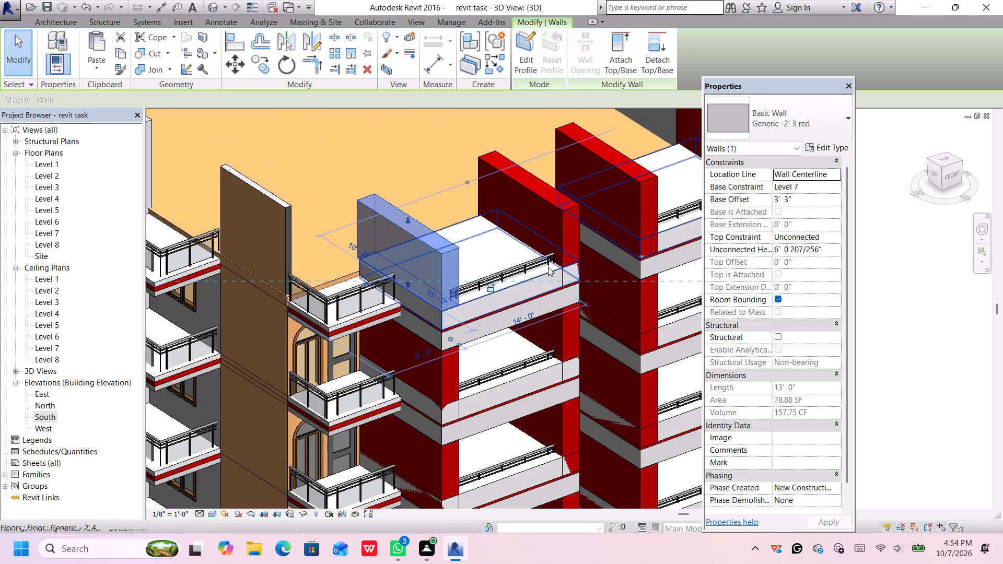
{"action": "scroll", "coordinate": [548, 268], "scroll_direction": "down", "scroll_amount": 8}
{"action": "scroll", "coordinate": [553, 287], "scroll_direction": "up", "scroll_amount": 2}
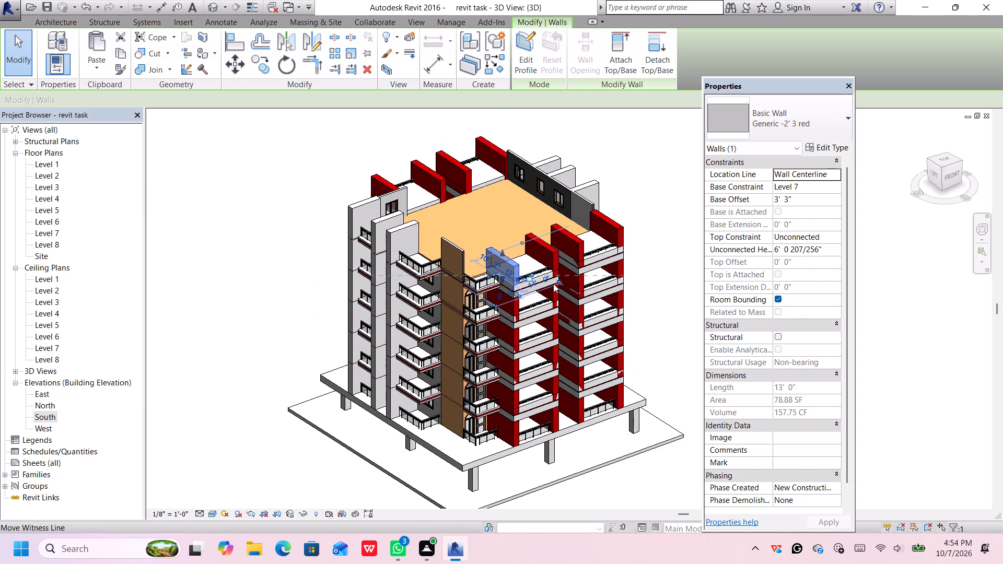
{"action": "scroll", "coordinate": [553, 284], "scroll_direction": "up", "scroll_amount": 7}
{"action": "left_click", "coordinate": [555, 261]}
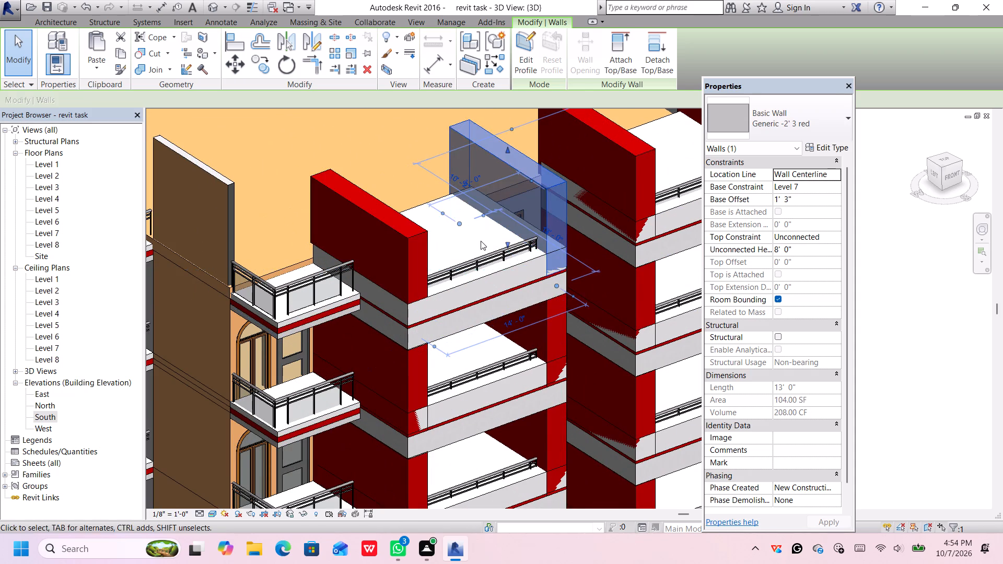
{"action": "scroll", "coordinate": [481, 241], "scroll_direction": "up", "scroll_amount": 5}
{"action": "left_click_drag", "start_coordinate": [530, 243], "coordinate": [529, 210]}
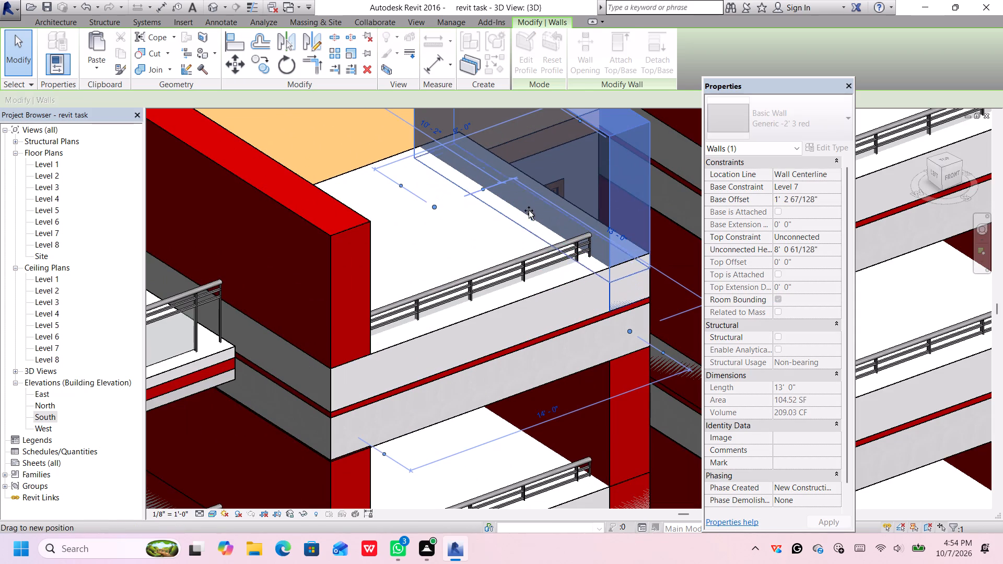
{"action": "left_click_drag", "start_coordinate": [529, 210], "coordinate": [529, 198]}
{"action": "scroll", "coordinate": [604, 289], "scroll_direction": "down", "scroll_amount": 5}
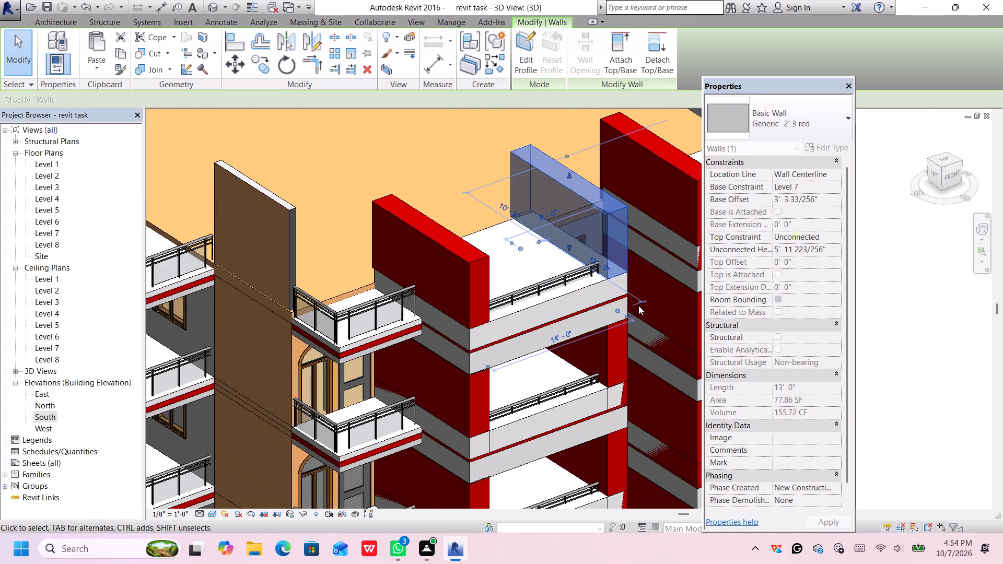
Delete the top storey's dark Generic 8" wall with three windows on the far side of the roof slab.
{"action": "middle_click_drag", "start_coordinate": [635, 305], "coordinate": [390, 360]}
{"action": "middle_click", "coordinate": [390, 360]}
{"action": "scroll", "coordinate": [426, 311], "scroll_direction": "down", "scroll_amount": 3}
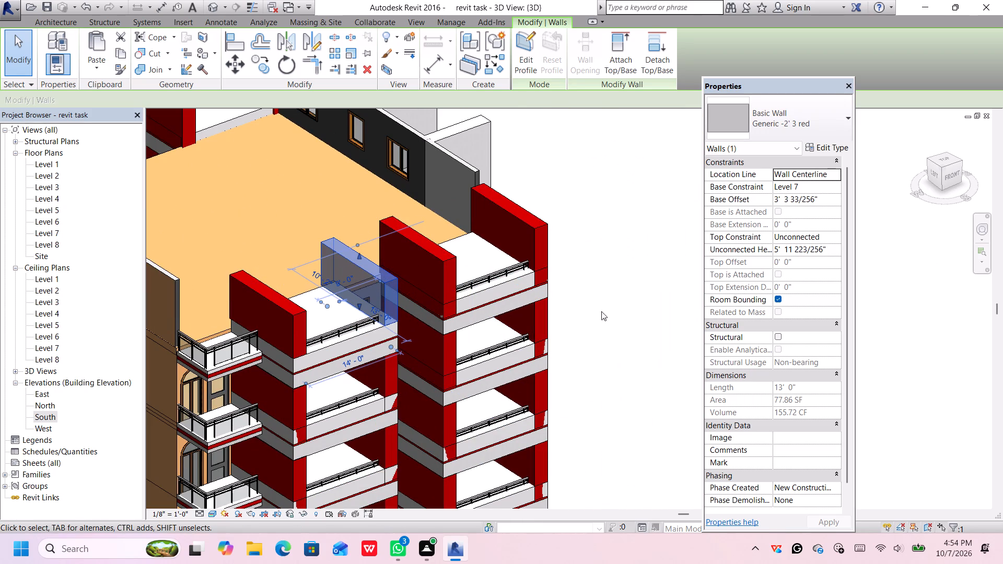
{"action": "left_click", "coordinate": [267, 299]}
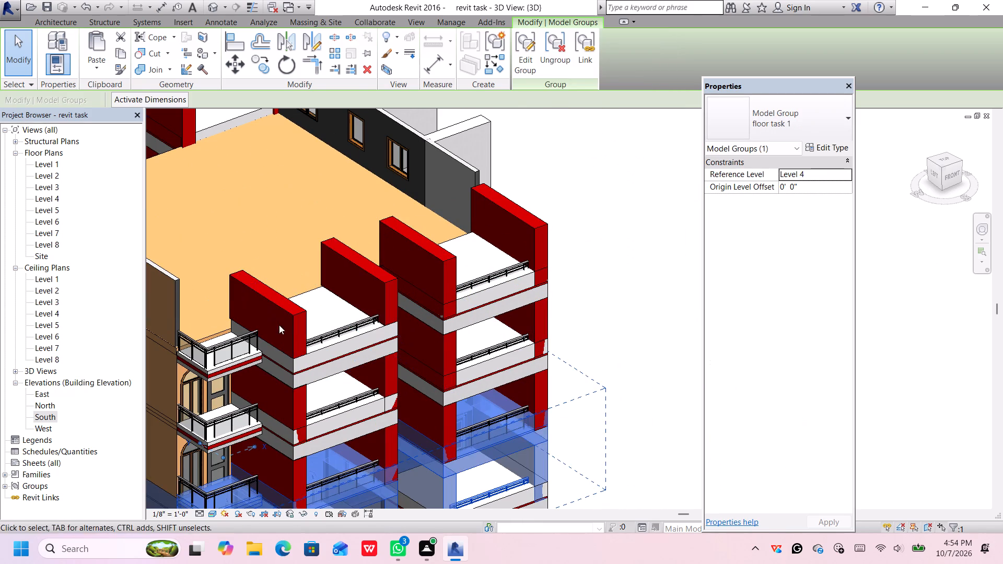
{"action": "scroll", "coordinate": [286, 324], "scroll_direction": "down", "scroll_amount": 6}
{"action": "left_click", "coordinate": [517, 337]}
{"action": "middle_click_drag", "start_coordinate": [453, 355], "coordinate": [560, 355]}
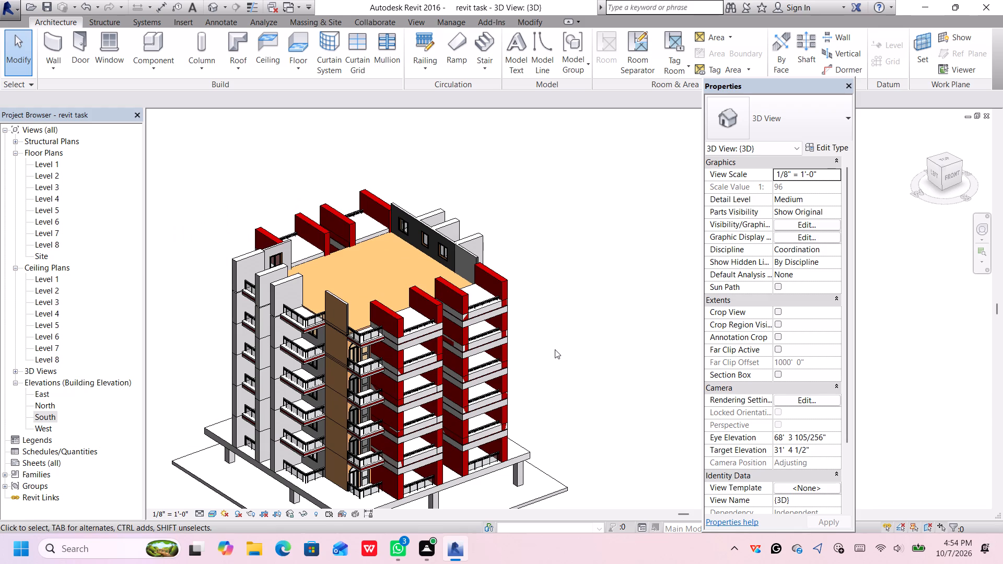
{"action": "left_click", "coordinate": [412, 223]}
{"action": "key", "text": "Delete"}
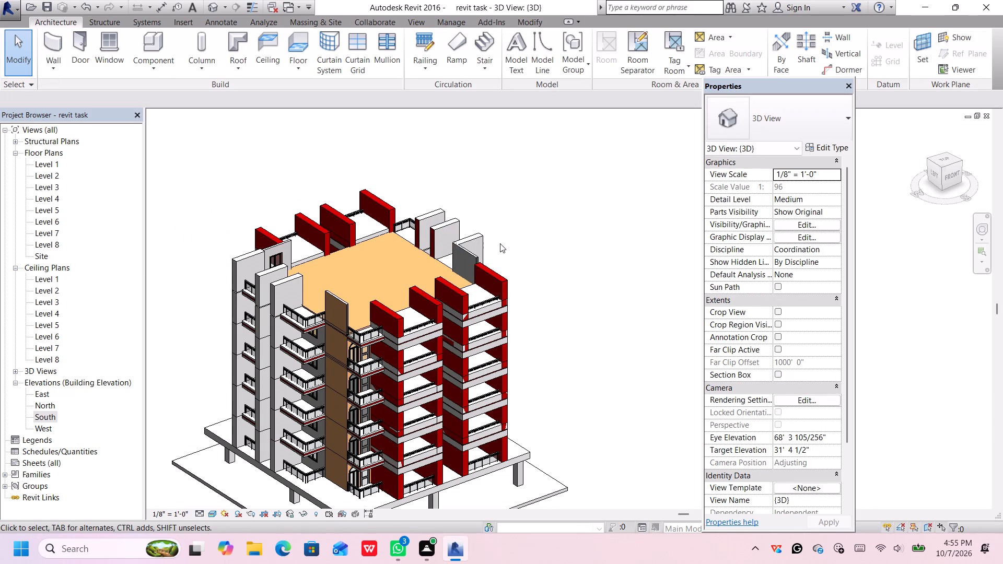
Examine the top storey's red walls and balcony railings from the front of the building.
{"action": "scroll", "coordinate": [514, 276], "scroll_direction": "down", "scroll_amount": 1}
{"action": "middle_click_drag", "start_coordinate": [514, 276], "coordinate": [504, 256]}
{"action": "middle_click_drag", "start_coordinate": [532, 310], "coordinate": [526, 308]}
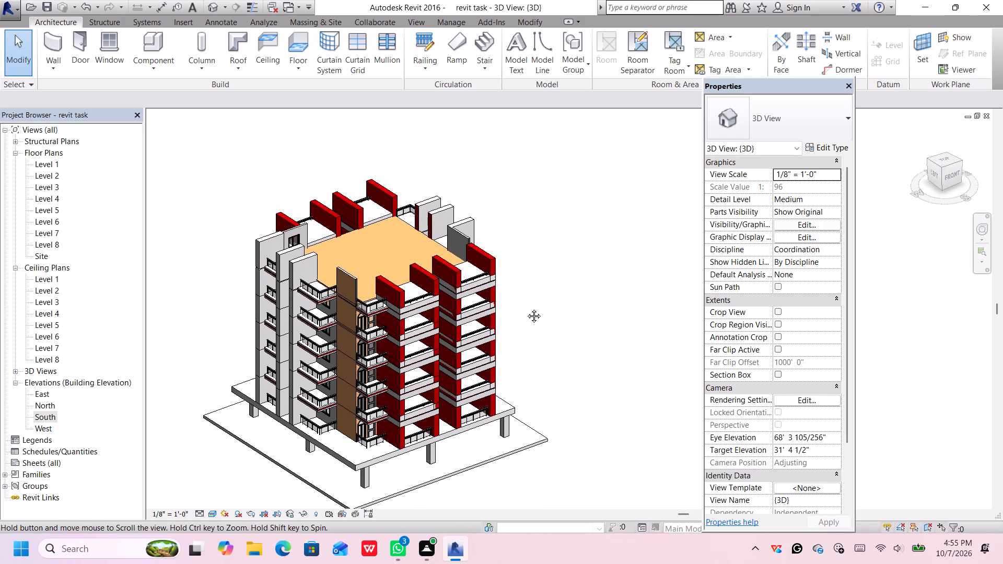
{"action": "middle_click_drag", "start_coordinate": [526, 308], "coordinate": [463, 195]}
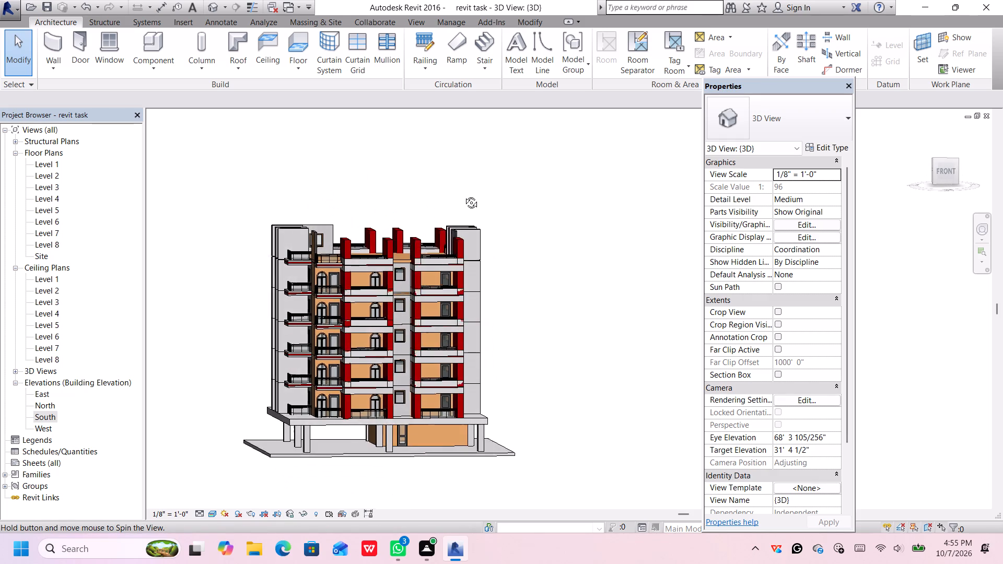
{"action": "middle_click_drag", "start_coordinate": [463, 195], "coordinate": [463, 195]}
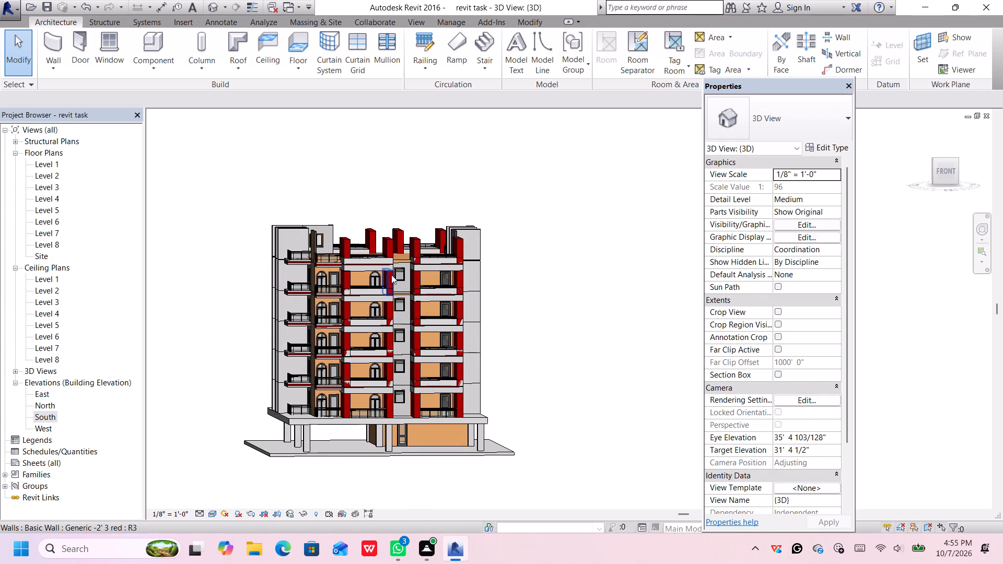
{"action": "scroll", "coordinate": [379, 295], "scroll_direction": "up", "scroll_amount": 4}
{"action": "middle_click_drag", "start_coordinate": [369, 265], "coordinate": [378, 276]}
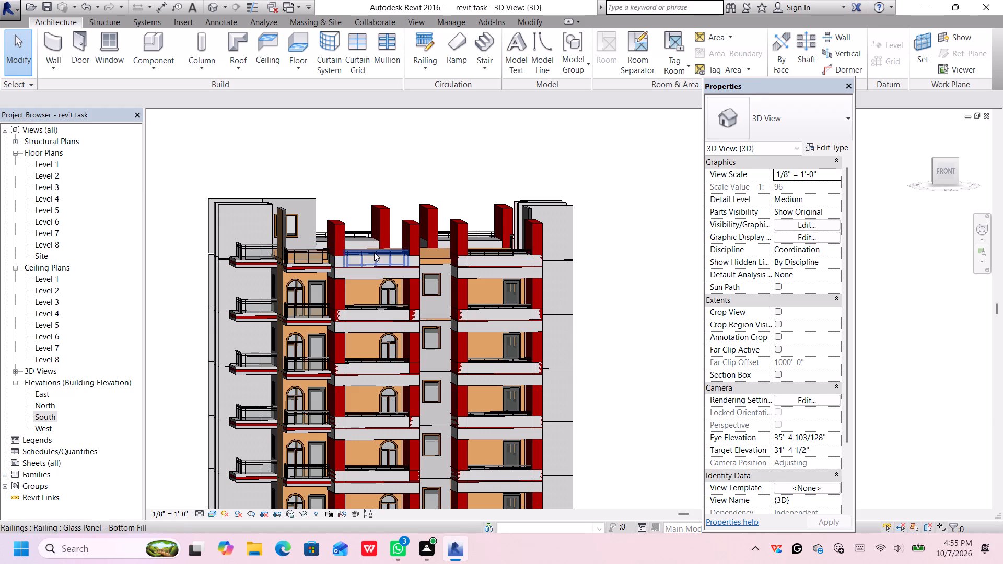
{"action": "scroll", "coordinate": [354, 235], "scroll_direction": "up", "scroll_amount": 3}
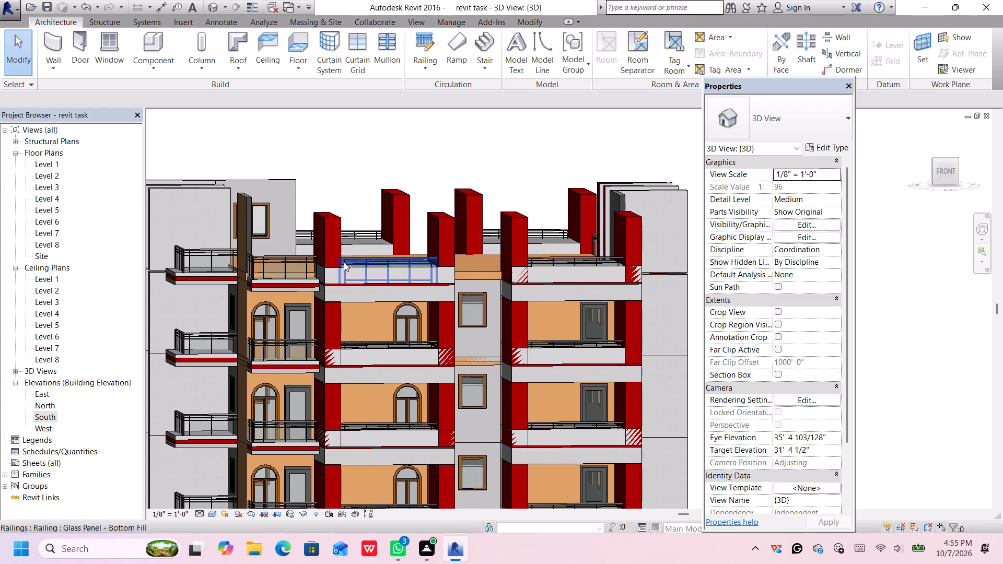
{"action": "middle_click_drag", "start_coordinate": [346, 268], "coordinate": [346, 203]}
{"action": "middle_click_drag", "start_coordinate": [347, 216], "coordinate": [349, 218]}
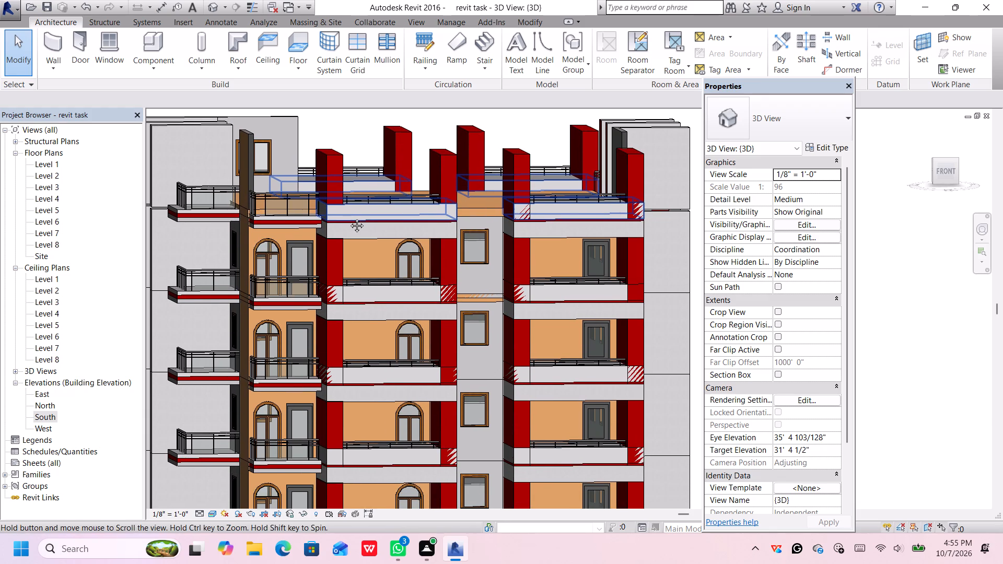
{"action": "middle_click_drag", "start_coordinate": [349, 218], "coordinate": [433, 306]}
Raise the top of the front red wall nearest the brown wall to an unconnected height of about 8'.
{"action": "scroll", "coordinate": [431, 228], "scroll_direction": "up", "scroll_amount": 3}
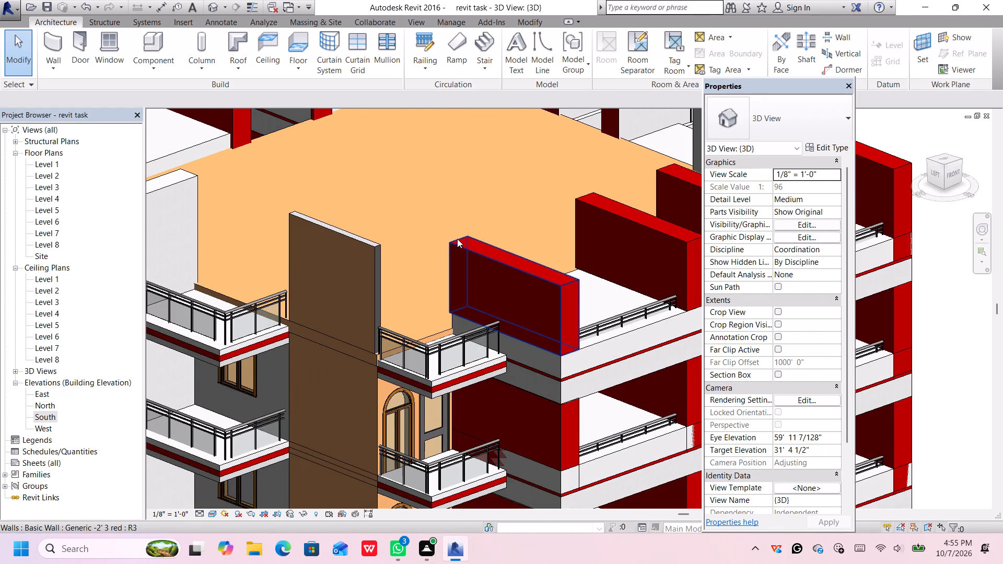
{"action": "left_click", "coordinate": [486, 248]}
{"action": "left_click_drag", "start_coordinate": [512, 257], "coordinate": [511, 243]}
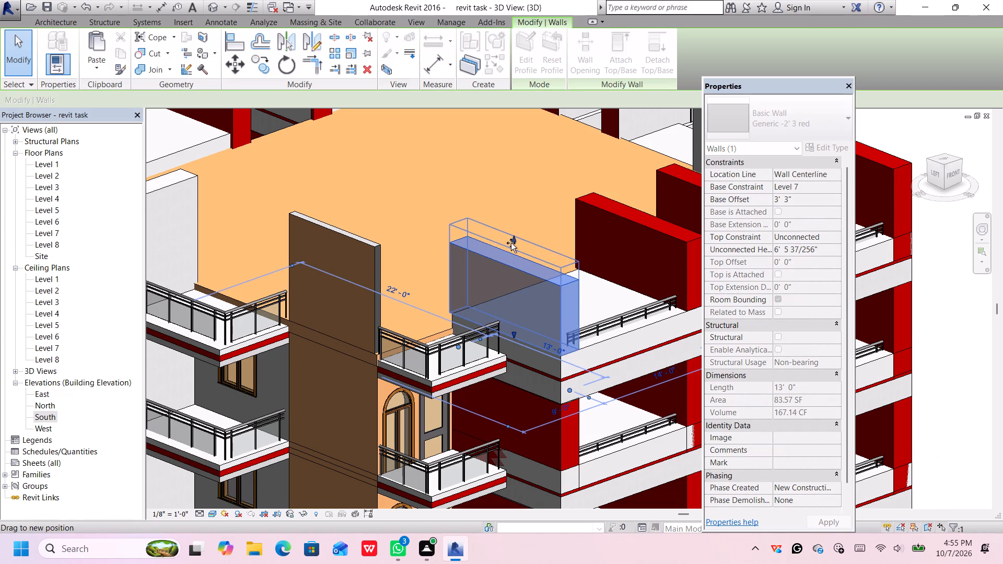
{"action": "left_click_drag", "start_coordinate": [511, 243], "coordinate": [510, 239]}
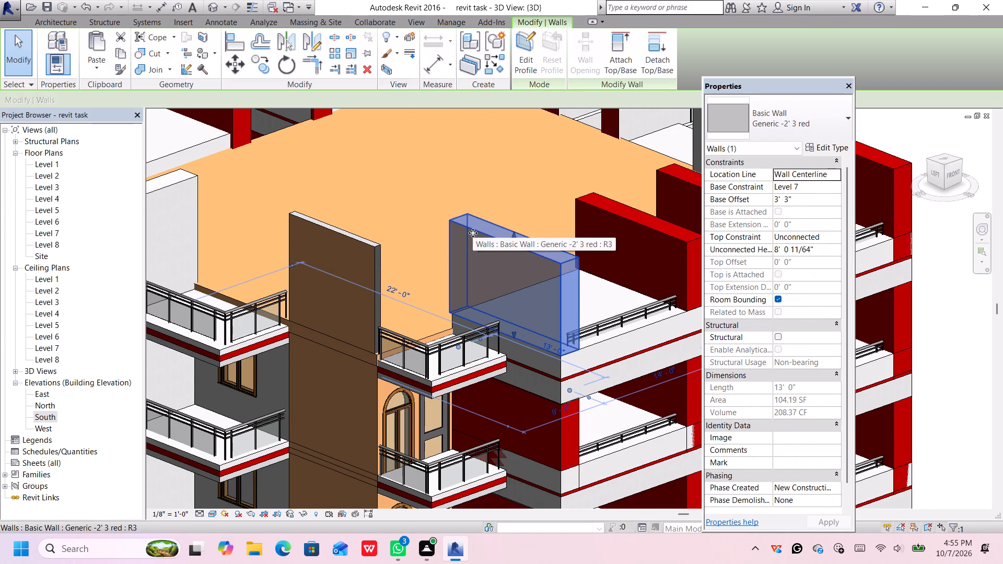
Raise the top of the same front balcony's other red wall to an unconnected height of about 7' 9".
{"action": "scroll", "coordinate": [511, 231], "scroll_direction": "down", "scroll_amount": 2}
{"action": "middle_click_drag", "start_coordinate": [512, 237], "coordinate": [455, 282]}
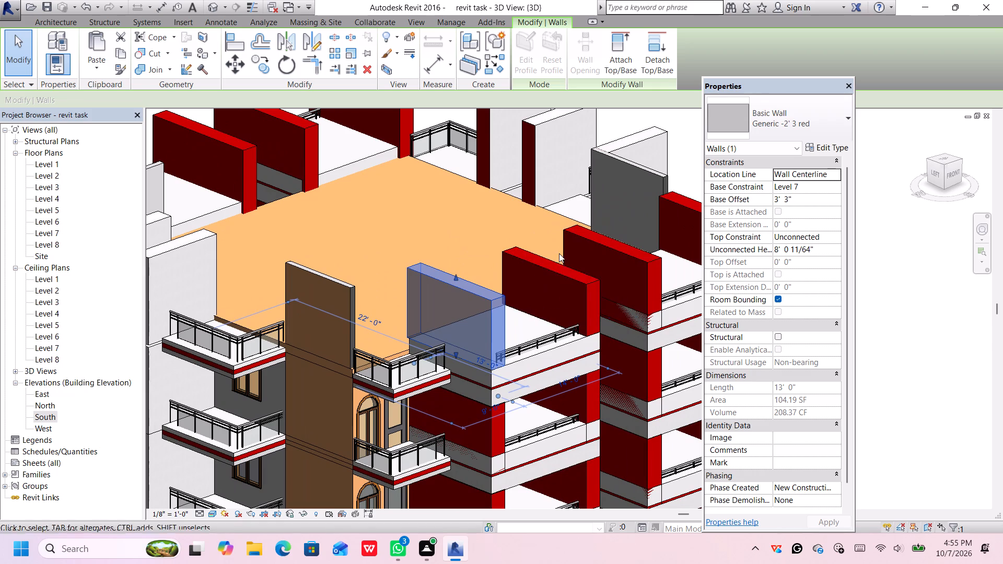
{"action": "left_click", "coordinate": [555, 267]}
{"action": "left_click", "coordinate": [544, 254]}
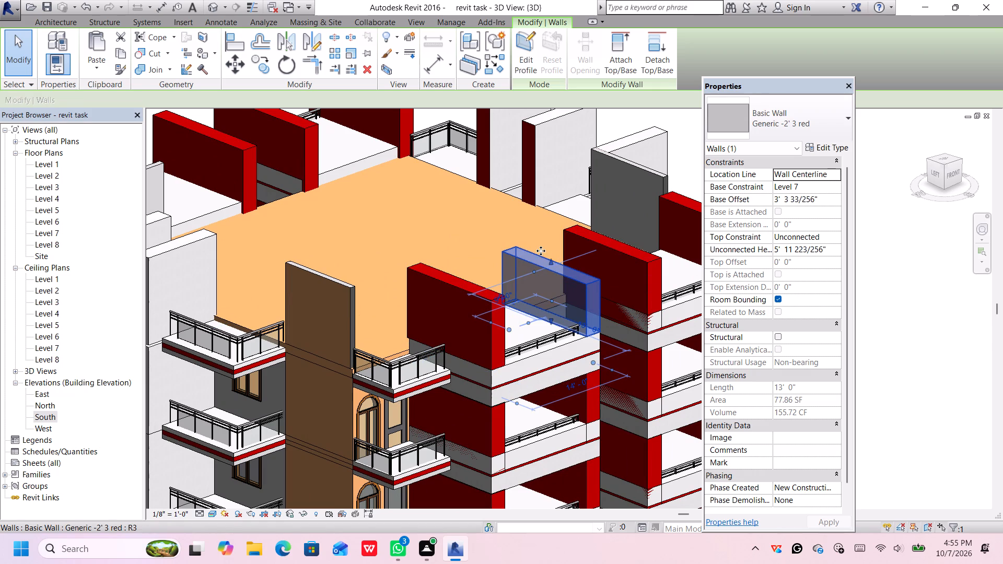
{"action": "left_click_drag", "start_coordinate": [552, 258], "coordinate": [547, 245]}
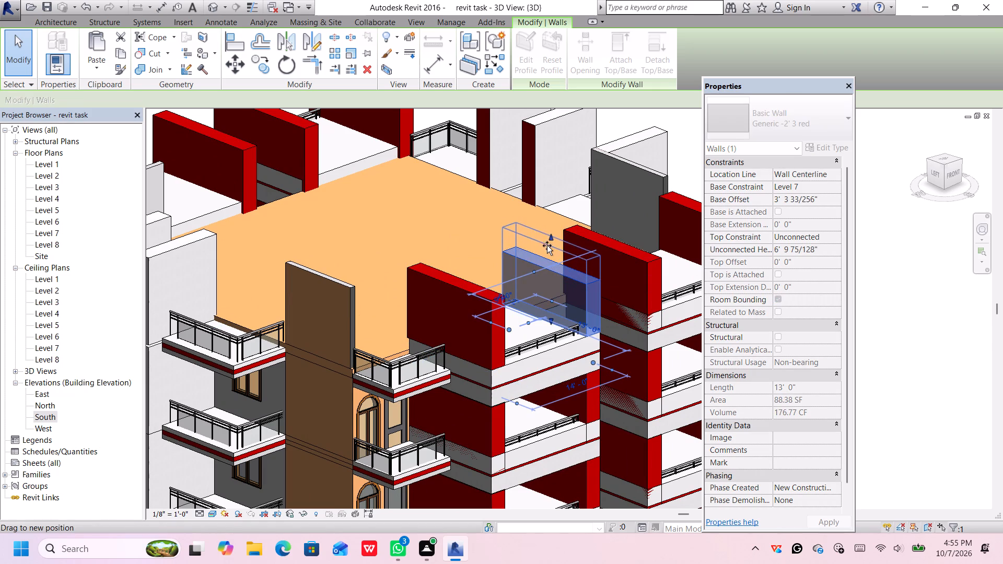
{"action": "left_click_drag", "start_coordinate": [547, 245], "coordinate": [546, 250]}
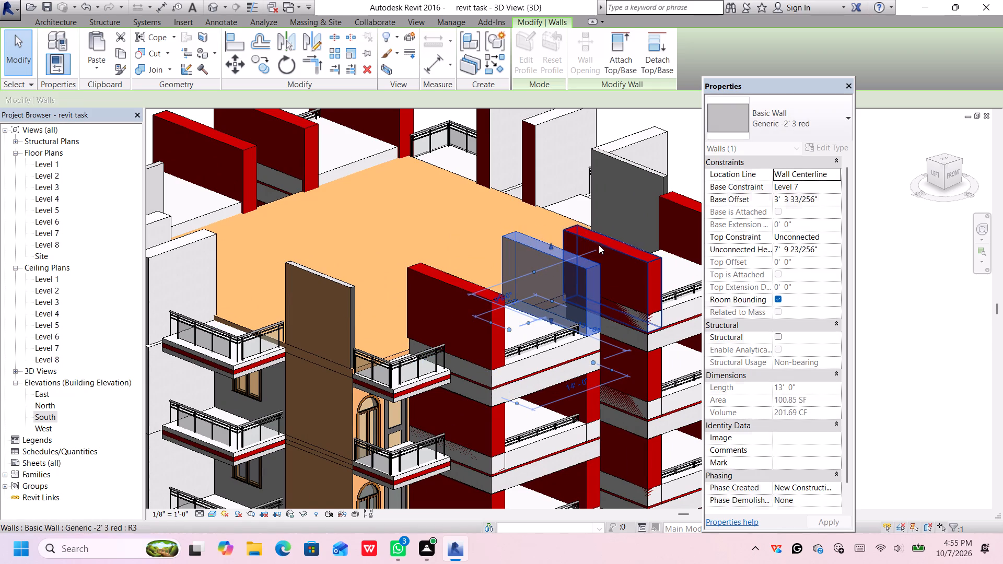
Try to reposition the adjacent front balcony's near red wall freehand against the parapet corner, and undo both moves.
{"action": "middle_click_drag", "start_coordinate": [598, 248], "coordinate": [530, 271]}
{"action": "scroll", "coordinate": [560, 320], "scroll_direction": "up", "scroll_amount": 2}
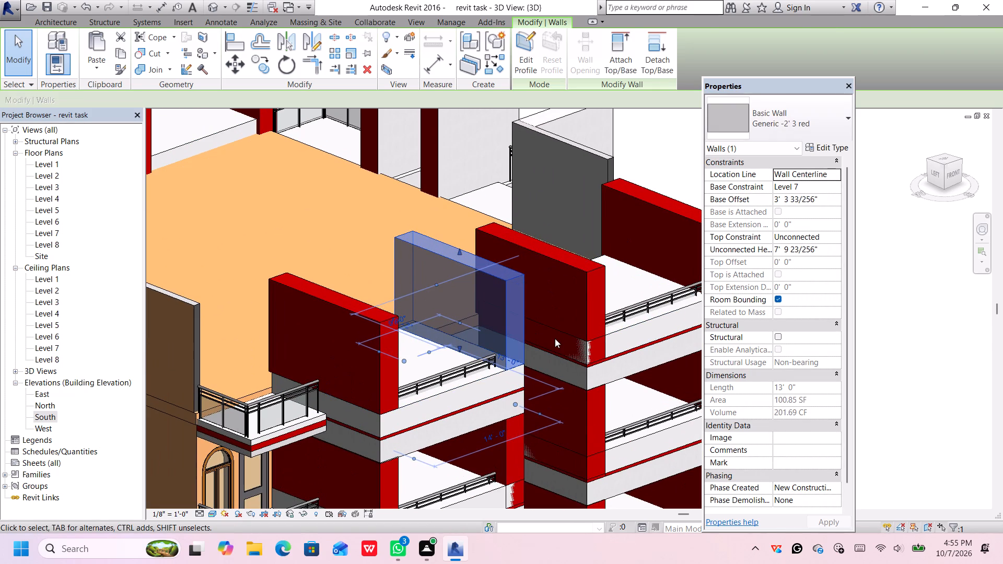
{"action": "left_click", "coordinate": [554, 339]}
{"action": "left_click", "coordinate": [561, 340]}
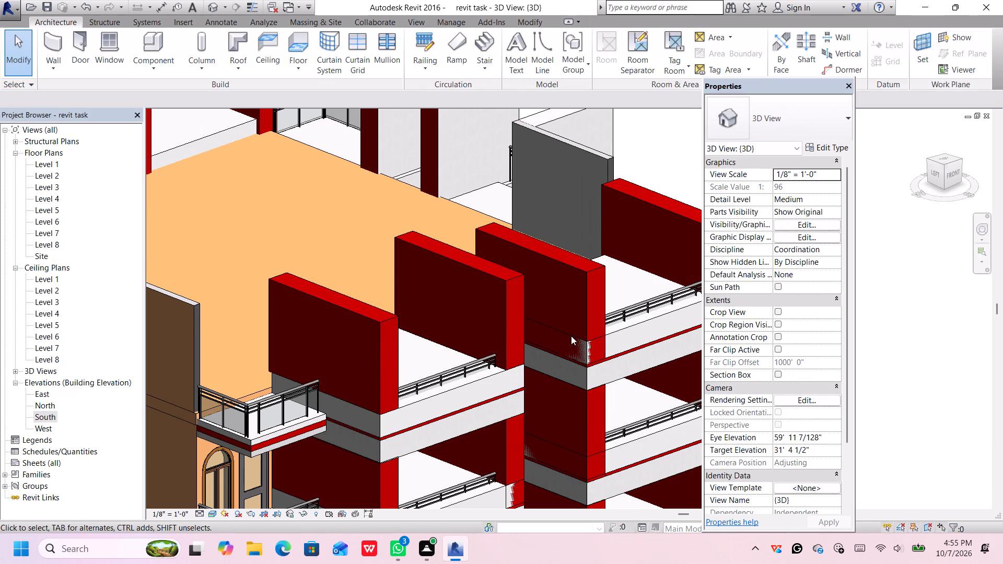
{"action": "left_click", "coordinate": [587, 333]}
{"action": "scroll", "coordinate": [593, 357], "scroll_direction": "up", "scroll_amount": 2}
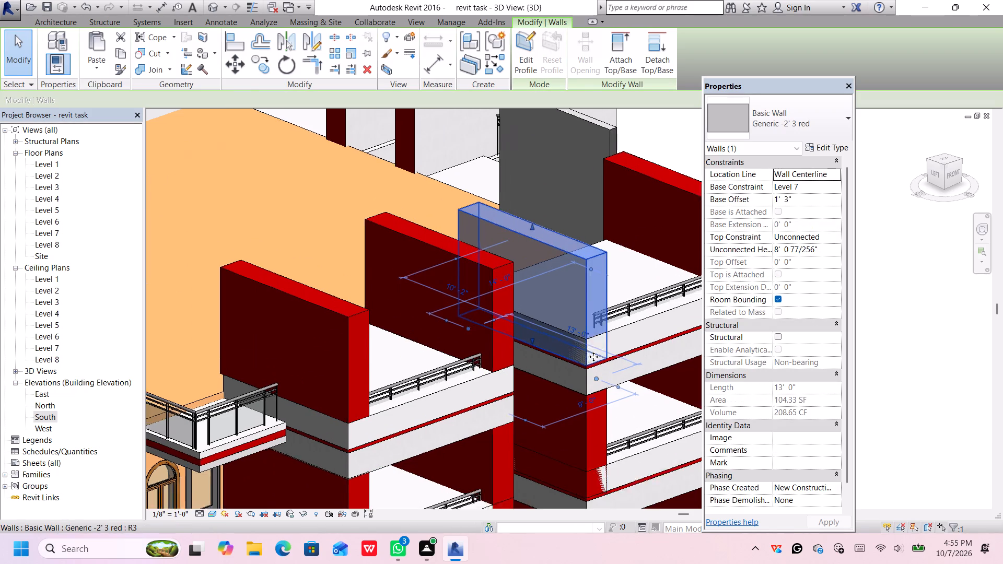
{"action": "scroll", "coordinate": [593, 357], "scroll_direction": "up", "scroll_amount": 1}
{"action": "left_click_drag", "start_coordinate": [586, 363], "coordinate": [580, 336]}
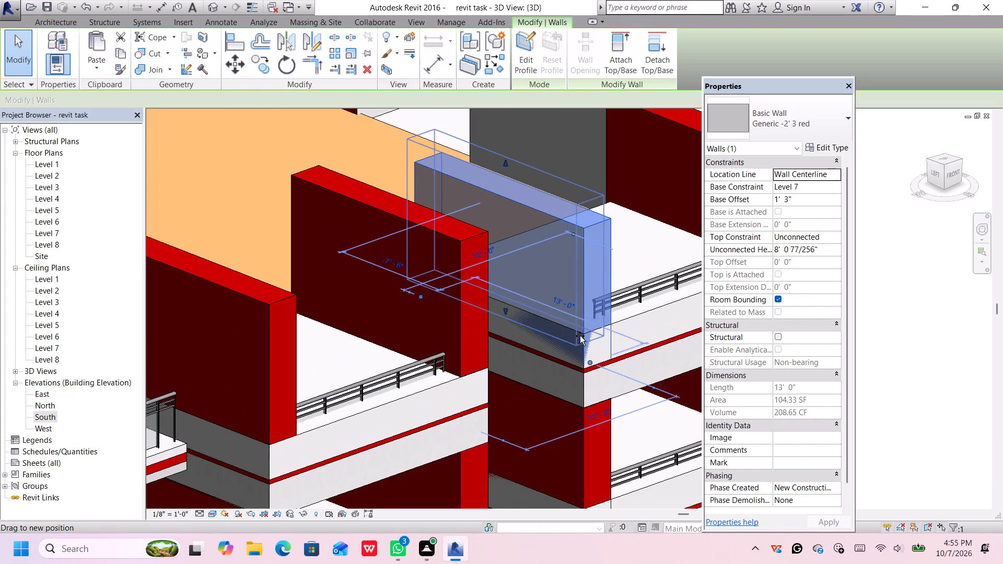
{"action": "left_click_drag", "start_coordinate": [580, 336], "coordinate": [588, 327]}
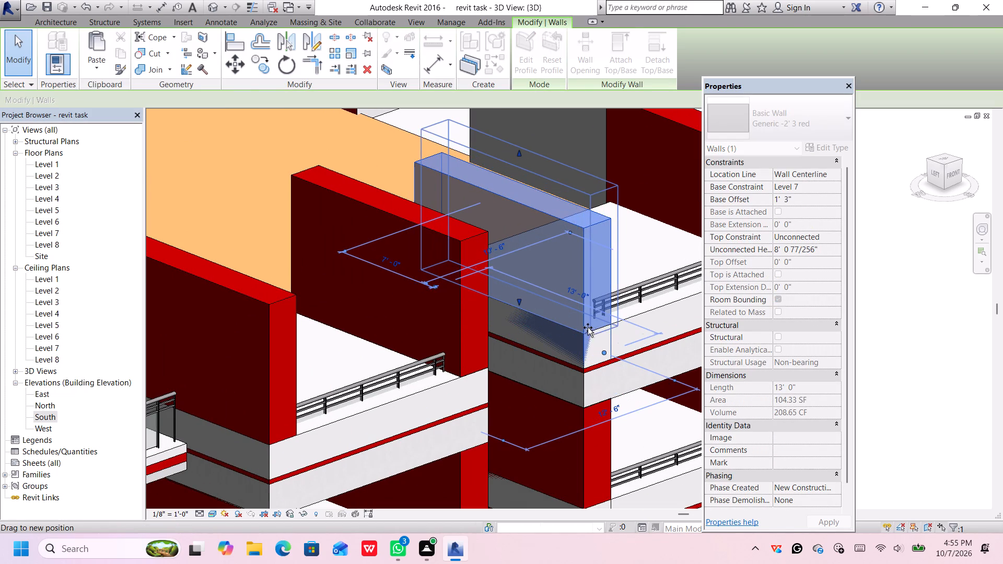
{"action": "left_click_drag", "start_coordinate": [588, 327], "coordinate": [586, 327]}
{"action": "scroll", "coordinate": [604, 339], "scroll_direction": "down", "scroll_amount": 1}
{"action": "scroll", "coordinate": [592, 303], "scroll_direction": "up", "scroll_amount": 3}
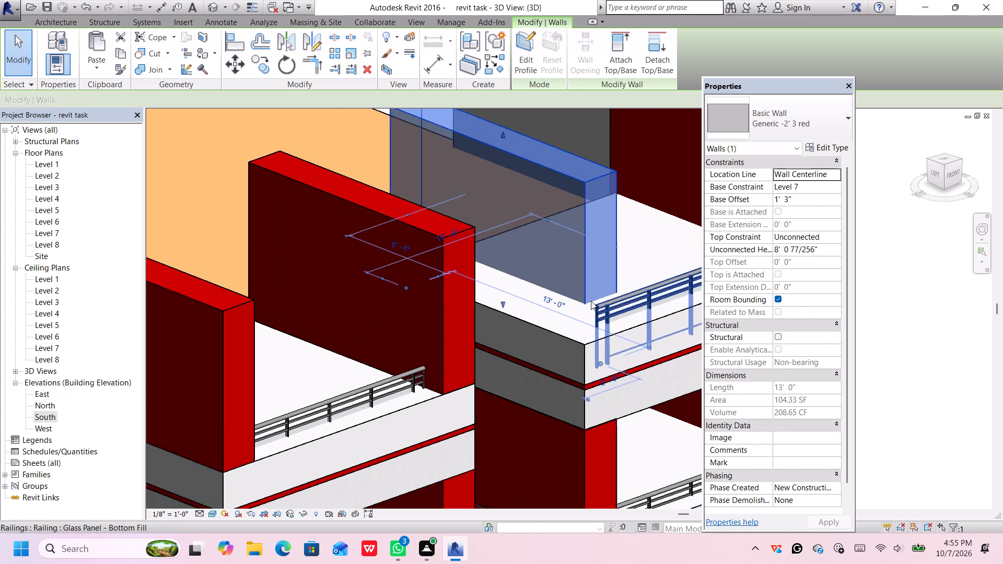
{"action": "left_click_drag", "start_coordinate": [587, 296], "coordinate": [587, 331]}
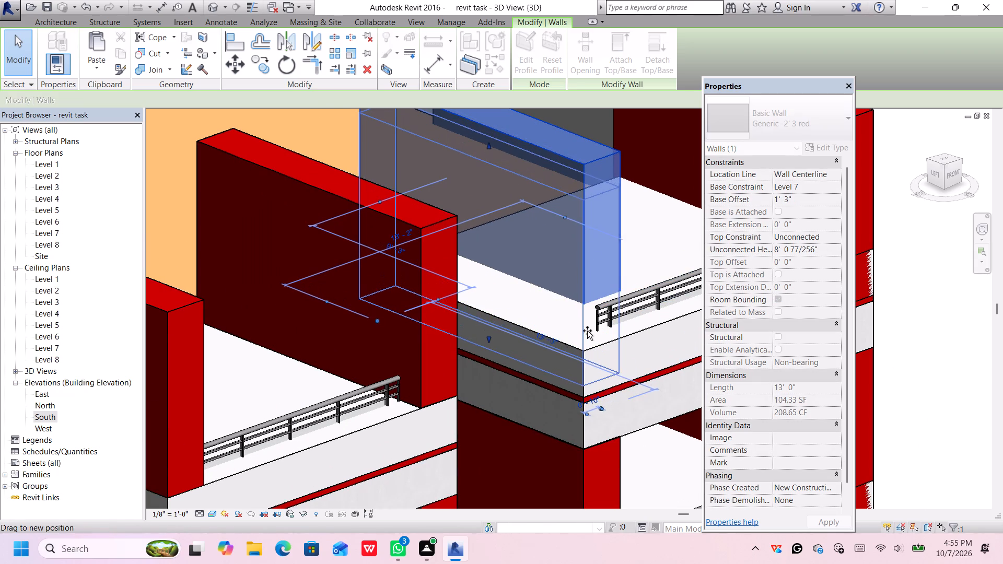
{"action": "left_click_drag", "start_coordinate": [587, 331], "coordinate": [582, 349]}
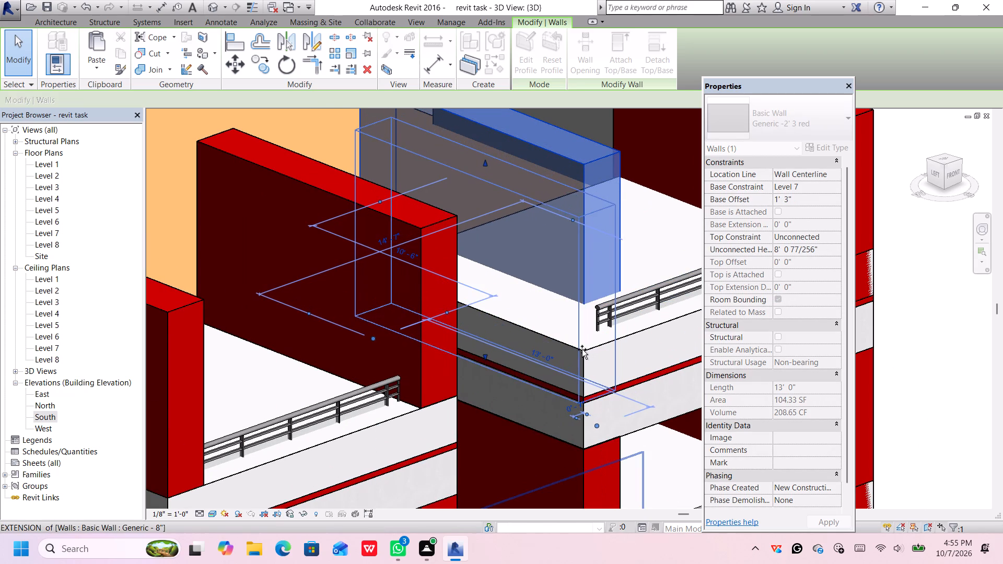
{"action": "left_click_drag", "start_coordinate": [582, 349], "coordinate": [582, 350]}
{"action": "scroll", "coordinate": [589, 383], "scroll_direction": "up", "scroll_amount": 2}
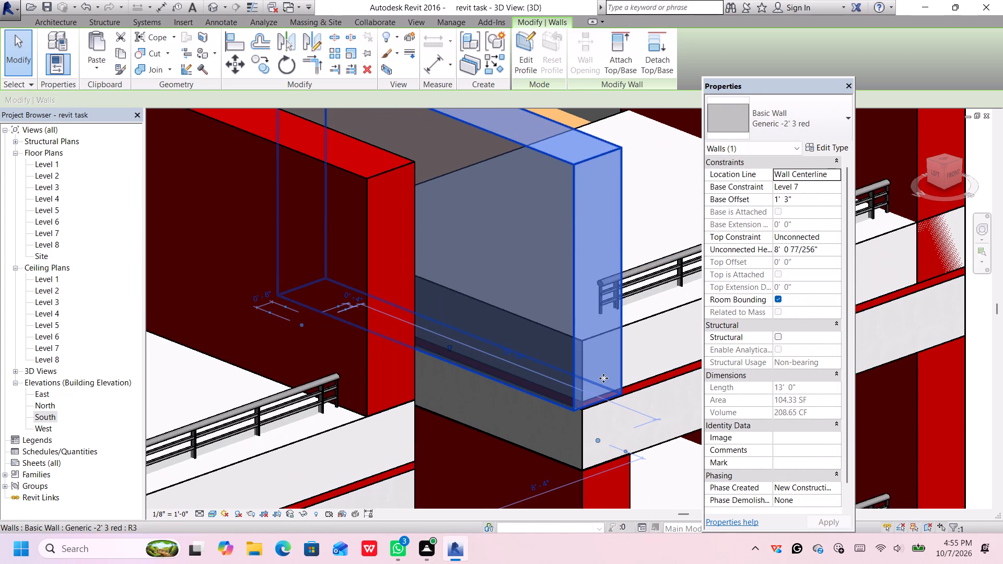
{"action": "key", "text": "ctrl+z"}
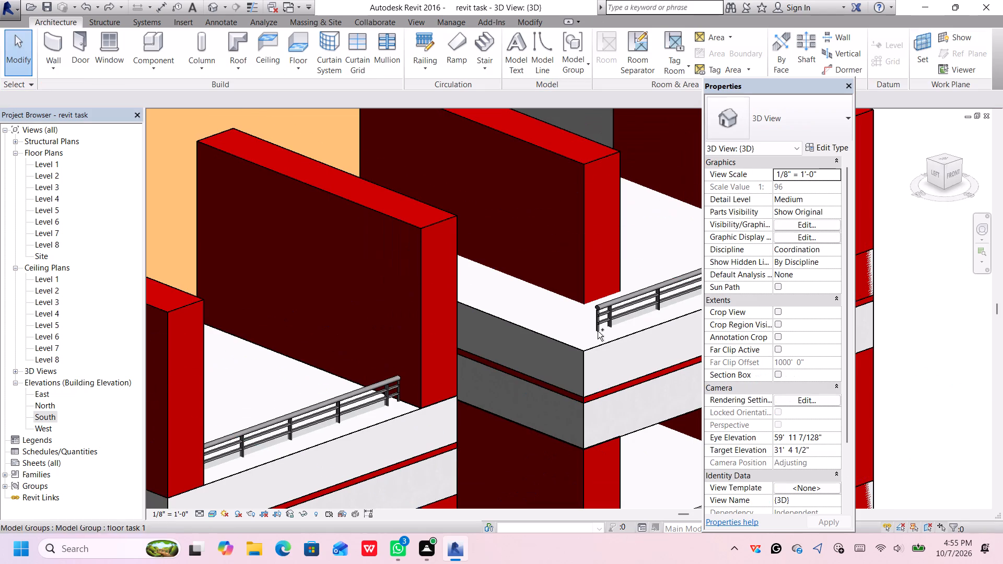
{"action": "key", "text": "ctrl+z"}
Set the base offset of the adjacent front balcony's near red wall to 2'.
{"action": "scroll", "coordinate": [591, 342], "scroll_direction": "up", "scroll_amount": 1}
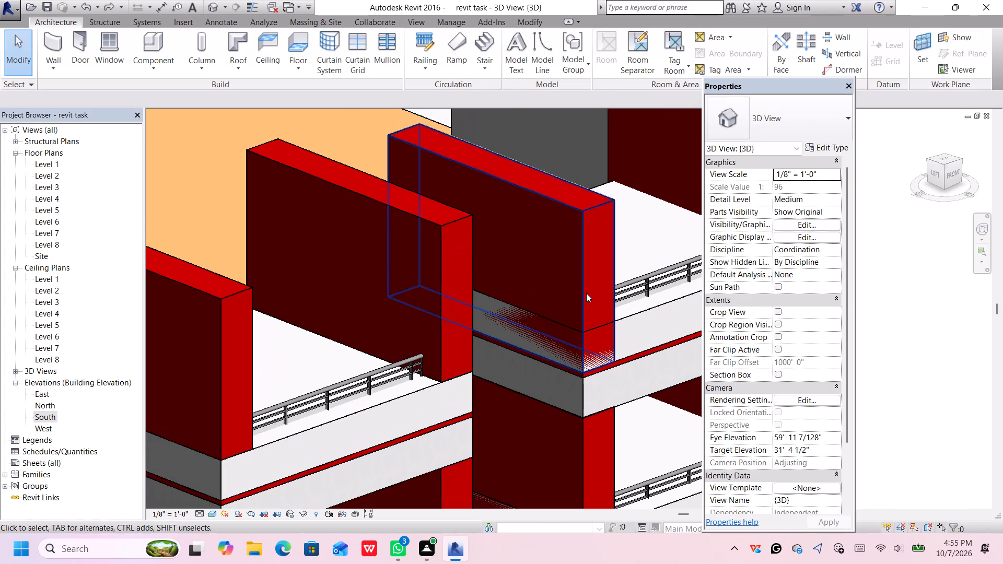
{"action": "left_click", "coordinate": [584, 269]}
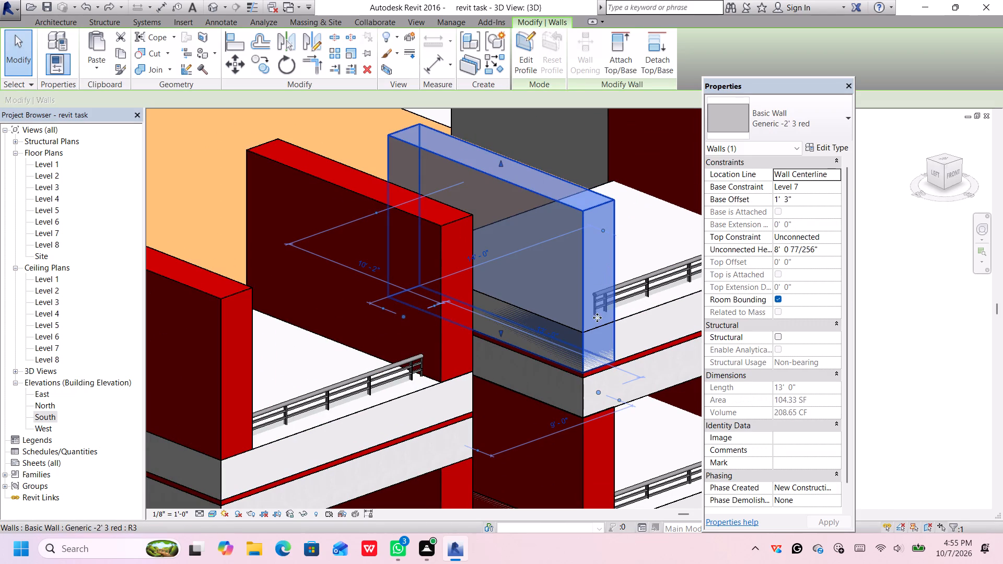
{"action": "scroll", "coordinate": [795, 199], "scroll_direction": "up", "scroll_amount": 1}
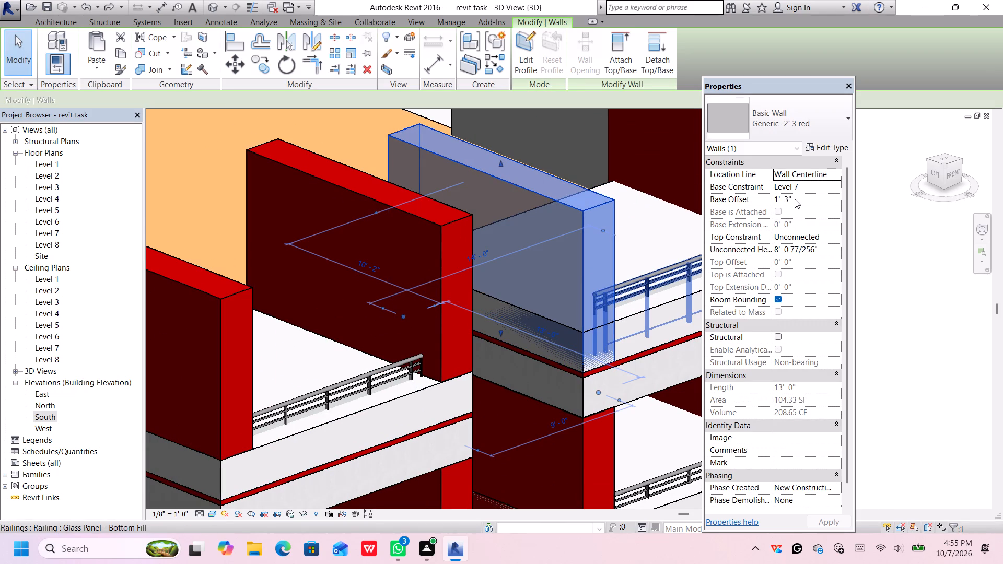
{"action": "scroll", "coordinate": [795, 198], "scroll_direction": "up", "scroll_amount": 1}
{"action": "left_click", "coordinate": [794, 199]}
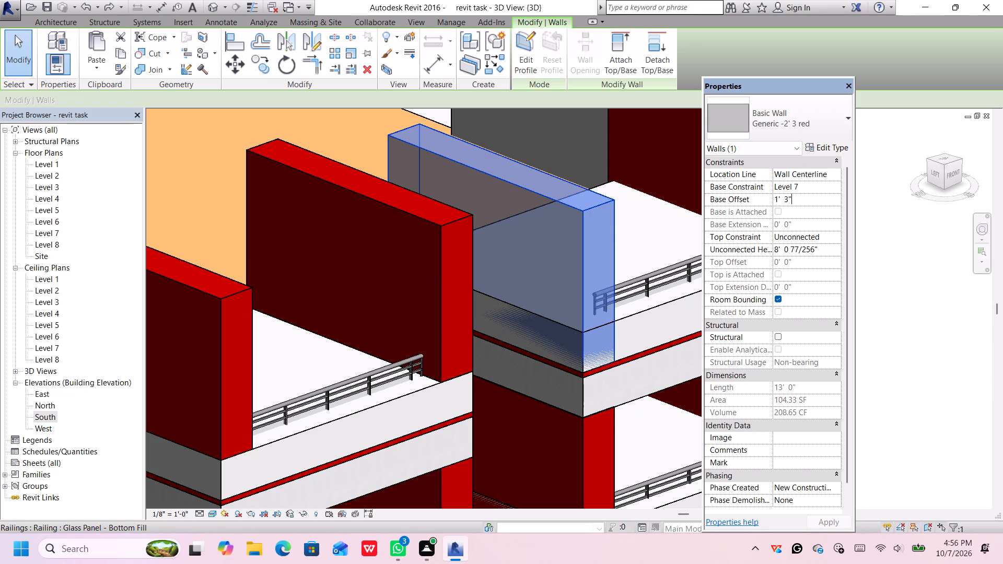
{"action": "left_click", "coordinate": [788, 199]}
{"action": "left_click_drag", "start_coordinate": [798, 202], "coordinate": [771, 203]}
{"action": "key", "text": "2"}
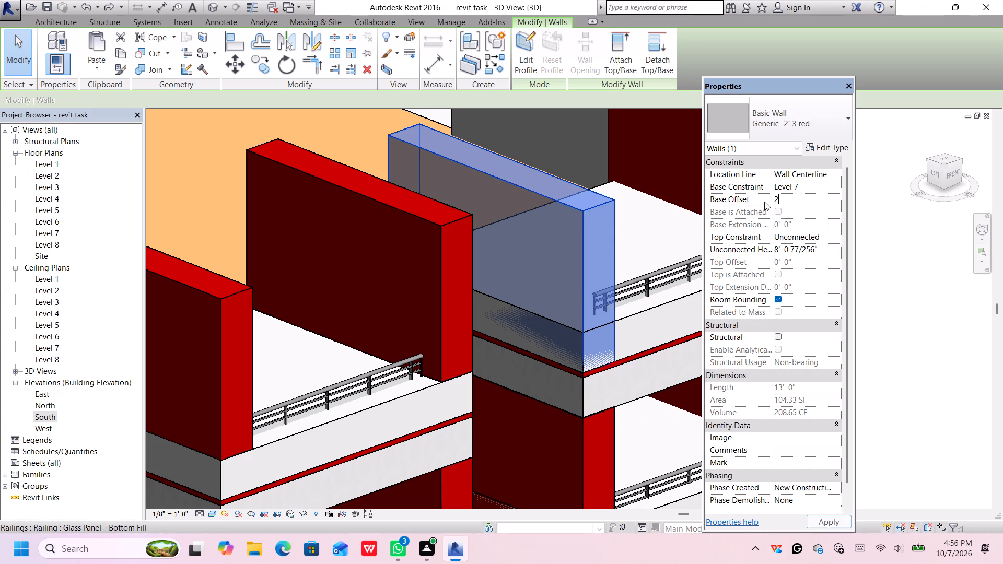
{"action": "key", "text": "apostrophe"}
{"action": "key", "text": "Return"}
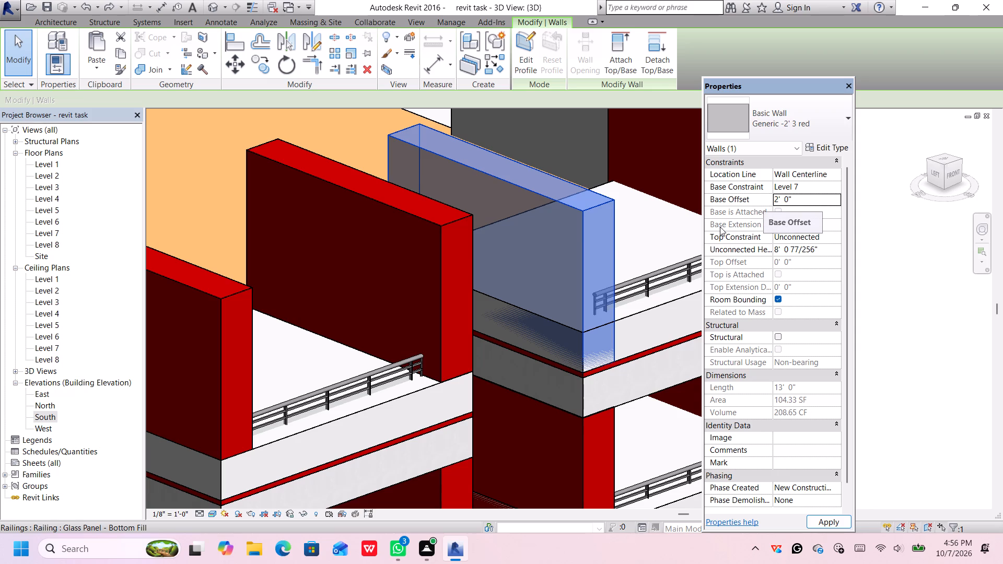
Set the same red wall's base offset to 3'.
{"action": "middle_click_drag", "start_coordinate": [601, 370], "coordinate": [542, 315]}
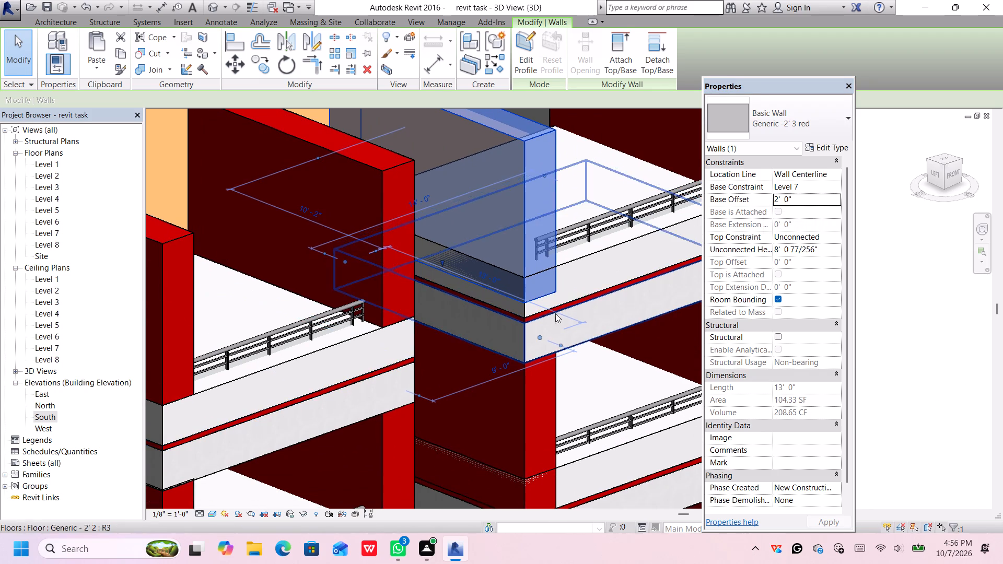
{"action": "left_click", "coordinate": [788, 202]}
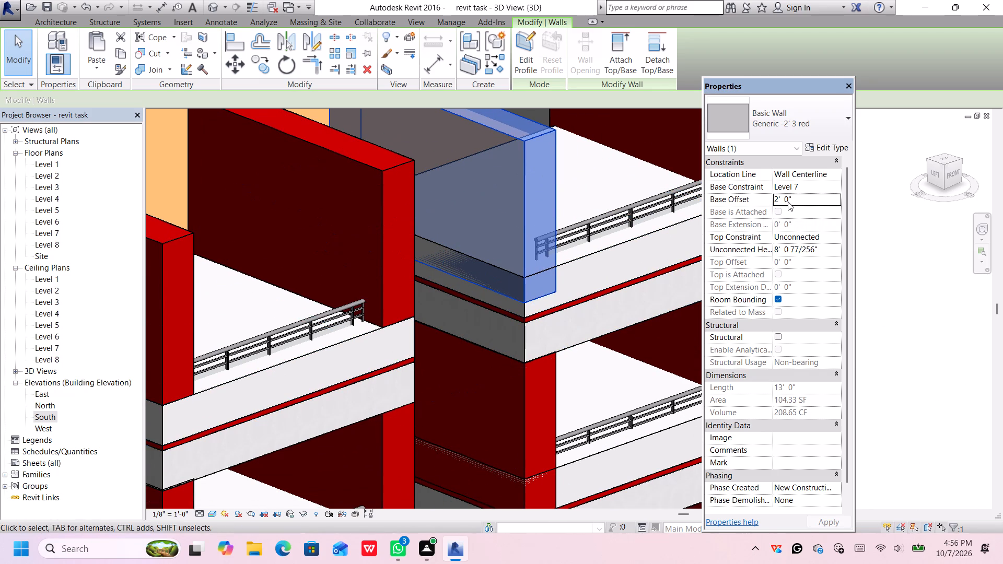
{"action": "left_click", "coordinate": [789, 202]}
{"action": "left_click_drag", "start_coordinate": [798, 198], "coordinate": [789, 204]}
{"action": "left_click_drag", "start_coordinate": [789, 204], "coordinate": [761, 207]}
{"action": "key", "text": "3"}
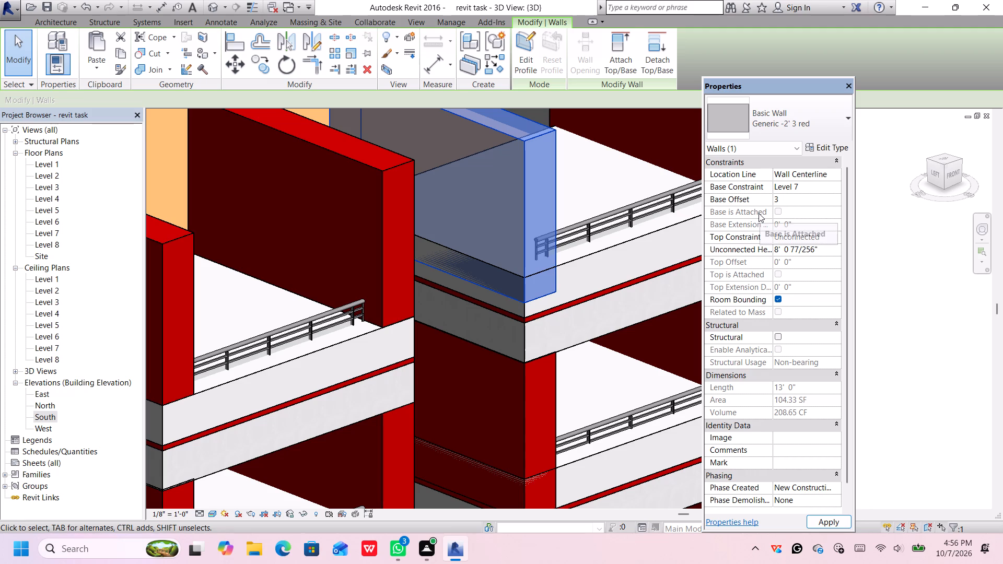
{"action": "key", "text": "apostrophe"}
{"action": "key", "text": "Return"}
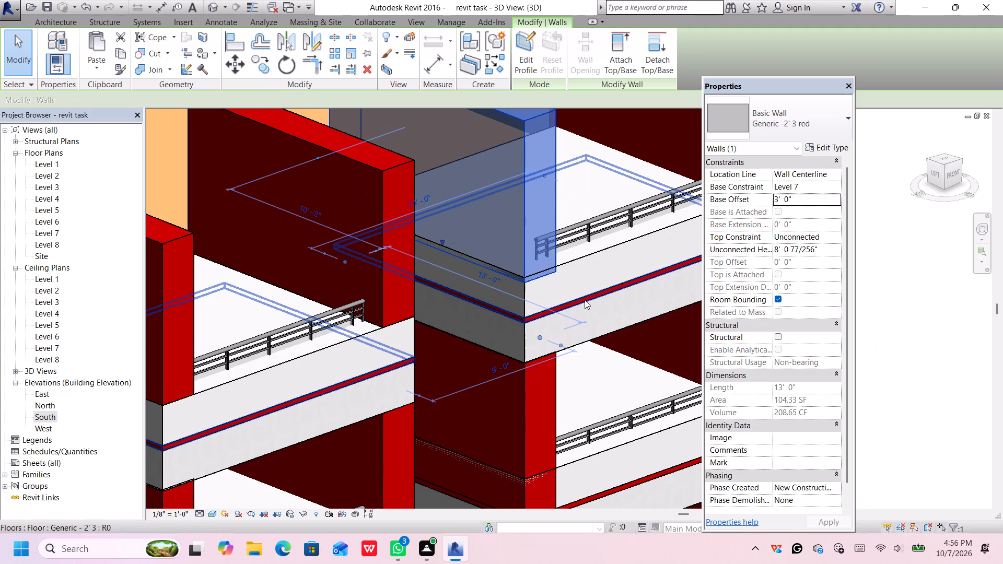
Refine the same red wall's base offset to 3' 3".
{"action": "middle_click_drag", "start_coordinate": [585, 300], "coordinate": [547, 374]}
{"action": "middle_click_drag", "start_coordinate": [504, 337], "coordinate": [489, 343]}
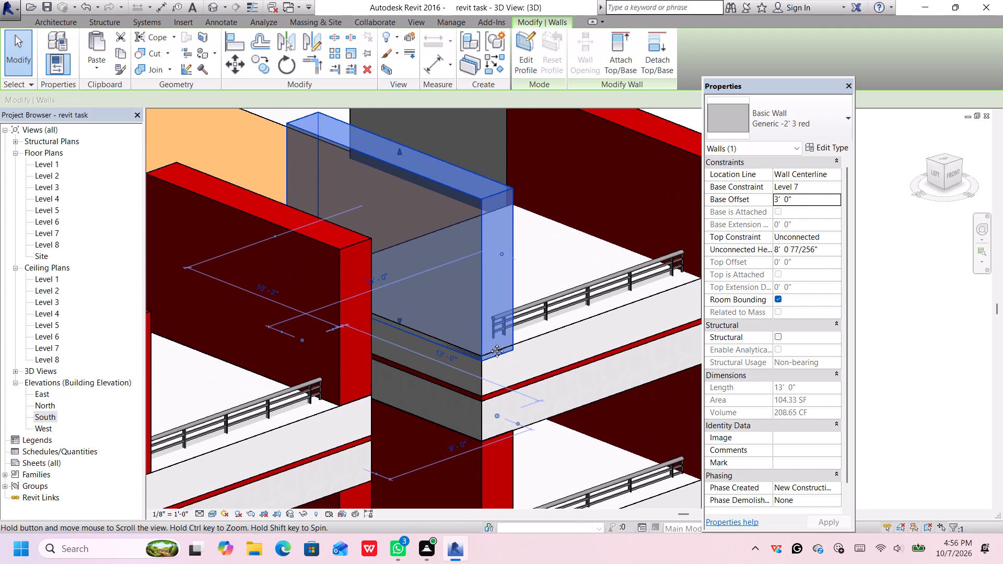
{"action": "middle_click_drag", "start_coordinate": [489, 343], "coordinate": [490, 343]}
{"action": "left_click", "coordinate": [787, 202]}
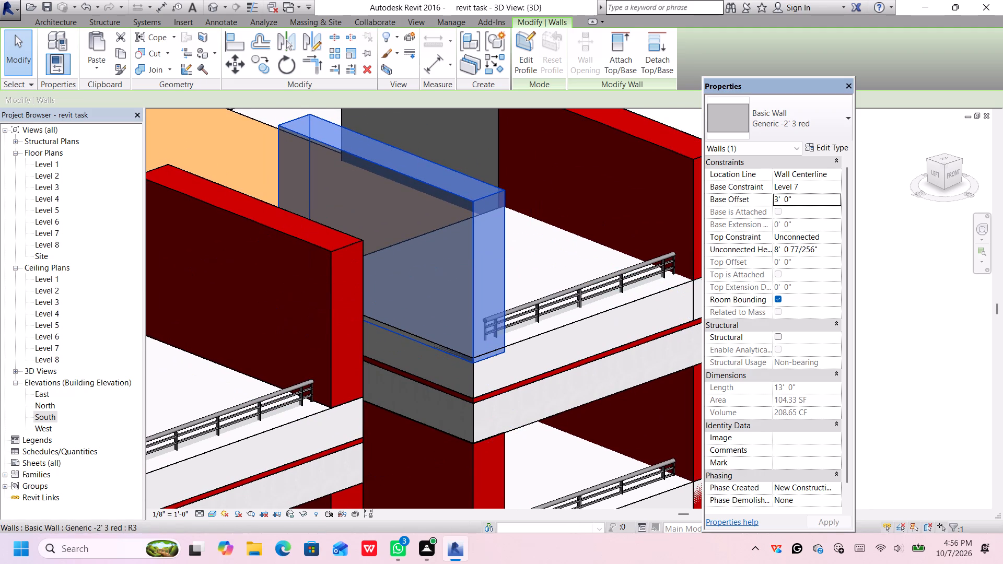
{"action": "left_click", "coordinate": [787, 197]}
{"action": "key", "text": "BackSpace"}
{"action": "key", "text": "3"}
{"action": "key", "text": "Return"}
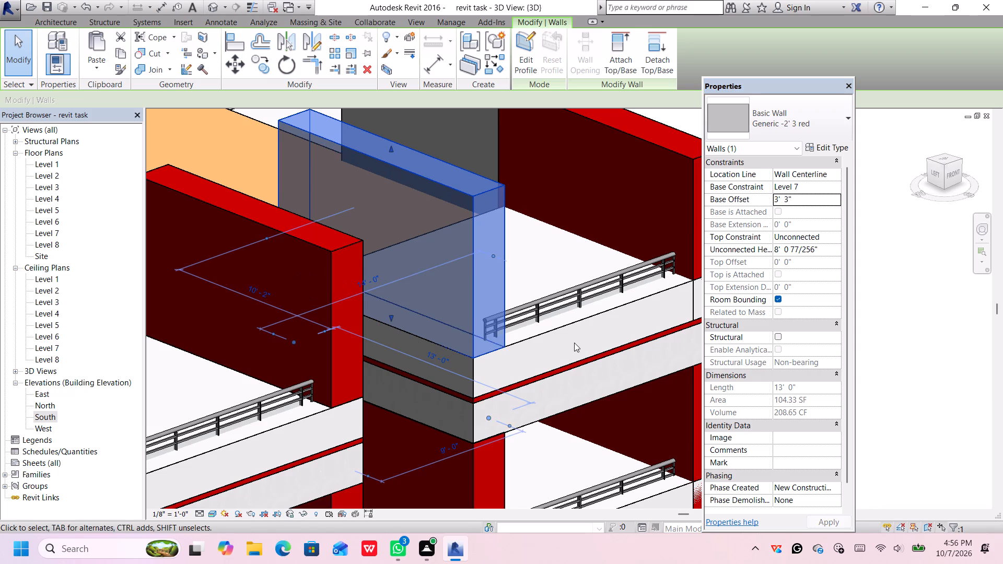
Set the base offset of the same balcony's other red wall, at the building's far front corner, to 3' 3".
{"action": "middle_click_drag", "start_coordinate": [575, 347], "coordinate": [320, 395]}
{"action": "left_click", "coordinate": [453, 316]}
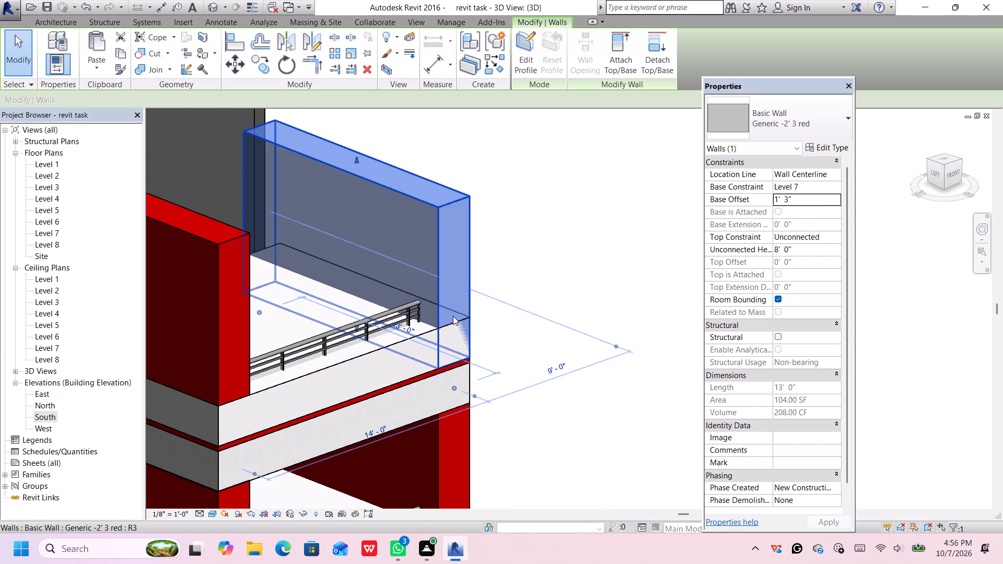
{"action": "left_click_drag", "start_coordinate": [804, 199], "coordinate": [768, 205]}
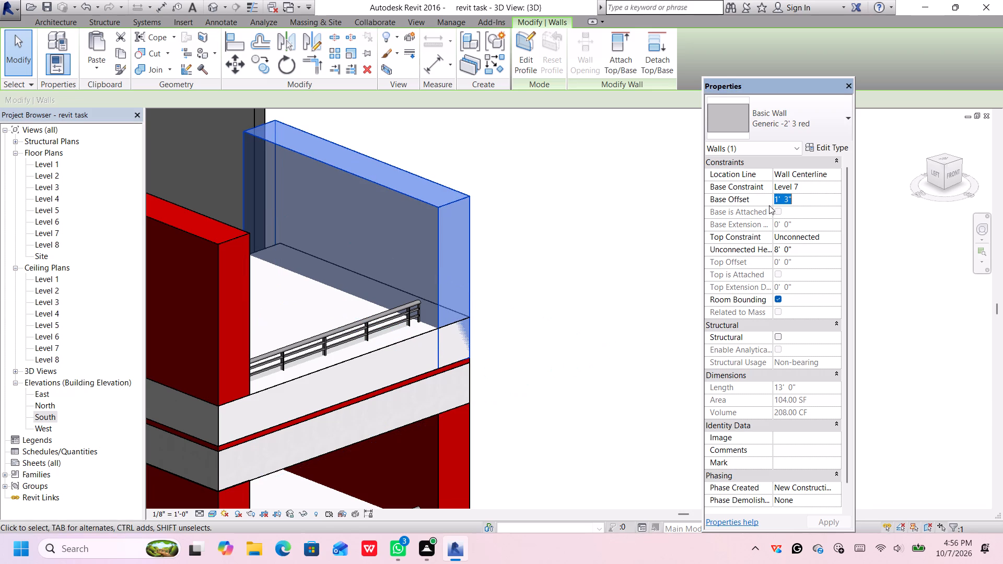
{"action": "key", "text": "BackSpace"}
{"action": "type", "text": "3'3\""}
{"action": "key", "text": "Return"}
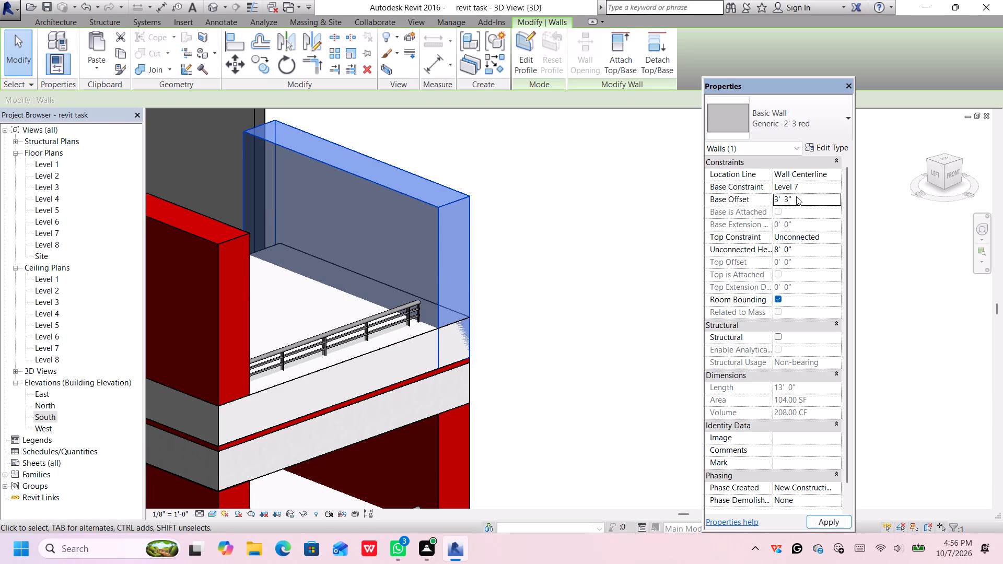
Examine how the front red balcony walls' bases and tops line up along the top storey.
{"action": "scroll", "coordinate": [532, 339], "scroll_direction": "down", "scroll_amount": 3}
{"action": "scroll", "coordinate": [544, 290], "scroll_direction": "down", "scroll_amount": 2}
{"action": "scroll", "coordinate": [544, 290], "scroll_direction": "up", "scroll_amount": 1}
{"action": "scroll", "coordinate": [544, 291], "scroll_direction": "down", "scroll_amount": 1}
{"action": "scroll", "coordinate": [567, 327], "scroll_direction": "down", "scroll_amount": 1}
{"action": "scroll", "coordinate": [568, 324], "scroll_direction": "up", "scroll_amount": 3}
{"action": "scroll", "coordinate": [570, 321], "scroll_direction": "down", "scroll_amount": 1}
{"action": "scroll", "coordinate": [508, 352], "scroll_direction": "down", "scroll_amount": 5}
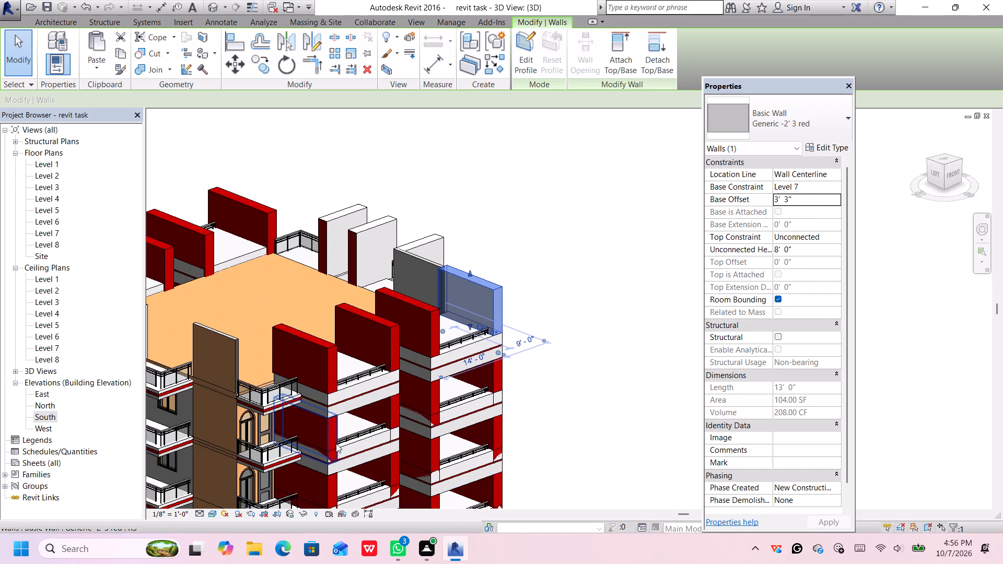
{"action": "middle_click_drag", "start_coordinate": [336, 443], "coordinate": [445, 342]}
{"action": "scroll", "coordinate": [425, 283], "scroll_direction": "up", "scroll_amount": 12}
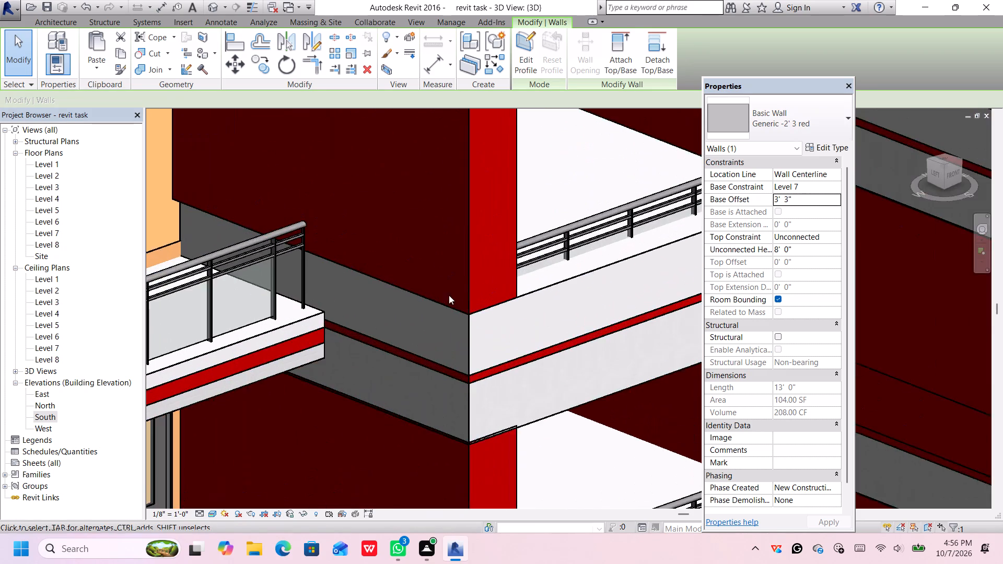
{"action": "scroll", "coordinate": [458, 300], "scroll_direction": "up", "scroll_amount": 4}
{"action": "scroll", "coordinate": [458, 301], "scroll_direction": "down", "scroll_amount": 12}
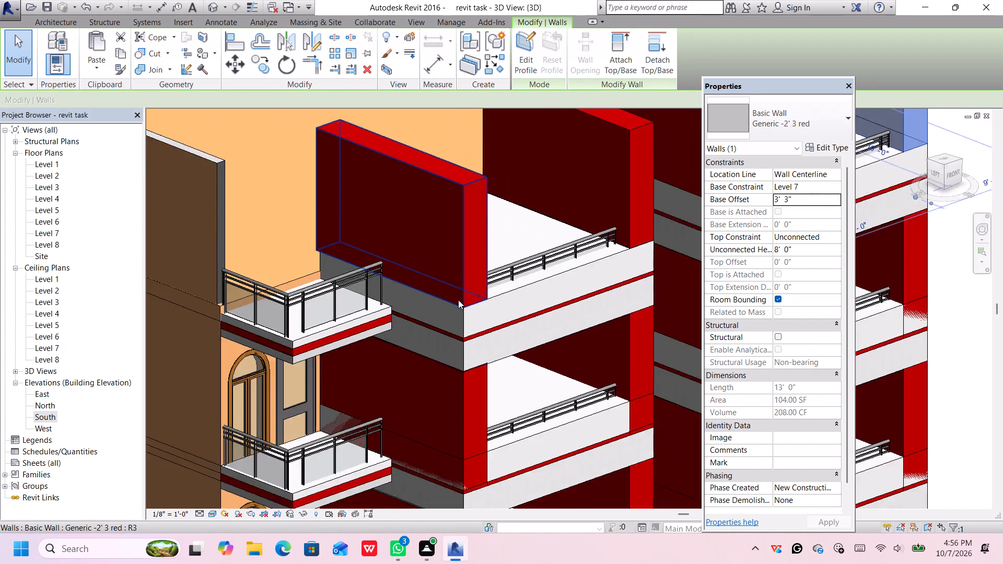
{"action": "scroll", "coordinate": [458, 300], "scroll_direction": "down", "scroll_amount": 2}
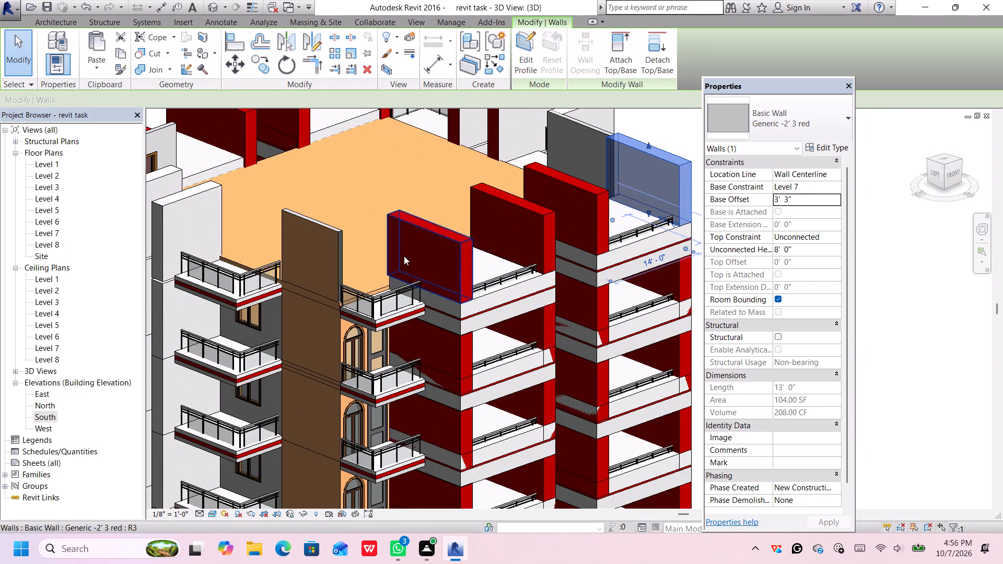
{"action": "scroll", "coordinate": [390, 269], "scroll_direction": "down", "scroll_amount": 5}
{"action": "middle_click_drag", "start_coordinate": [342, 308], "coordinate": [440, 281]}
{"action": "middle_click", "coordinate": [441, 280]}
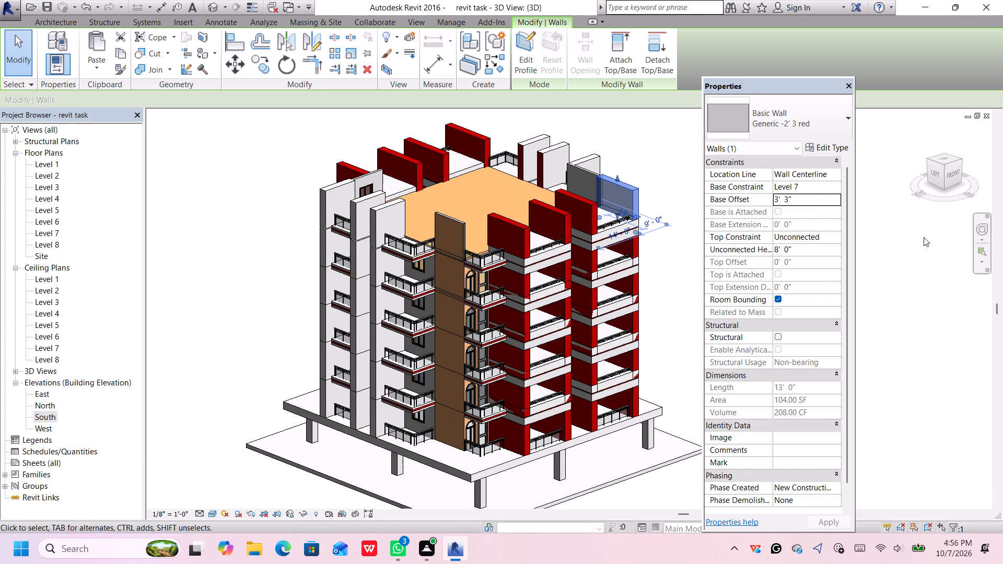
Examine the red balcony walls along the building's left and back sides for misaligned bases and tops.
{"action": "left_click", "coordinate": [934, 160]}
{"action": "scroll", "coordinate": [358, 368], "scroll_direction": "down", "scroll_amount": 5}
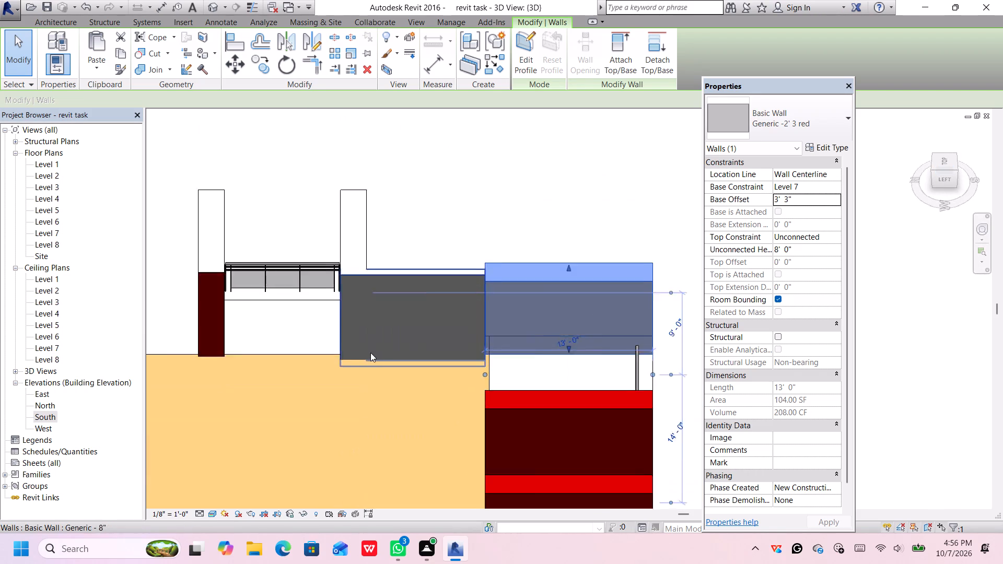
{"action": "scroll", "coordinate": [370, 354], "scroll_direction": "down", "scroll_amount": 5}
{"action": "middle_click_drag", "start_coordinate": [379, 405], "coordinate": [437, 213]}
{"action": "scroll", "coordinate": [278, 344], "scroll_direction": "down", "scroll_amount": 1}
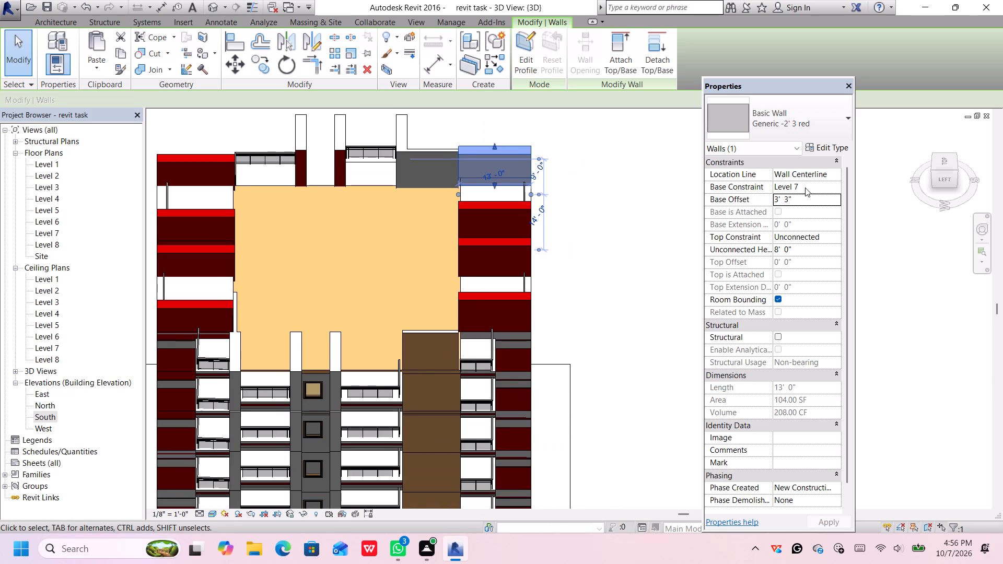
{"action": "left_click", "coordinate": [934, 170]}
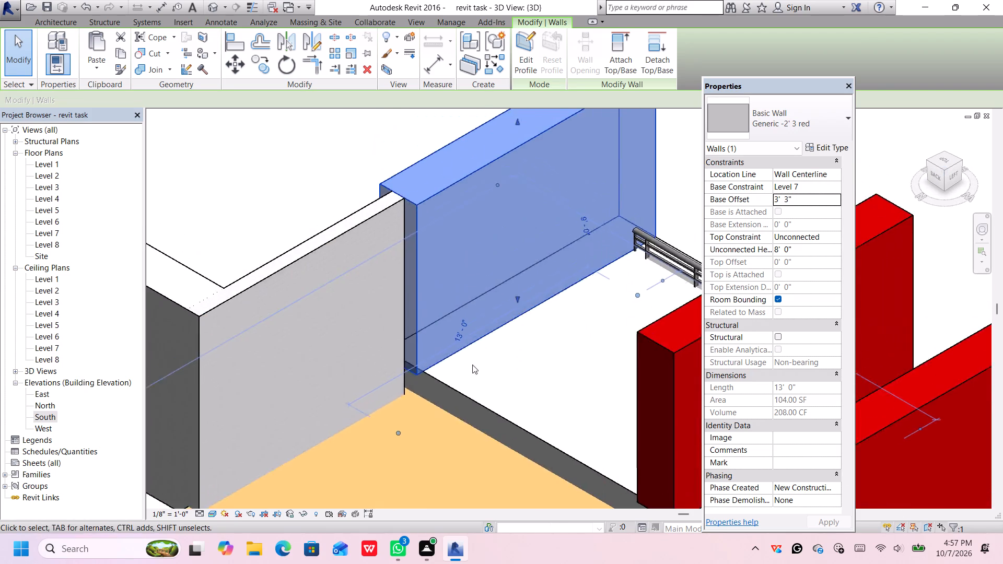
{"action": "scroll", "coordinate": [471, 365], "scroll_direction": "down", "scroll_amount": 11}
{"action": "middle_click_drag", "start_coordinate": [489, 400], "coordinate": [469, 177]}
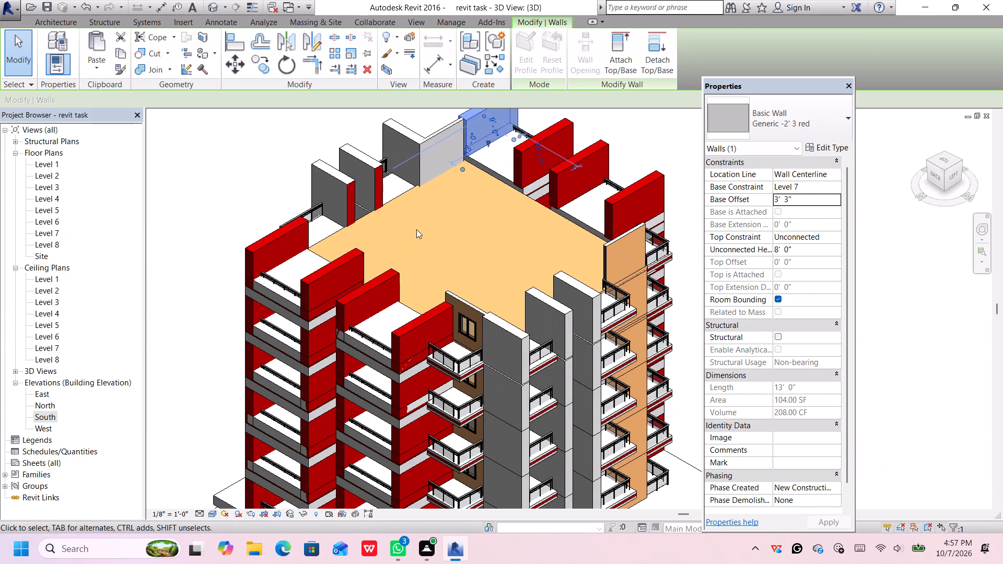
{"action": "scroll", "coordinate": [422, 358], "scroll_direction": "up", "scroll_amount": 1}
{"action": "middle_click_drag", "start_coordinate": [422, 356], "coordinate": [421, 283]}
{"action": "scroll", "coordinate": [422, 287], "scroll_direction": "down", "scroll_amount": 1}
{"action": "middle_click_drag", "start_coordinate": [423, 293], "coordinate": [428, 305]}
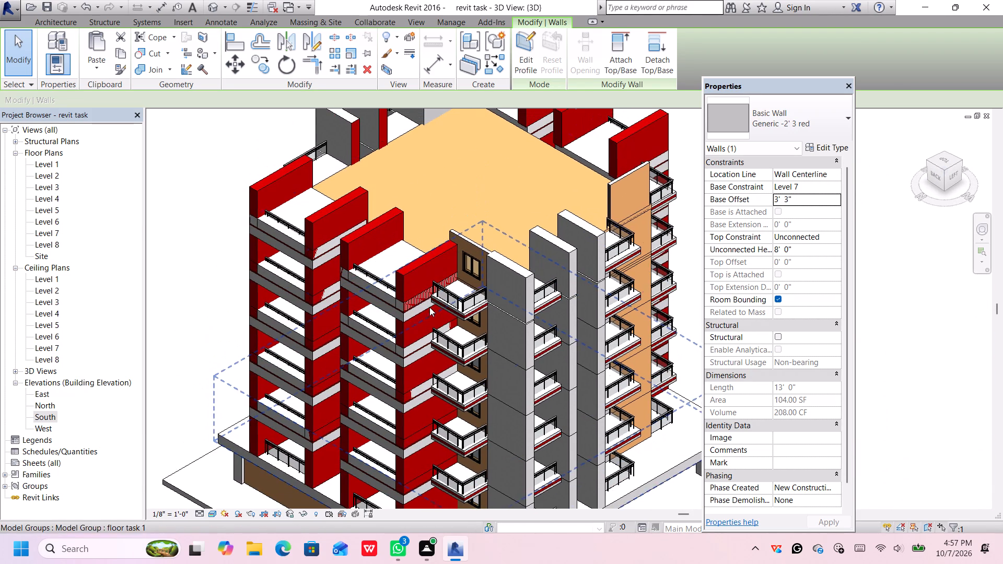
Set the base offset of the back side's top-storey red balcony wall beside the brown window wall to 3' 3".
{"action": "scroll", "coordinate": [415, 300], "scroll_direction": "up", "scroll_amount": 2}
{"action": "left_click", "coordinate": [405, 283]}
{"action": "scroll", "coordinate": [405, 285], "scroll_direction": "up", "scroll_amount": 2}
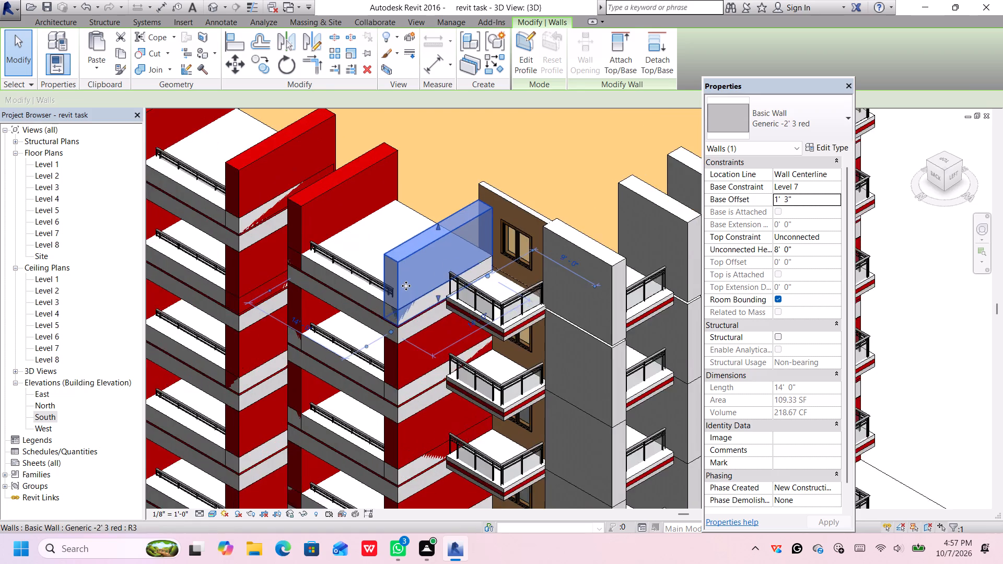
{"action": "scroll", "coordinate": [406, 286], "scroll_direction": "up", "scroll_amount": 2}
{"action": "left_click_drag", "start_coordinate": [806, 196], "coordinate": [761, 206]}
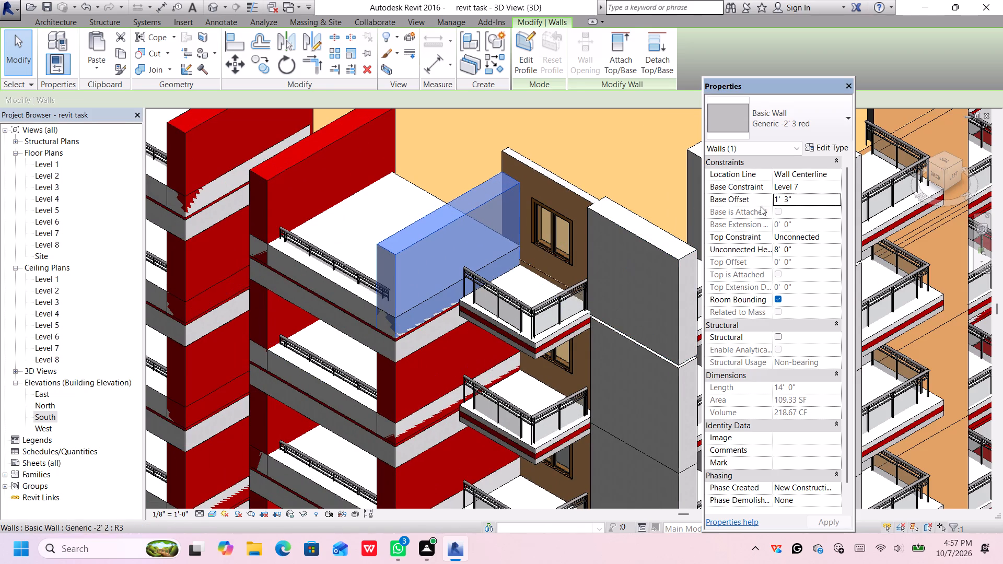
{"action": "left_click_drag", "start_coordinate": [761, 206], "coordinate": [759, 207]}
{"action": "key", "text": "BackSpace"}
{"action": "type", "text": "3'"}
{"action": "type", "text": "3'"}
{"action": "key", "text": "Return"}
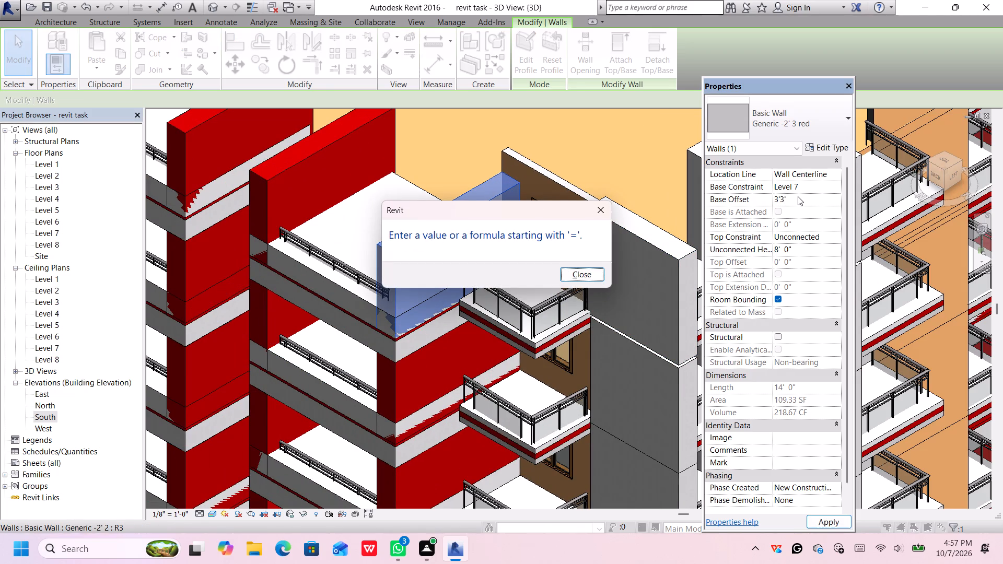
{"action": "left_click", "coordinate": [578, 273]}
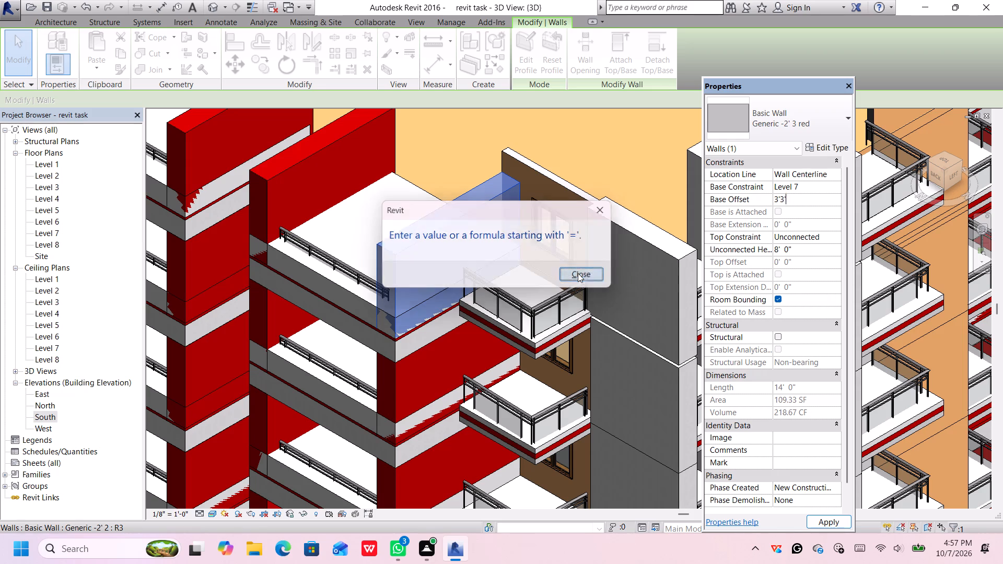
{"action": "left_click", "coordinate": [799, 202]}
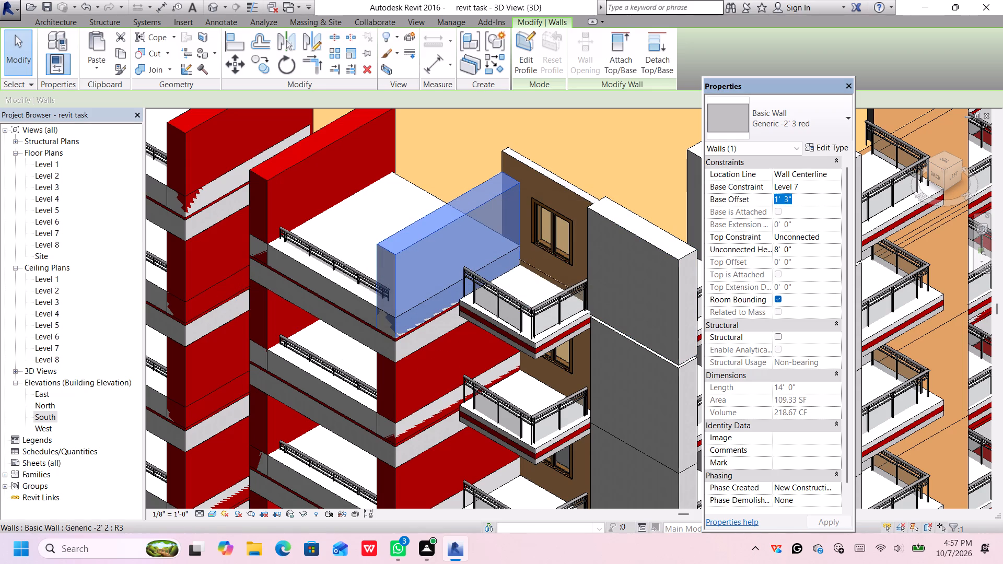
{"action": "key", "text": "BackSpace"}
{"action": "type", "text": "3'3\""}
{"action": "key", "text": "Return"}
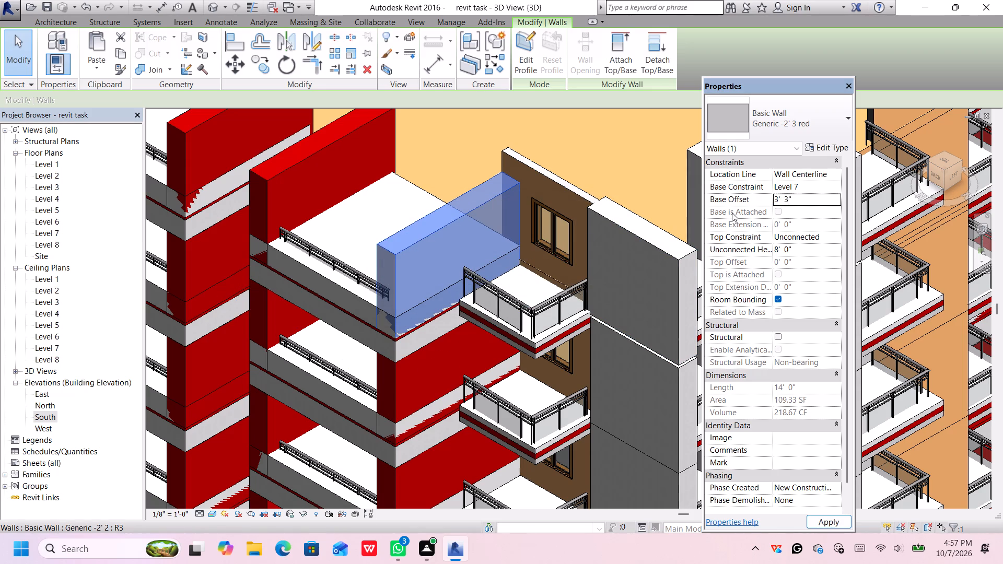
{"action": "left_click", "coordinate": [304, 199]}
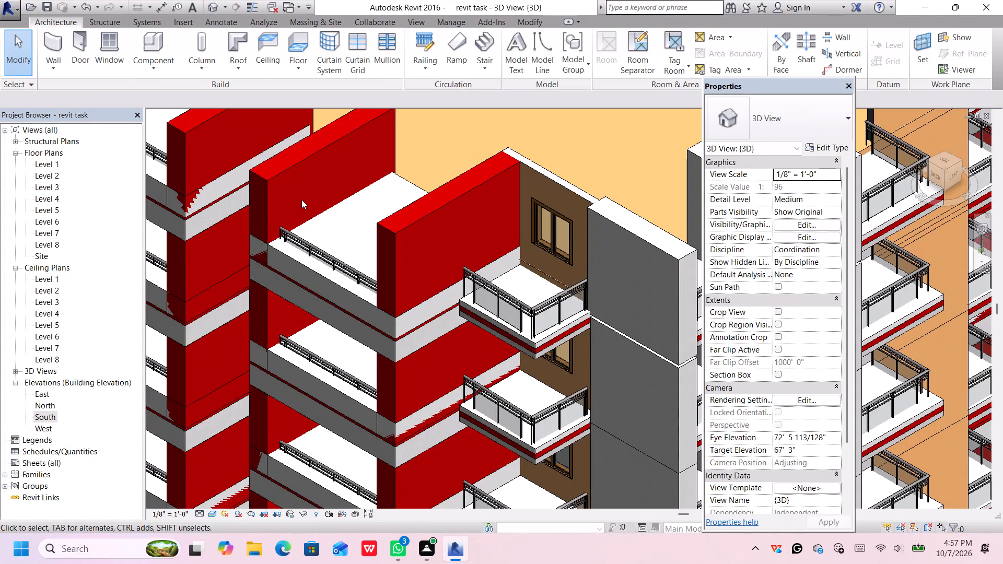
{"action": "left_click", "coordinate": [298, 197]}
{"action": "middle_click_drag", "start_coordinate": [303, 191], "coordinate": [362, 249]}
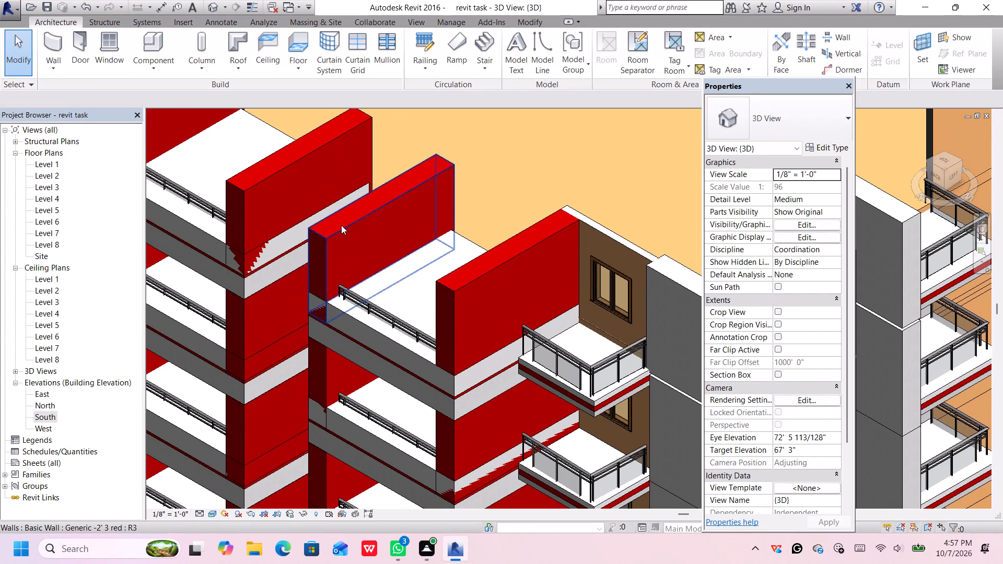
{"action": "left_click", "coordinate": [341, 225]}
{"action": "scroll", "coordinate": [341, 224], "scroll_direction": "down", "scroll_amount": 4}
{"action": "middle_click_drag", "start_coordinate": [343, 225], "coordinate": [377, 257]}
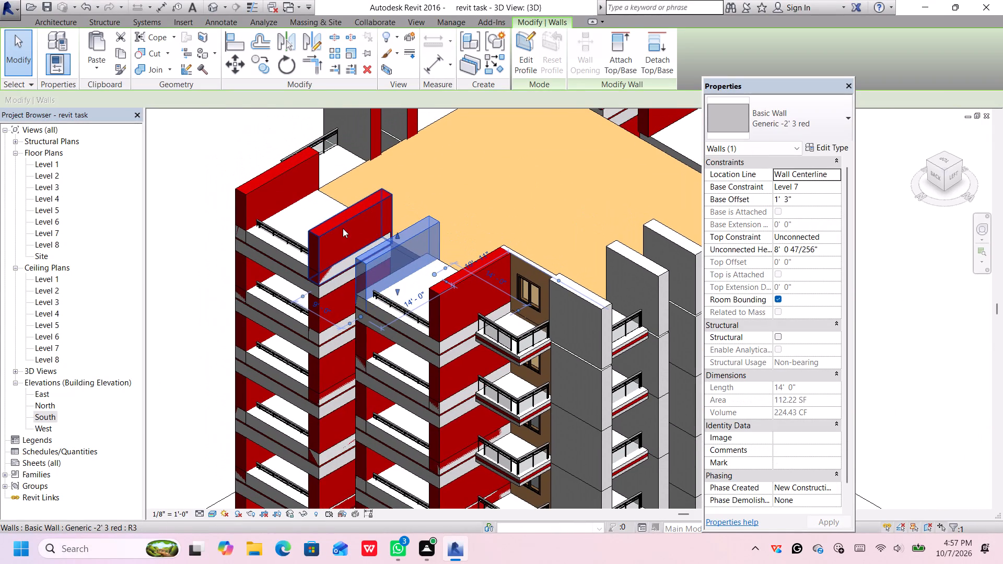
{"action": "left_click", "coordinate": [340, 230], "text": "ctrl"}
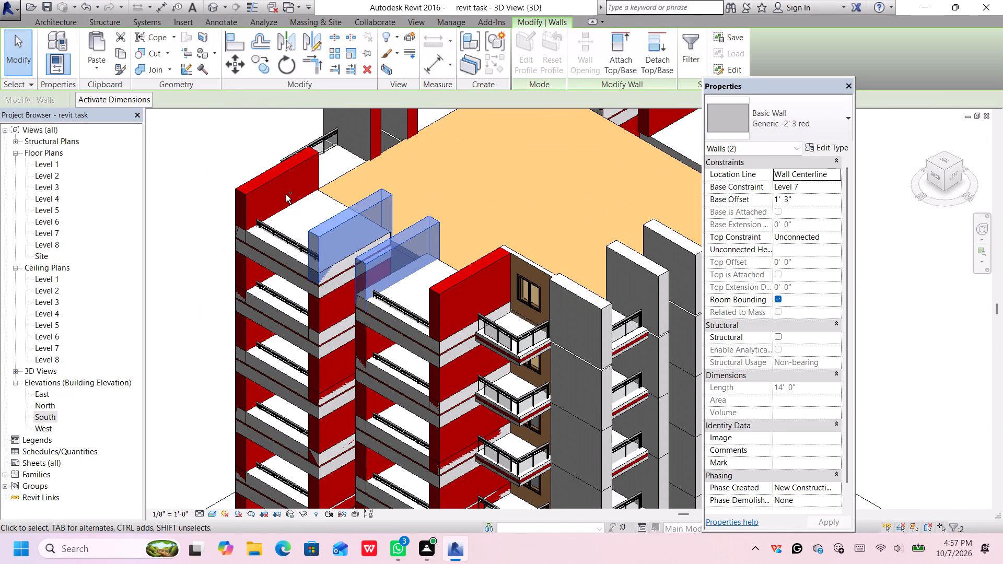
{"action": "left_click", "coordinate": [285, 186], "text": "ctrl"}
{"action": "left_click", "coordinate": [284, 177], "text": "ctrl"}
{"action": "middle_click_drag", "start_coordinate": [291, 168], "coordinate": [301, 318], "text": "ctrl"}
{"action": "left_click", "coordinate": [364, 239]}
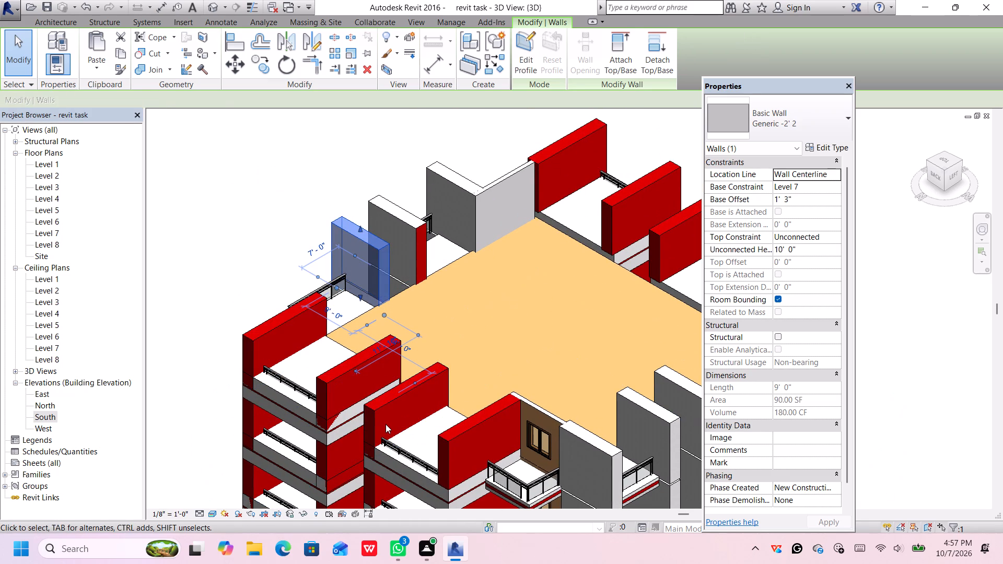
Set the base offset of the other three red balcony walls along the back side's top storey to 3' 3".
{"action": "left_click", "coordinate": [388, 407]}
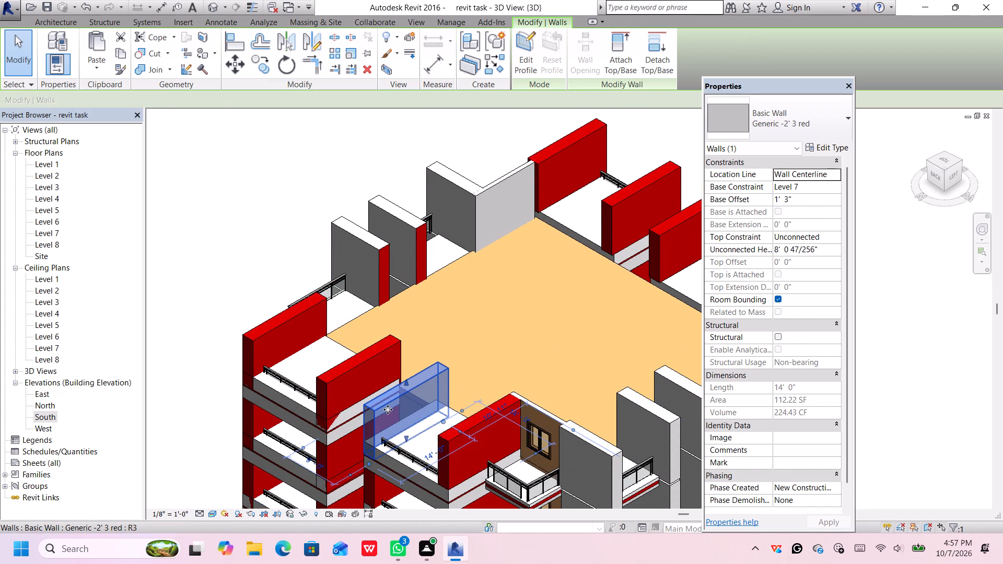
{"action": "left_click", "coordinate": [353, 364], "text": "ctrl"}
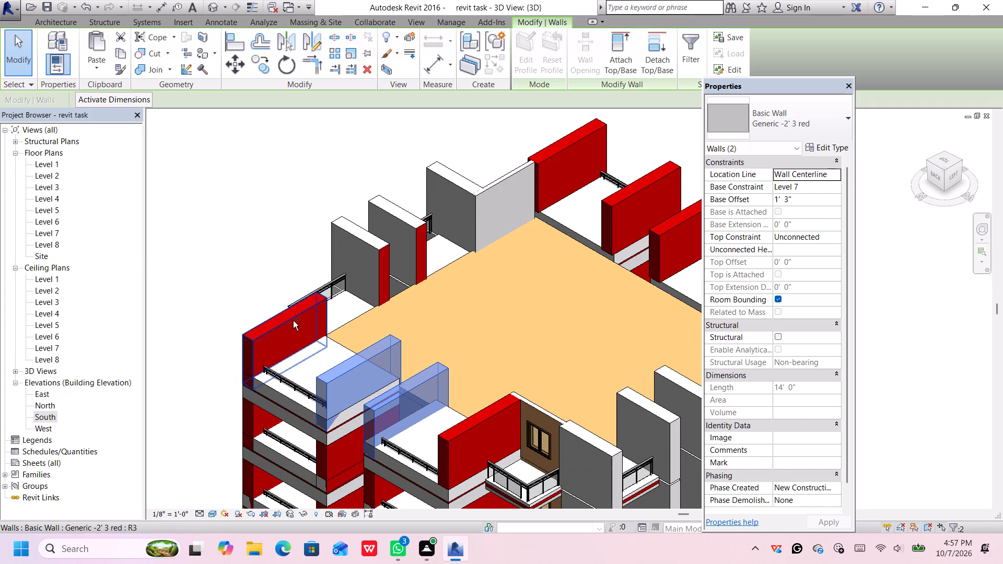
{"action": "left_click", "coordinate": [293, 321], "text": "ctrl"}
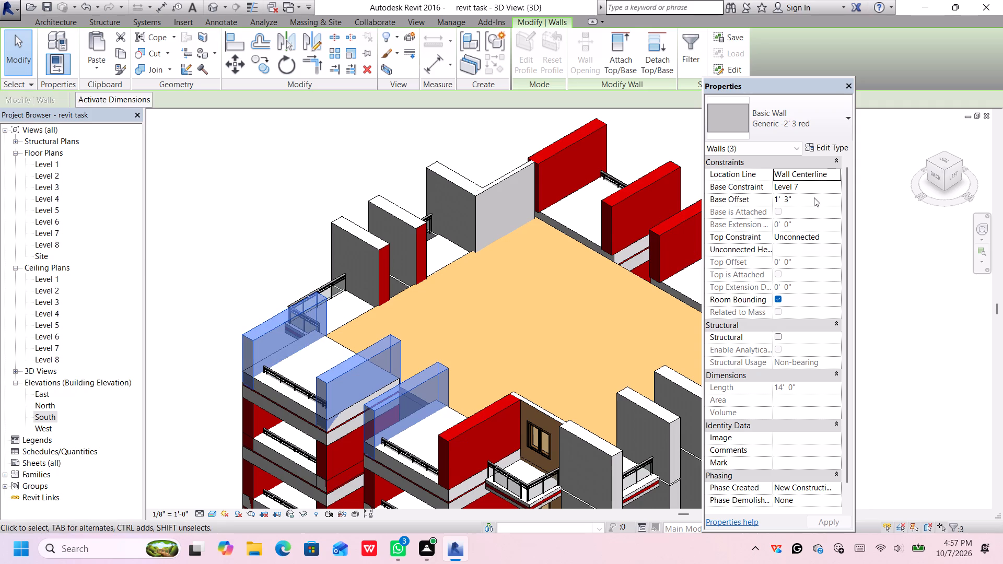
{"action": "left_click", "coordinate": [813, 198]}
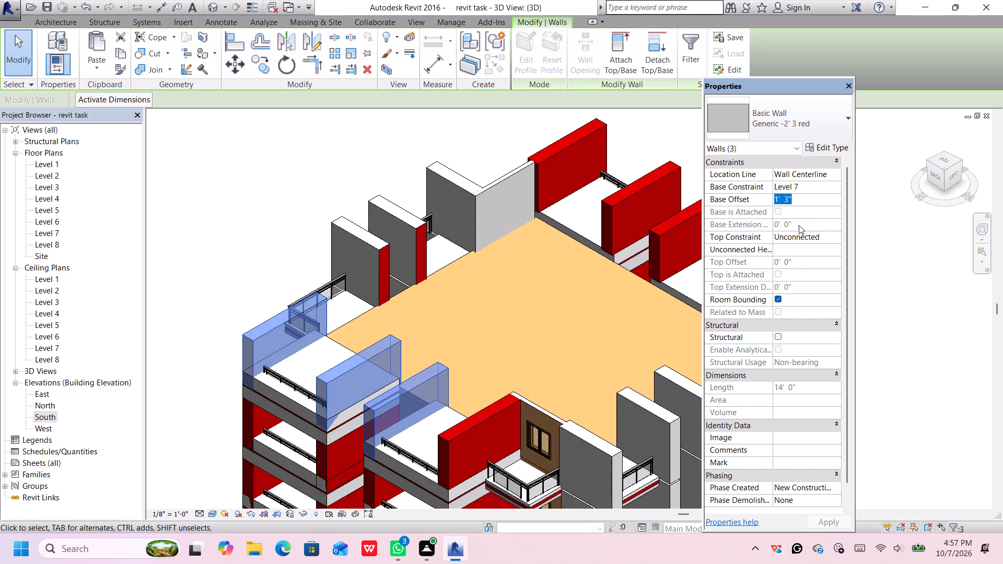
{"action": "key", "text": "BackSpace"}
{"action": "type", "text": "3'"}
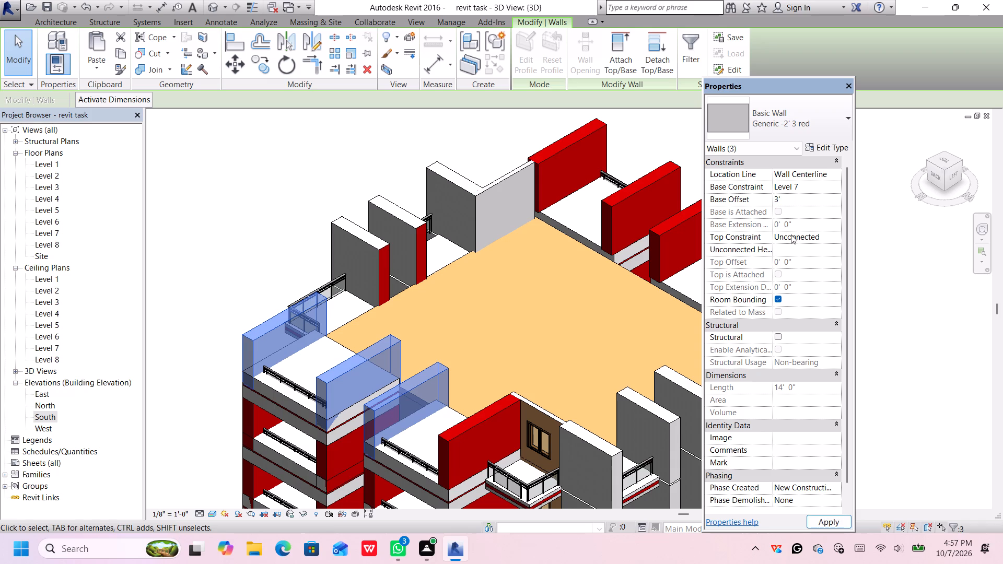
{"action": "key", "text": "3"}
{"action": "key", "text": "shift+quotedbl"}
{"action": "key", "text": "Return"}
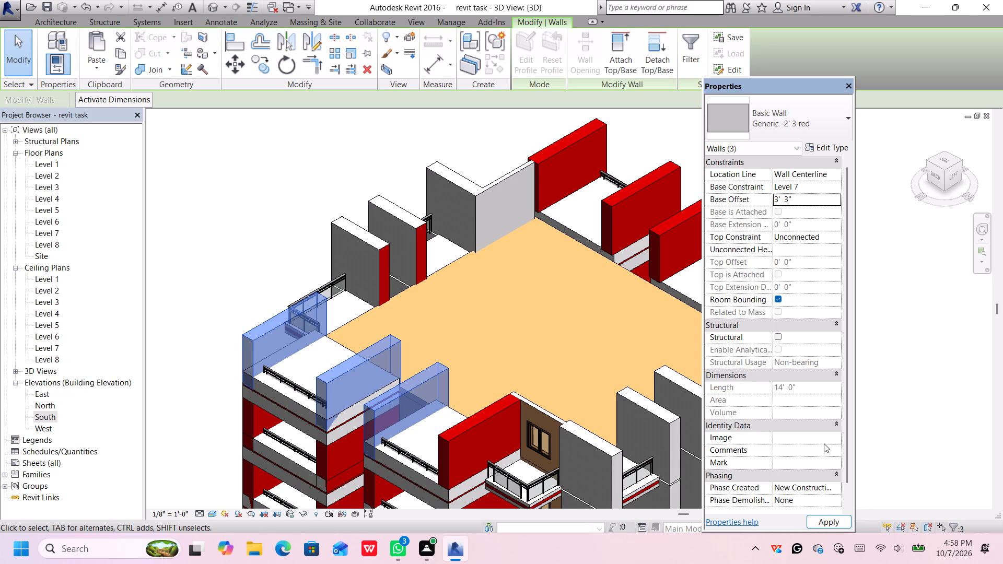
Examine how the top-storey red balcony walls line up around the building's back and left sides.
{"action": "scroll", "coordinate": [737, 523], "scroll_direction": "up", "scroll_amount": 1}
{"action": "scroll", "coordinate": [418, 452], "scroll_direction": "down", "scroll_amount": 1}
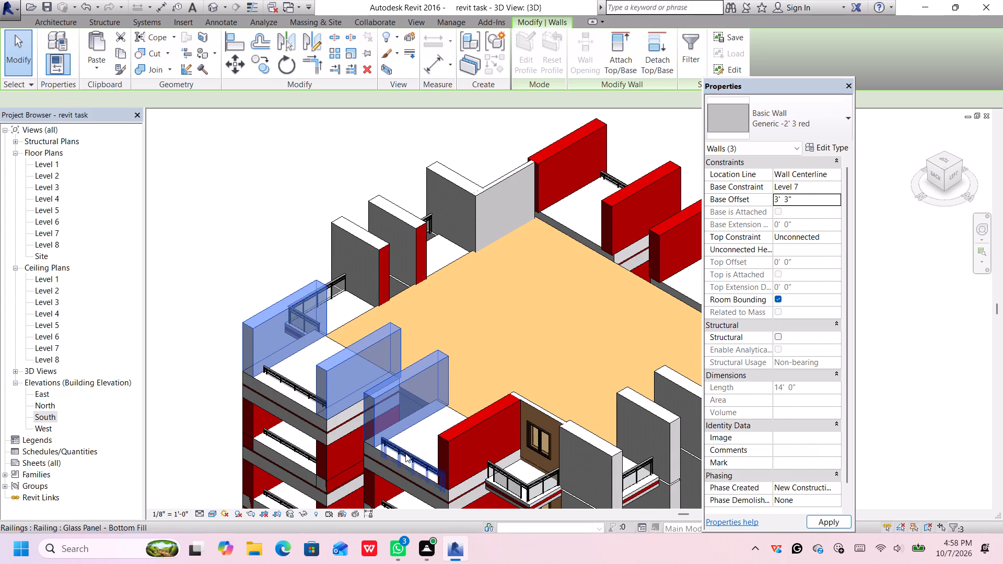
{"action": "scroll", "coordinate": [405, 453], "scroll_direction": "down", "scroll_amount": 1}
{"action": "middle_click_drag", "start_coordinate": [394, 460], "coordinate": [395, 228]}
{"action": "middle_click_drag", "start_coordinate": [446, 425], "coordinate": [434, 392]}
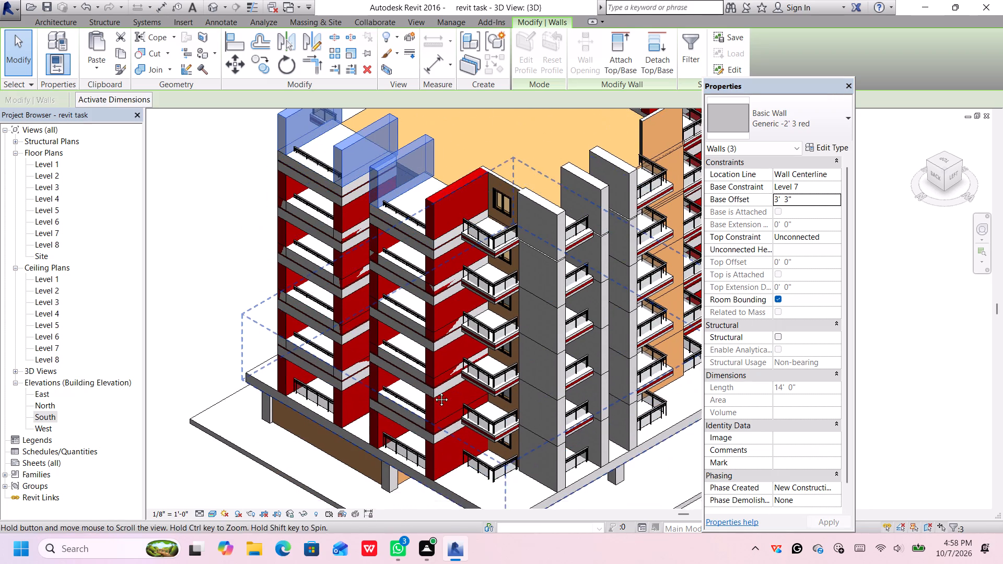
{"action": "middle_click_drag", "start_coordinate": [434, 392], "coordinate": [429, 328]}
{"action": "scroll", "coordinate": [436, 373], "scroll_direction": "up", "scroll_amount": 1}
{"action": "middle_click_drag", "start_coordinate": [444, 360], "coordinate": [444, 440]}
{"action": "scroll", "coordinate": [444, 438], "scroll_direction": "down", "scroll_amount": 2}
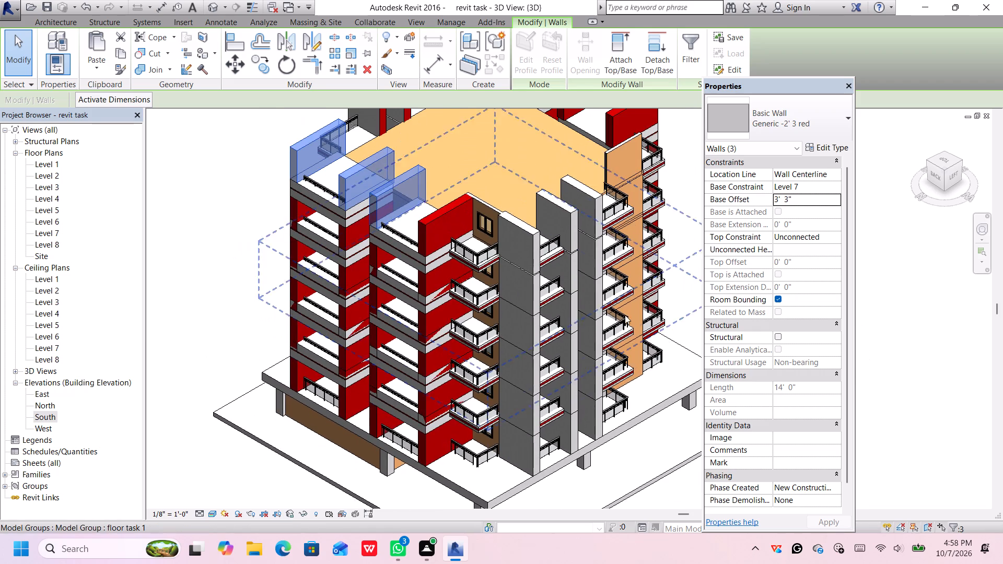
{"action": "scroll", "coordinate": [645, 302], "scroll_direction": "down", "scroll_amount": 1}
{"action": "middle_click_drag", "start_coordinate": [643, 303], "coordinate": [609, 426]}
{"action": "middle_click", "coordinate": [609, 426]}
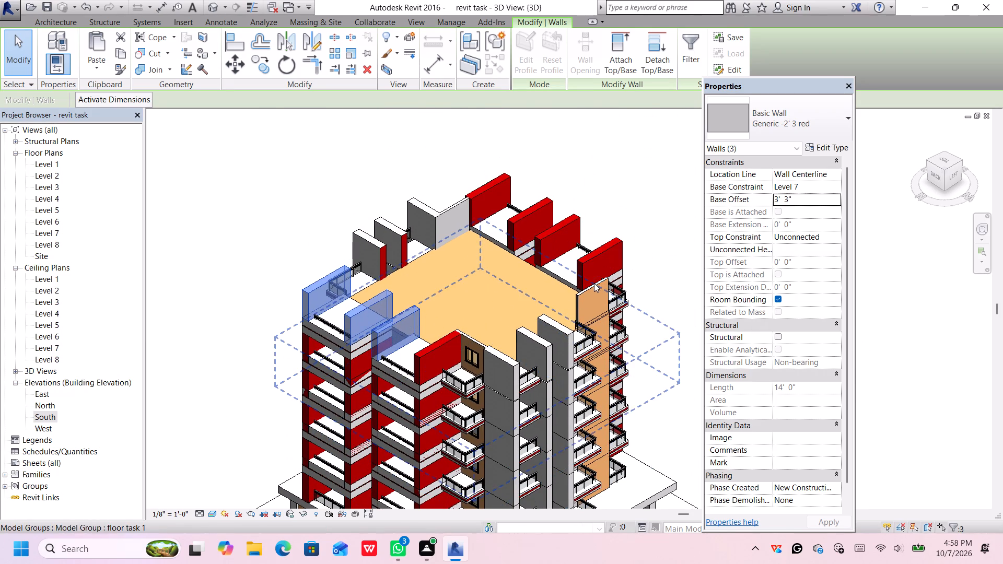
{"action": "middle_click_drag", "start_coordinate": [486, 420], "coordinate": [473, 337]}
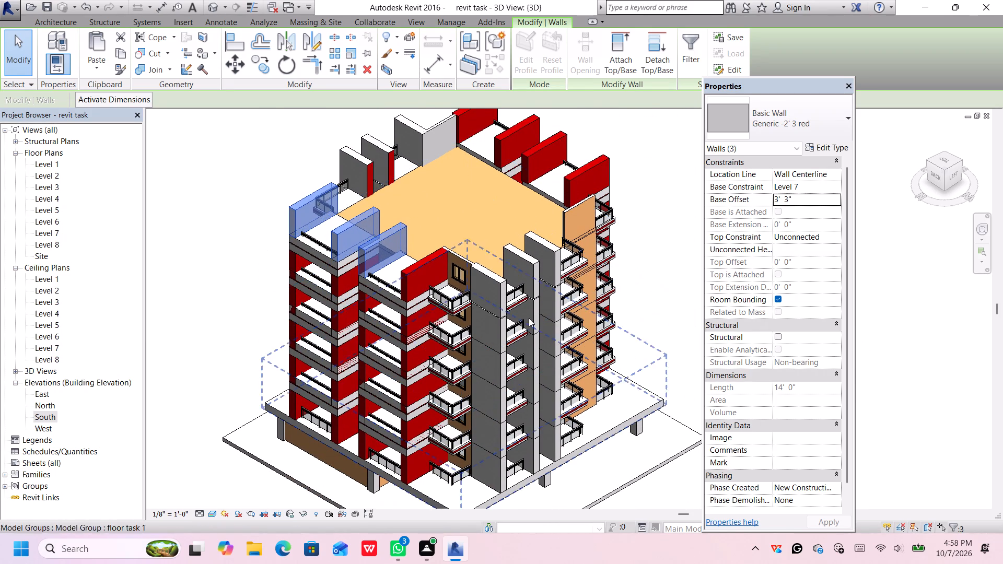
{"action": "middle_click_drag", "start_coordinate": [598, 250], "coordinate": [606, 293]}
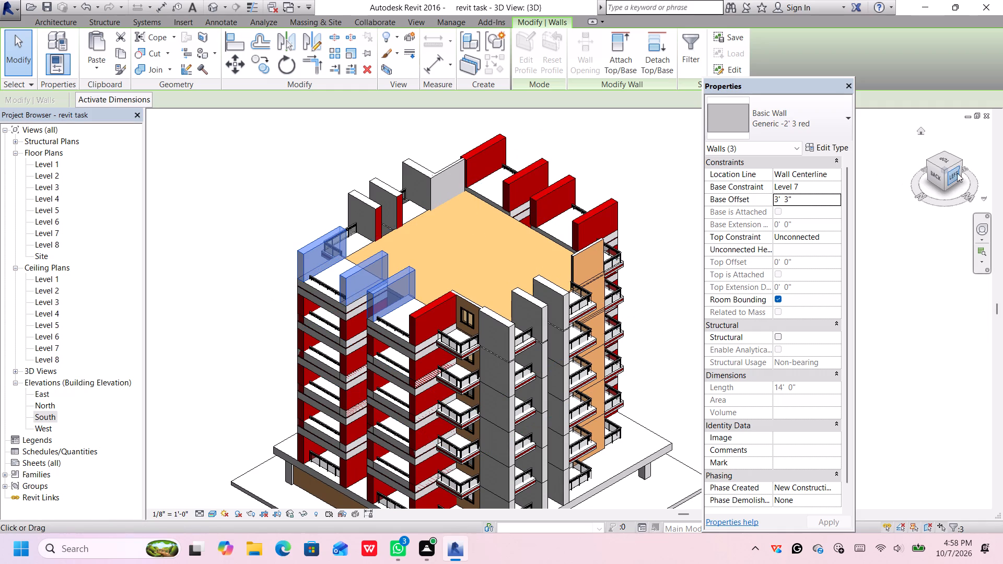
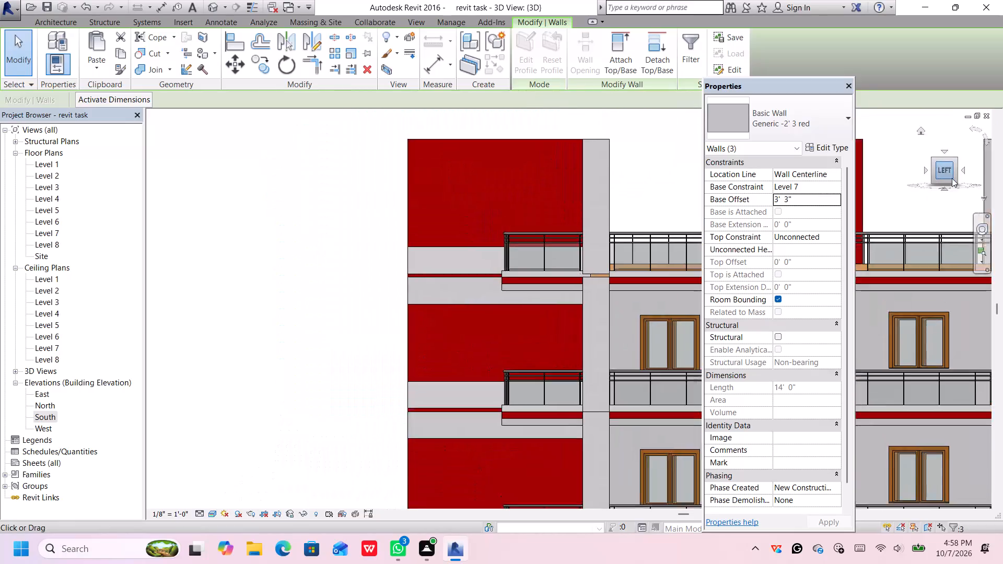
Examine the building's upper floors from the left, back, right and front views.
{"action": "scroll", "coordinate": [555, 389], "scroll_direction": "down", "scroll_amount": 5}
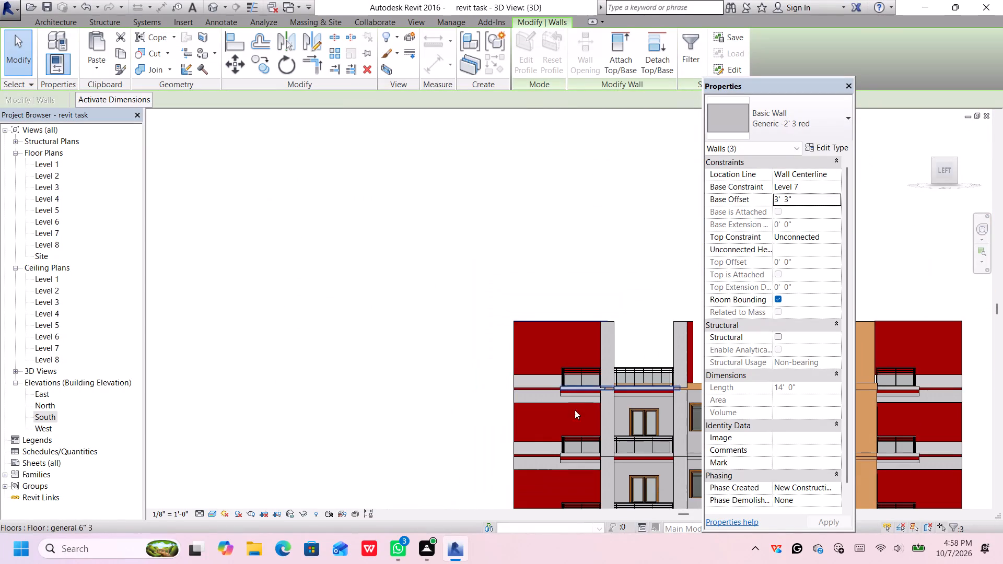
{"action": "middle_click_drag", "start_coordinate": [577, 420], "coordinate": [457, 247]}
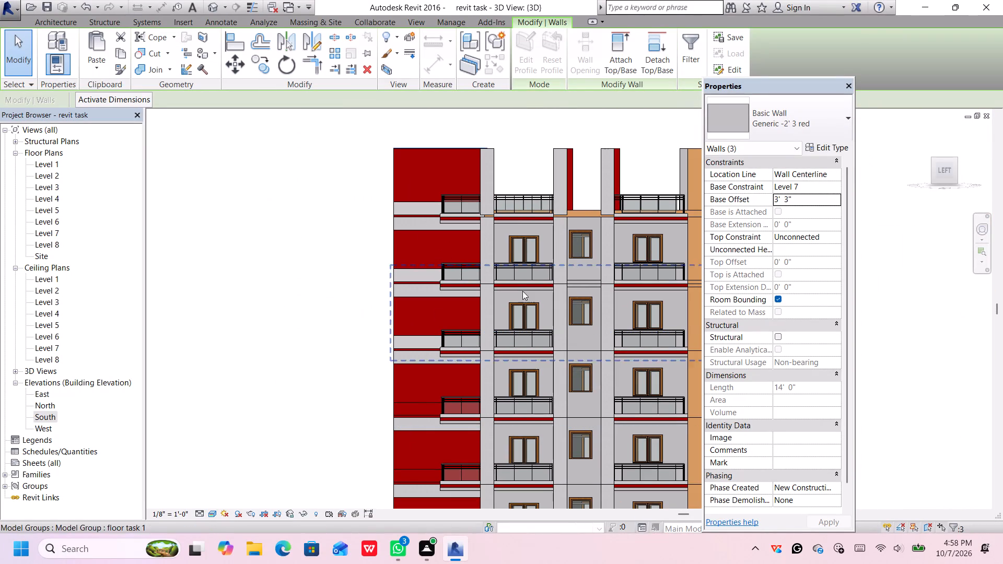
{"action": "left_click", "coordinate": [933, 168]}
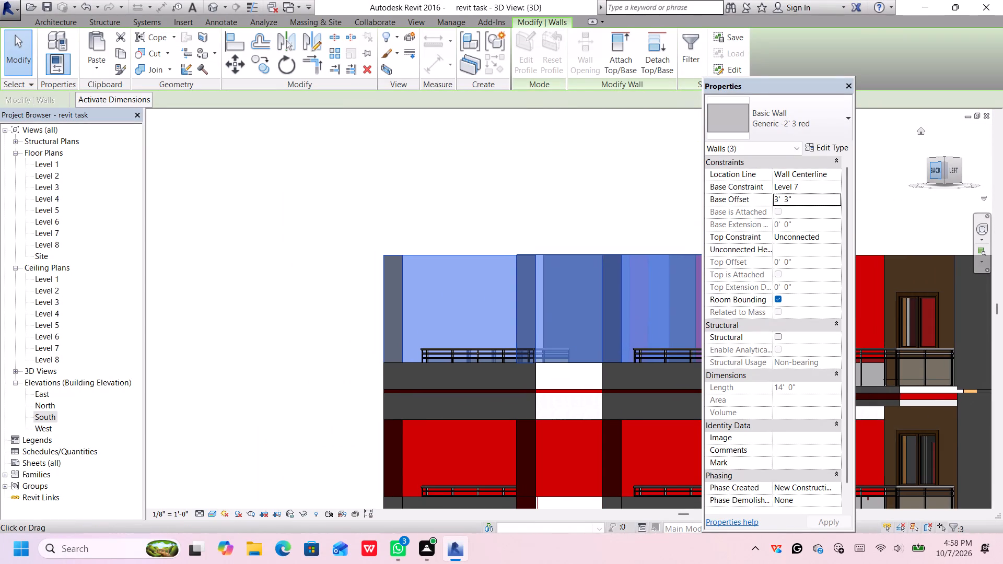
{"action": "left_click", "coordinate": [934, 172]}
{"action": "scroll", "coordinate": [566, 335], "scroll_direction": "down", "scroll_amount": 2}
{"action": "middle_click_drag", "start_coordinate": [564, 334], "coordinate": [473, 192]}
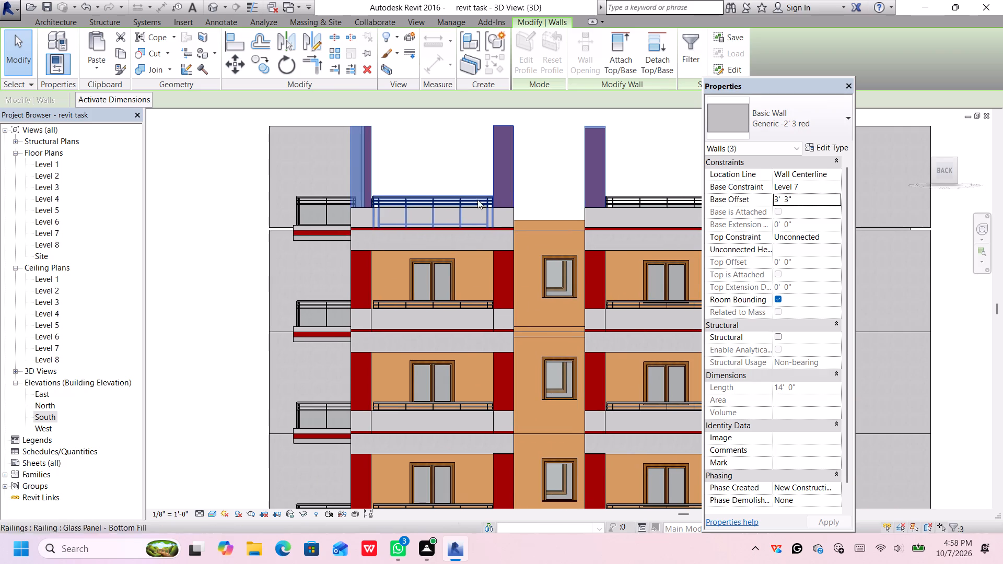
{"action": "left_click", "coordinate": [934, 172]}
{"action": "left_click", "coordinate": [931, 172]}
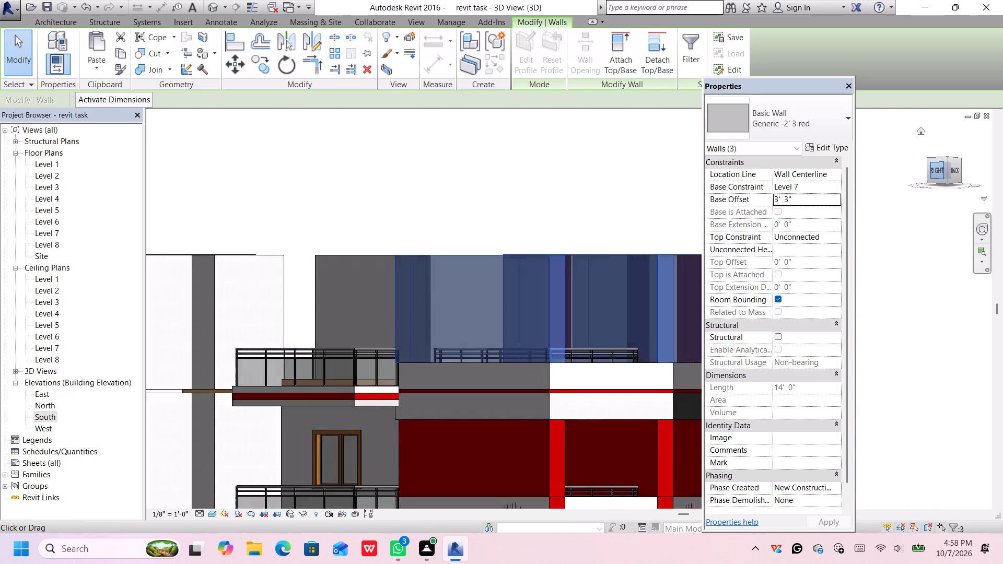
{"action": "left_click", "coordinate": [933, 170]}
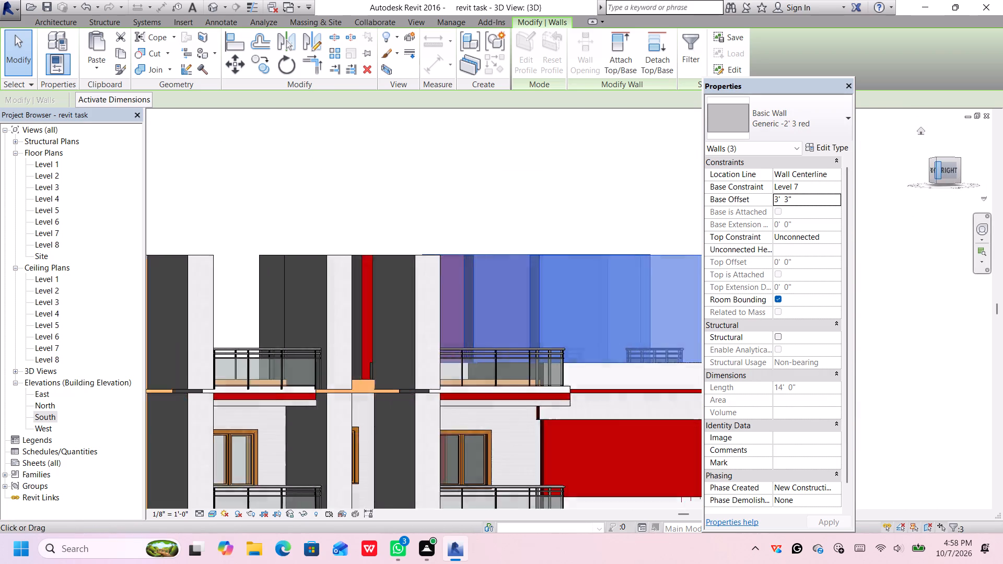
{"action": "left_click", "coordinate": [933, 170]}
{"action": "scroll", "coordinate": [534, 338], "scroll_direction": "down", "scroll_amount": 8}
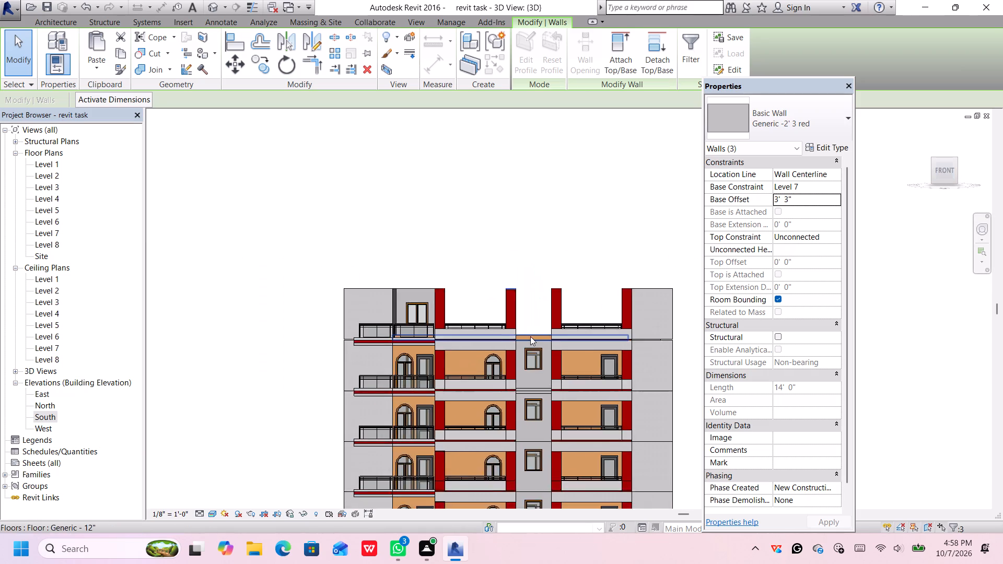
{"action": "scroll", "coordinate": [530, 336], "scroll_direction": "down", "scroll_amount": 4}
{"action": "middle_click_drag", "start_coordinate": [533, 347], "coordinate": [499, 277]}
{"action": "scroll", "coordinate": [408, 261], "scroll_direction": "up", "scroll_amount": 4}
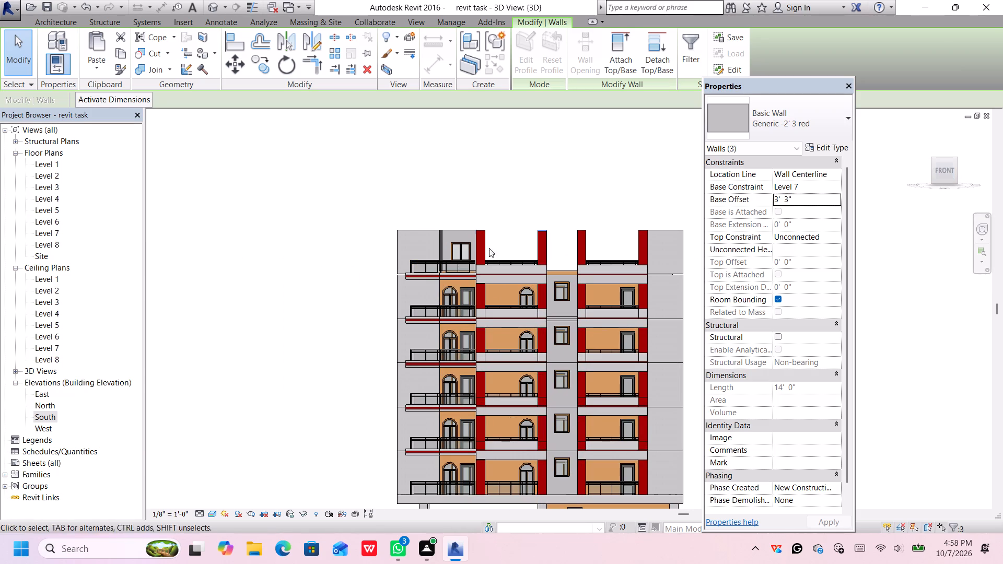
{"action": "scroll", "coordinate": [468, 243], "scroll_direction": "up", "scroll_amount": 1}
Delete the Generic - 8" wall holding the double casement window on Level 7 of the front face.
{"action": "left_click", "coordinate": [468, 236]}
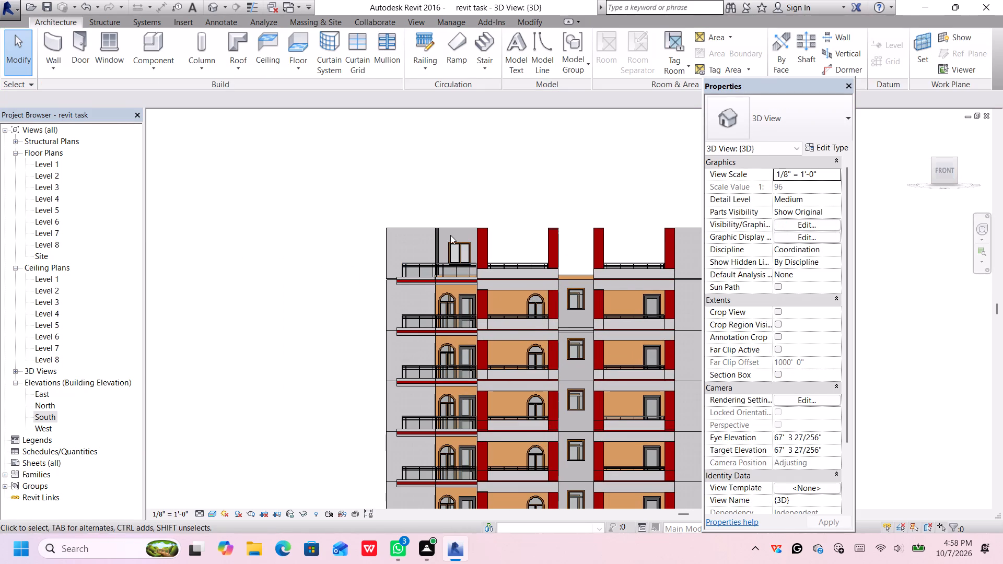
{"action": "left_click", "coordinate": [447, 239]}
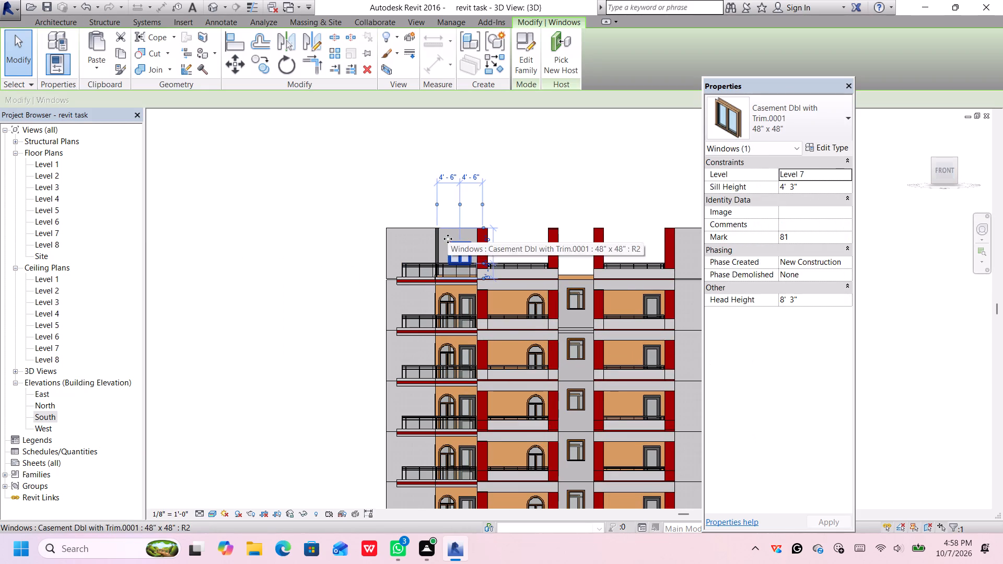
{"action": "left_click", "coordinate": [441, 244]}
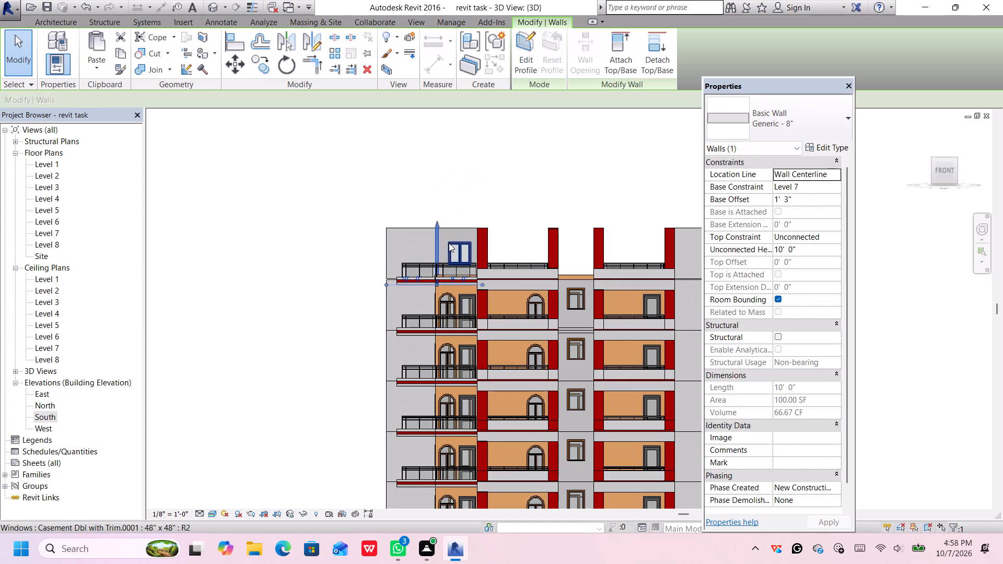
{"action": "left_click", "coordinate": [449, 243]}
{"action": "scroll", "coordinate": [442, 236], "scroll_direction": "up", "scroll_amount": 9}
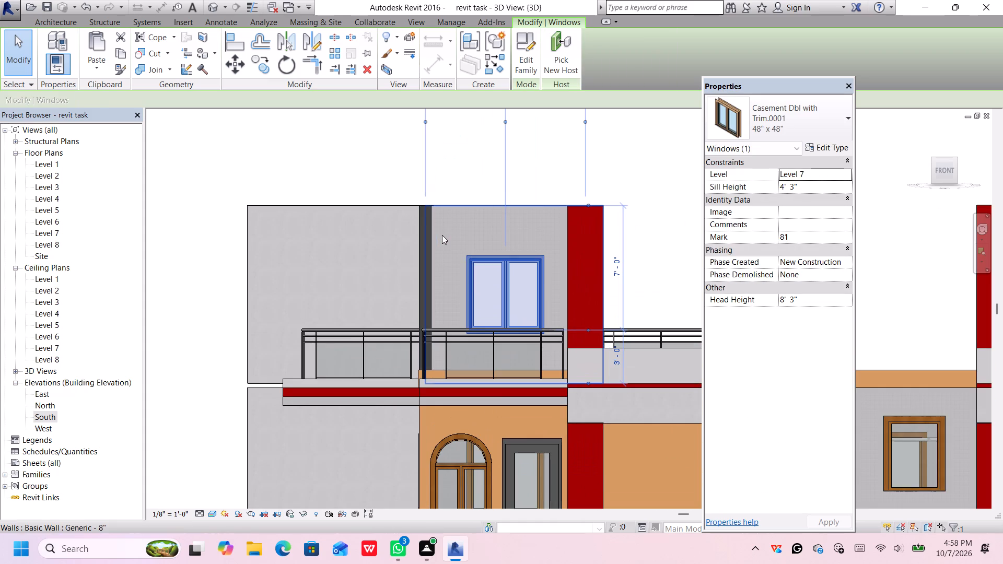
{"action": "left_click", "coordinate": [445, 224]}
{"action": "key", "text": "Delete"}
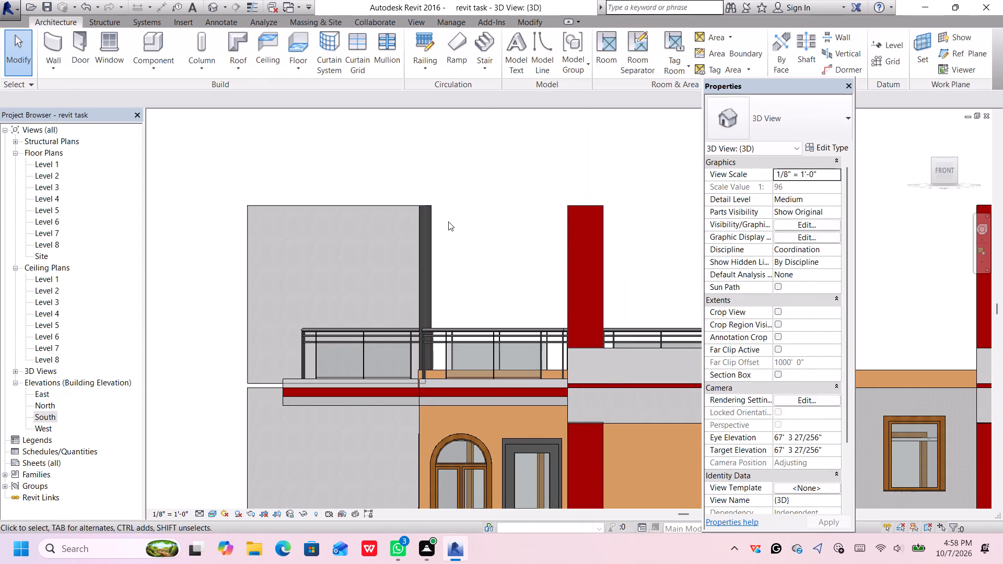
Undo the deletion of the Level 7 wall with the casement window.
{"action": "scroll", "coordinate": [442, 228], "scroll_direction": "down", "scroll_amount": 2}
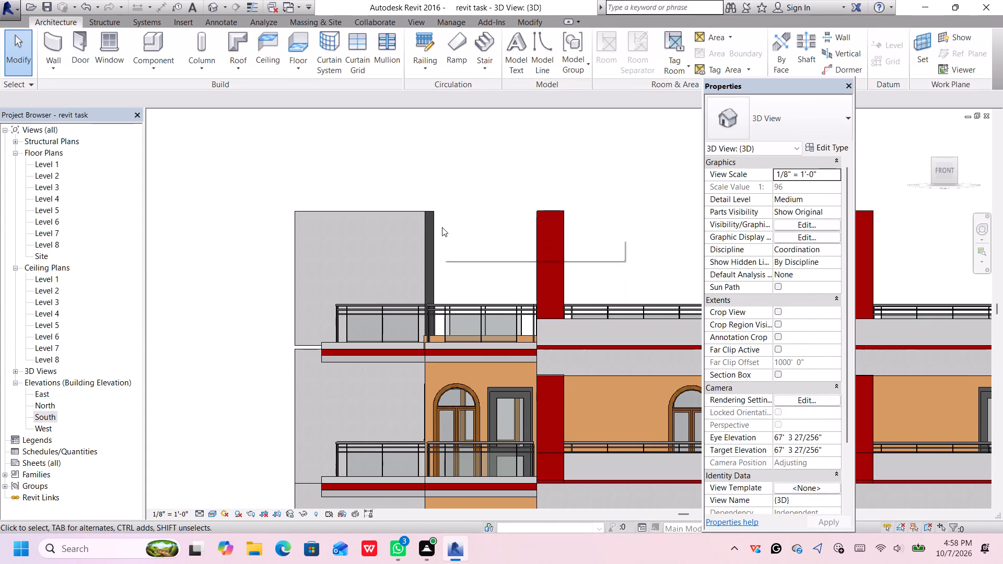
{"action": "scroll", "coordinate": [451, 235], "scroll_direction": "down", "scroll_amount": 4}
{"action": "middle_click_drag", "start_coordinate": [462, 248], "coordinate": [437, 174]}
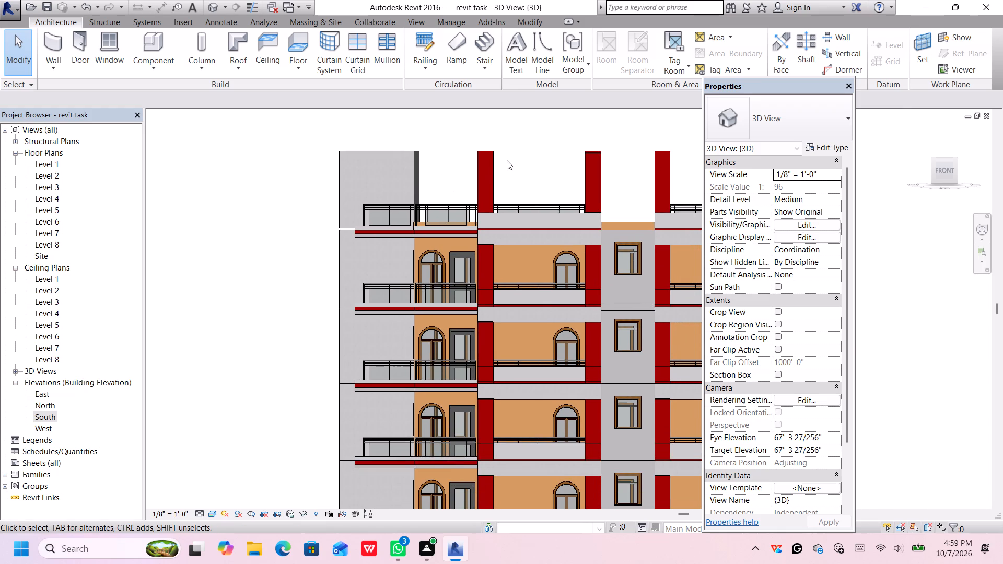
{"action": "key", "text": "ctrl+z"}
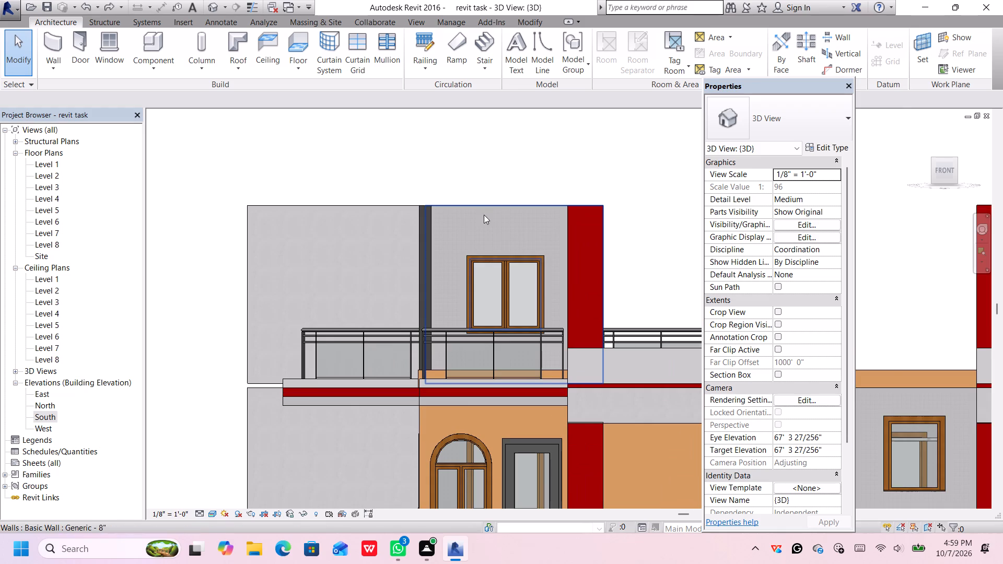
From an isometric view, delete the Level 7 Generic - 8" wall with the casement window at the rooftop corner.
{"action": "scroll", "coordinate": [463, 237], "scroll_direction": "down", "scroll_amount": 5}
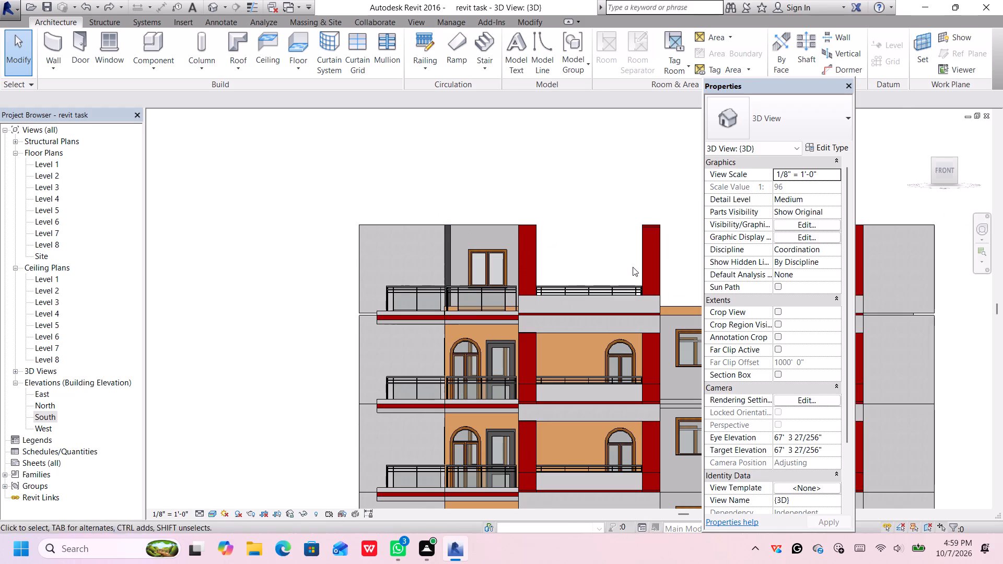
{"action": "left_click", "coordinate": [936, 158]}
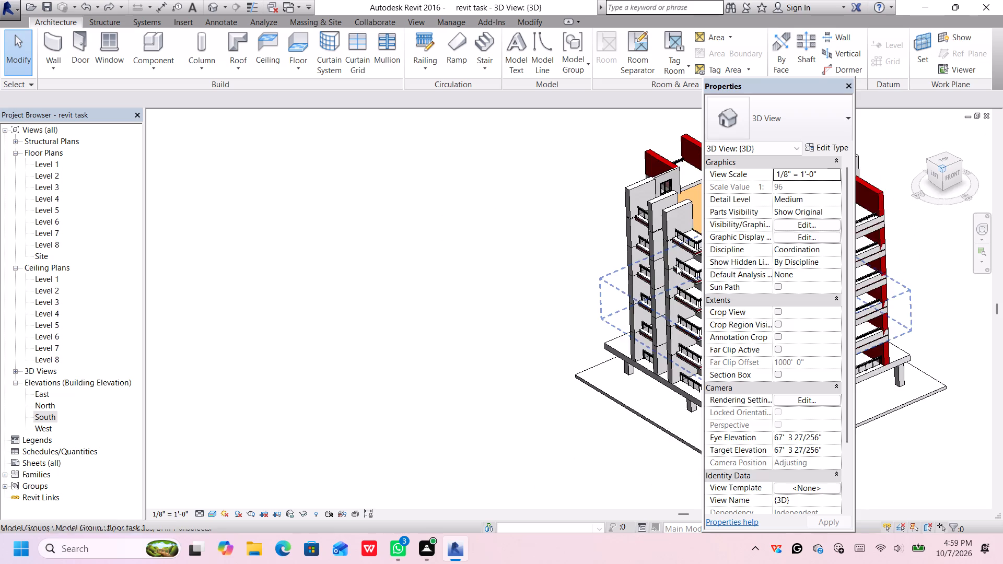
{"action": "middle_click_drag", "start_coordinate": [583, 254], "coordinate": [508, 253]}
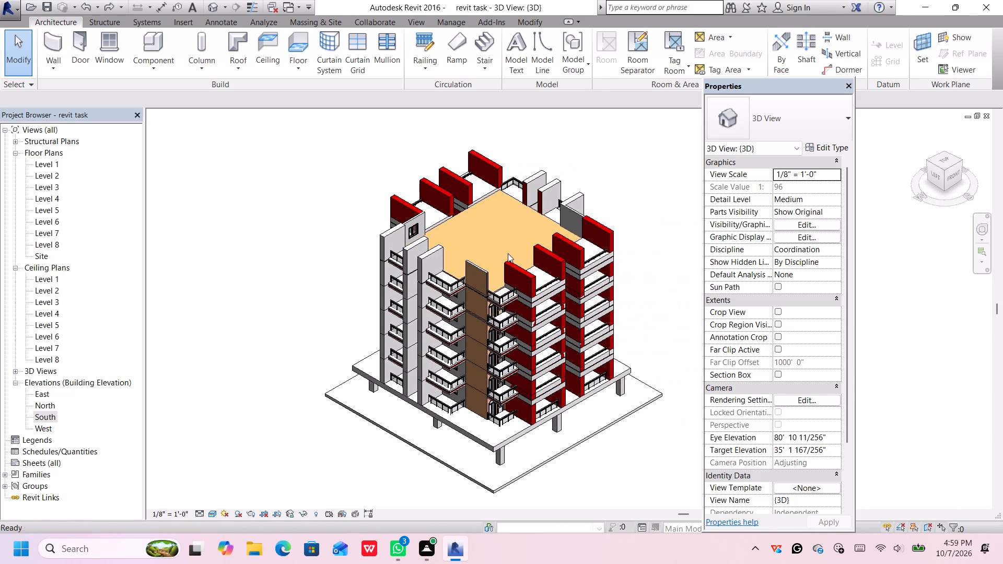
{"action": "scroll", "coordinate": [464, 258], "scroll_direction": "up", "scroll_amount": 1}
{"action": "middle_click_drag", "start_coordinate": [500, 238], "coordinate": [495, 259]}
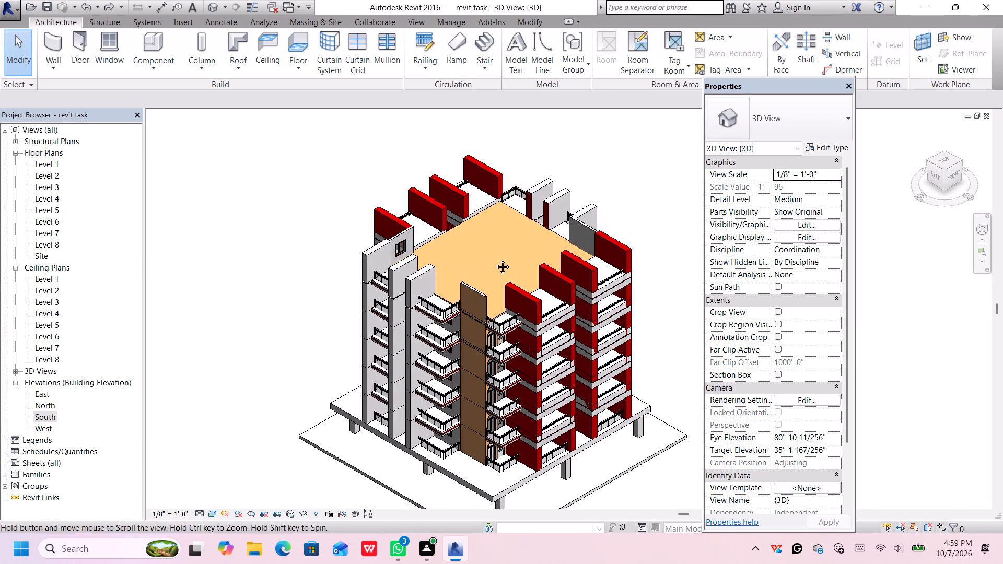
{"action": "middle_click_drag", "start_coordinate": [495, 259], "coordinate": [495, 261]}
{"action": "middle_click_drag", "start_coordinate": [523, 251], "coordinate": [528, 267]}
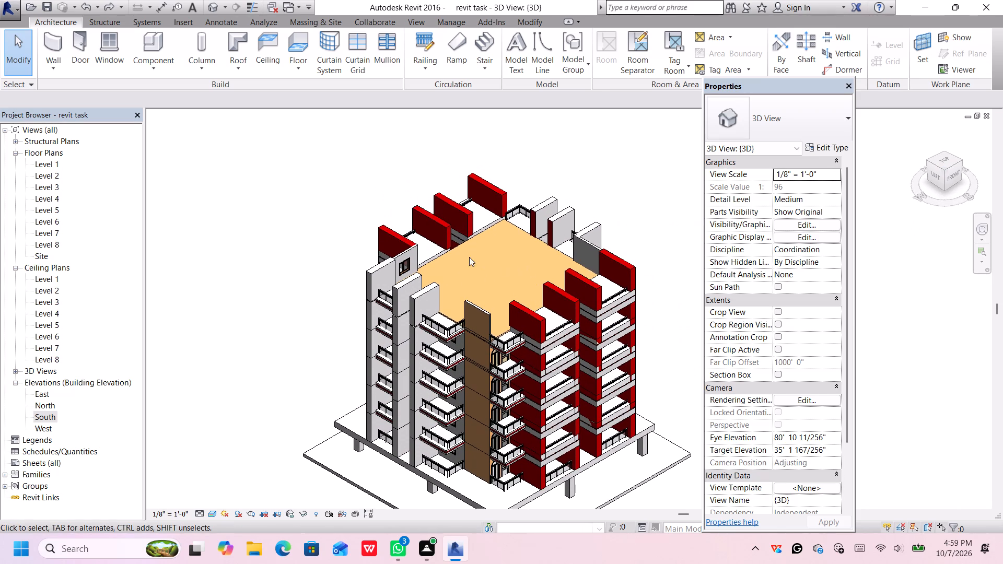
{"action": "scroll", "coordinate": [451, 257], "scroll_direction": "up", "scroll_amount": 1}
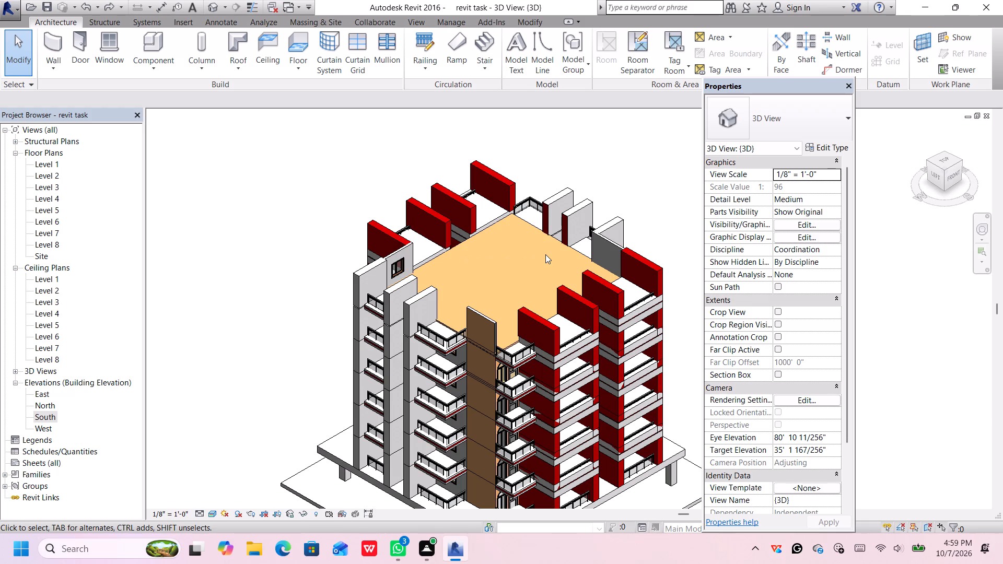
{"action": "left_click", "coordinate": [406, 256]}
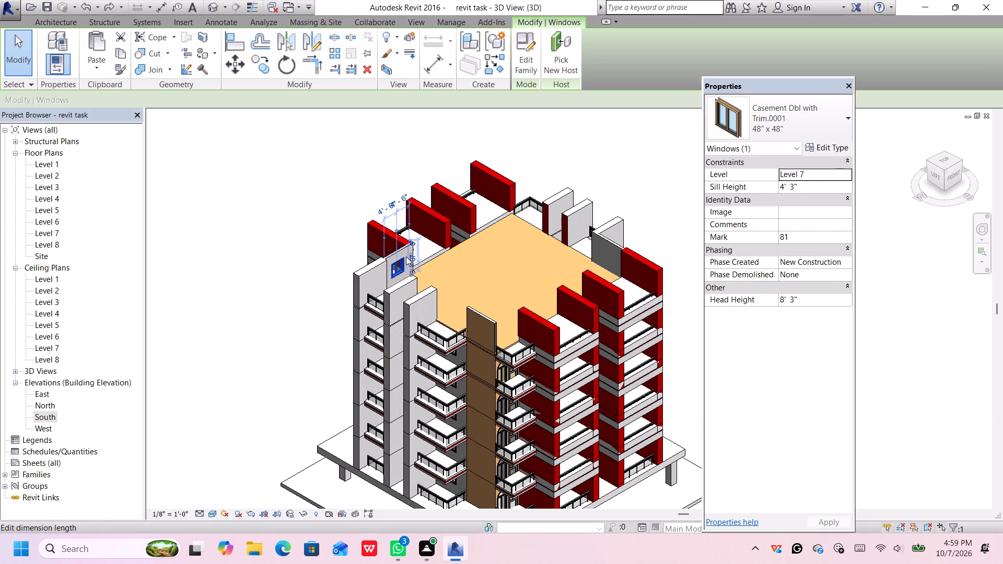
{"action": "left_click", "coordinate": [390, 256]}
{"action": "scroll", "coordinate": [397, 265], "scroll_direction": "up", "scroll_amount": 6}
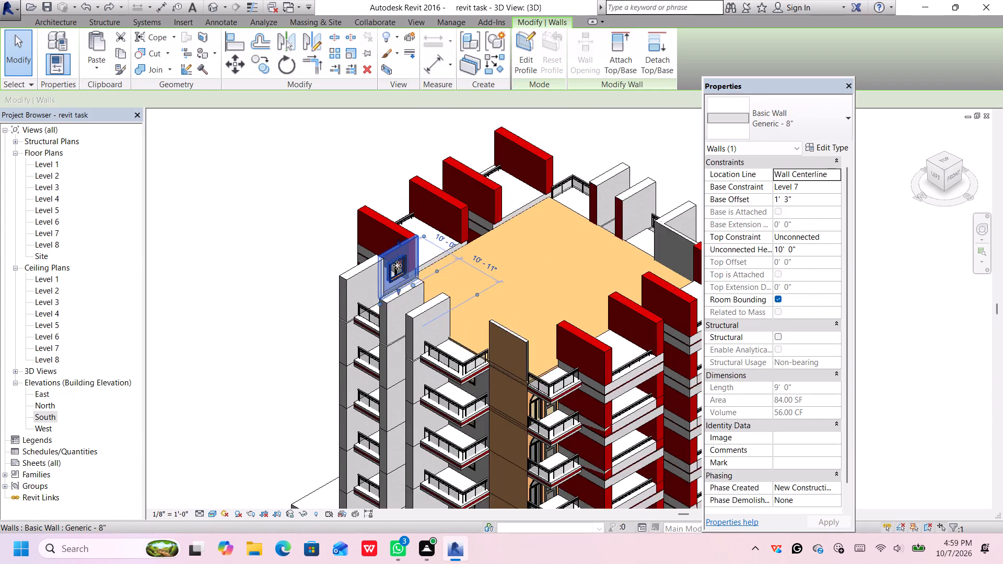
{"action": "scroll", "coordinate": [400, 273], "scroll_direction": "up", "scroll_amount": 2}
{"action": "key", "text": "Delete"}
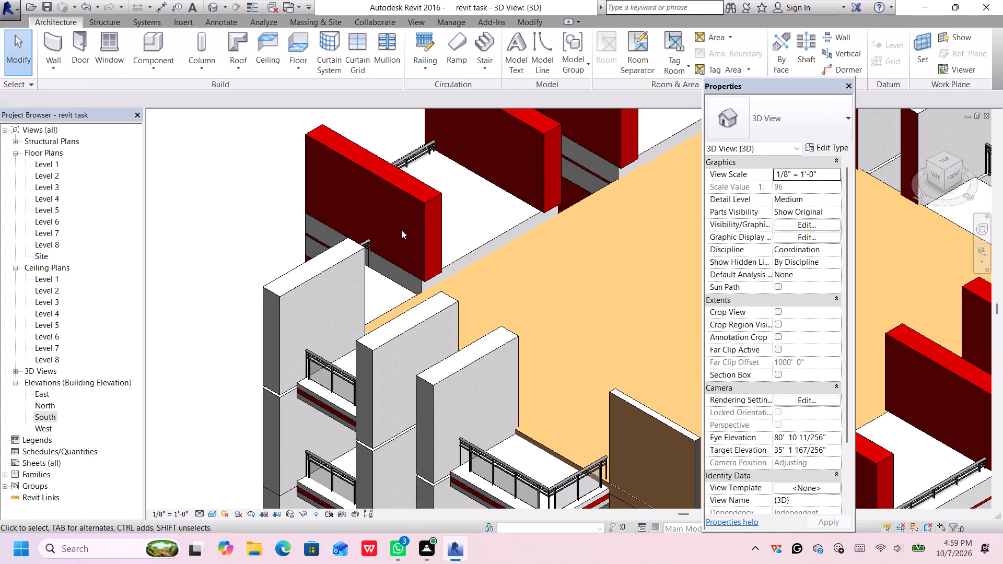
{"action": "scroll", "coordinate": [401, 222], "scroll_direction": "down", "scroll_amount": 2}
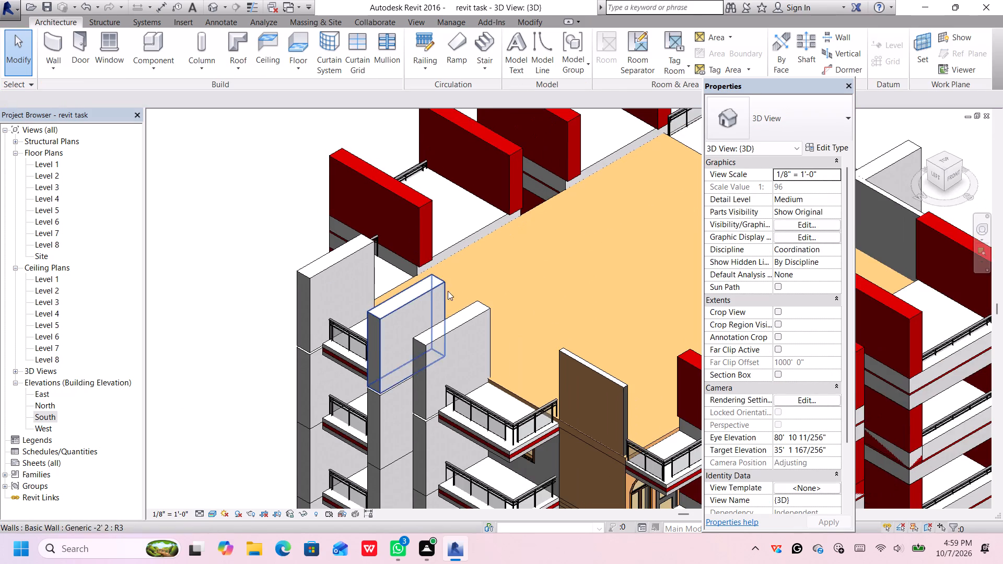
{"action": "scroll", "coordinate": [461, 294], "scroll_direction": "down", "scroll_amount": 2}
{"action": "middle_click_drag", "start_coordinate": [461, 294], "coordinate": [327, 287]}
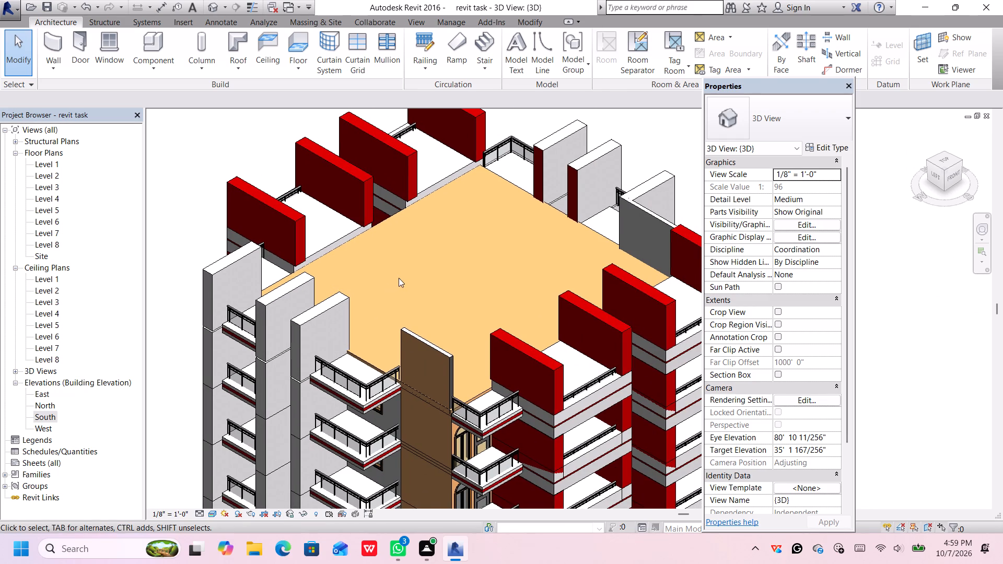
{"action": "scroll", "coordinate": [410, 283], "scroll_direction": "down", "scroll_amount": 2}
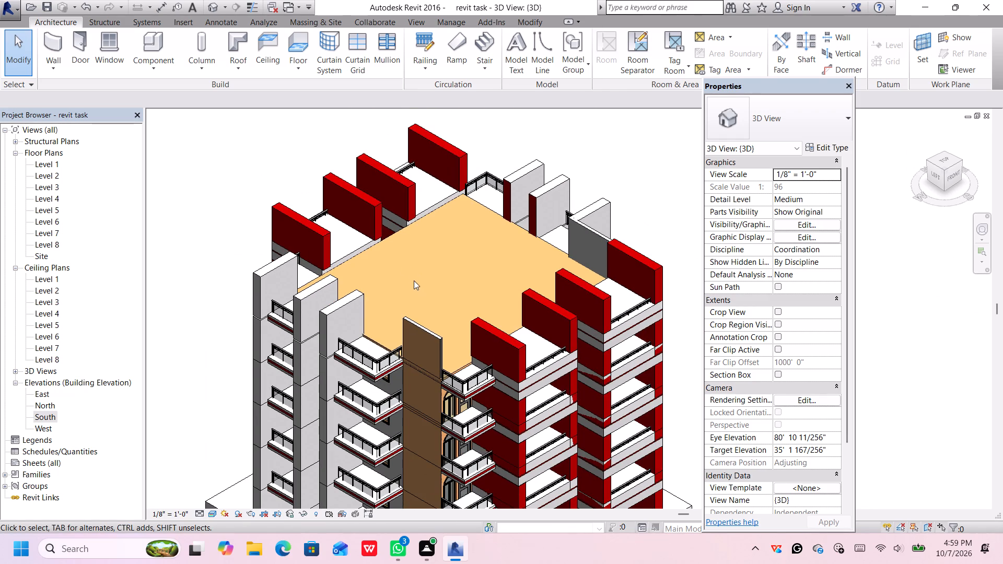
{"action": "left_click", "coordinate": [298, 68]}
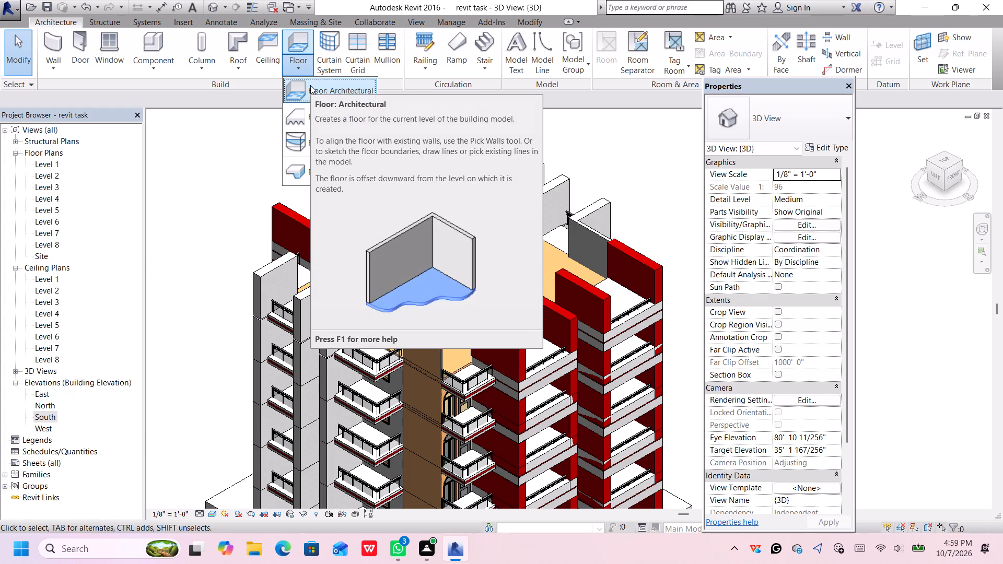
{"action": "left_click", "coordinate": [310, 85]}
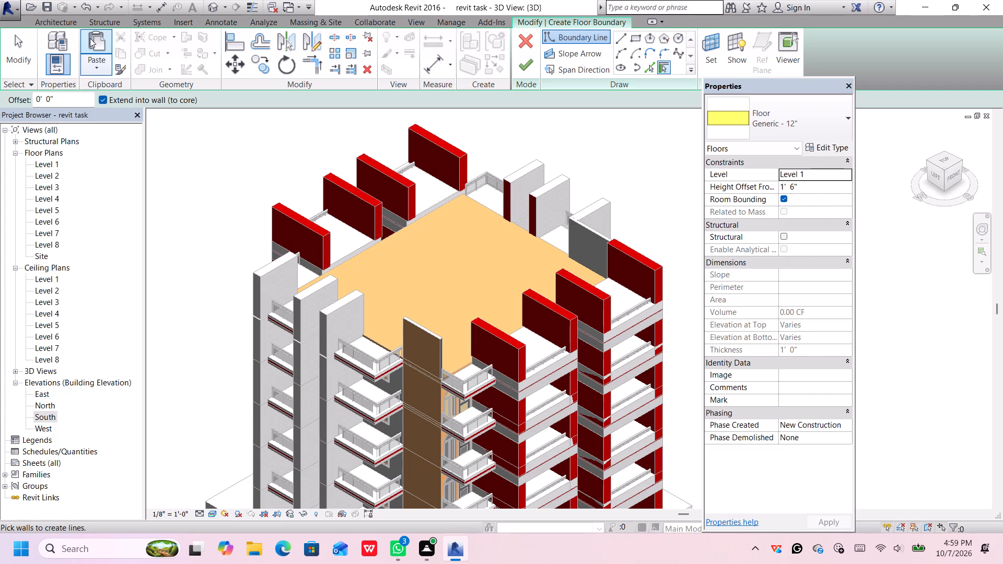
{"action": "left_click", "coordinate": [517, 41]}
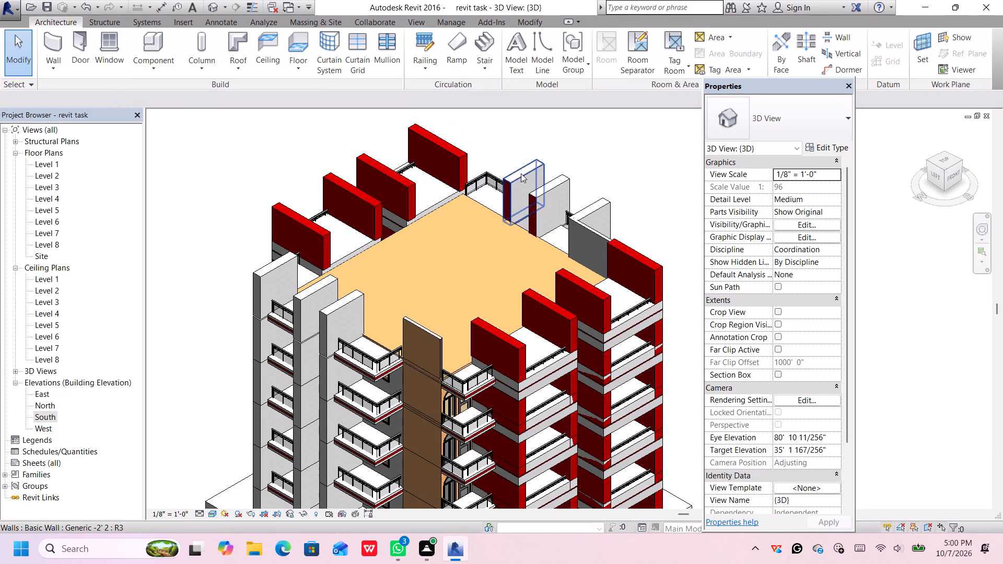
Start an architectural floor and choose the Generic - 2' 4 floor type.
{"action": "scroll", "coordinate": [528, 174], "scroll_direction": "down", "scroll_amount": 2}
{"action": "middle_click_drag", "start_coordinate": [592, 158], "coordinate": [562, 144]}
{"action": "middle_click", "coordinate": [562, 144]}
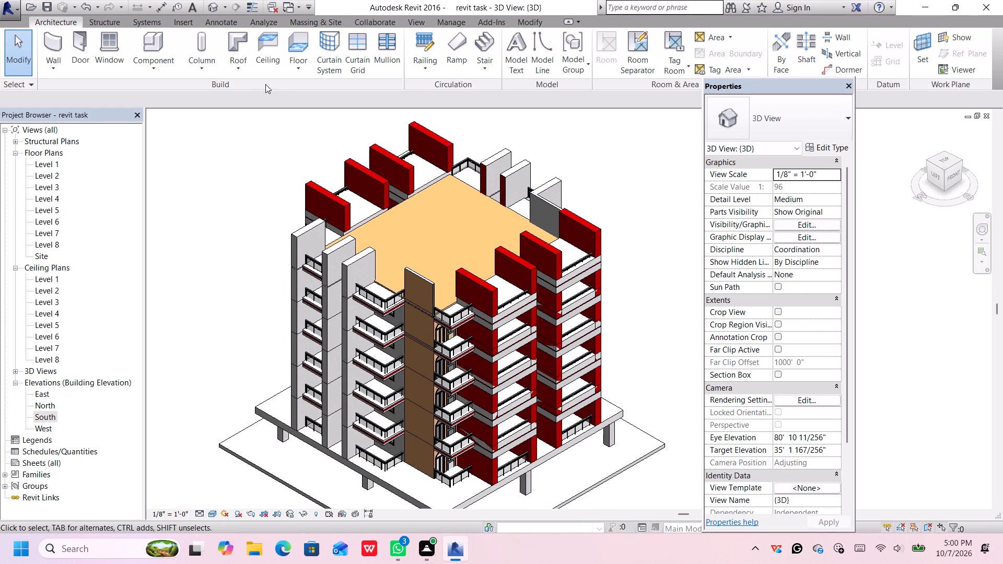
{"action": "left_click", "coordinate": [298, 69]}
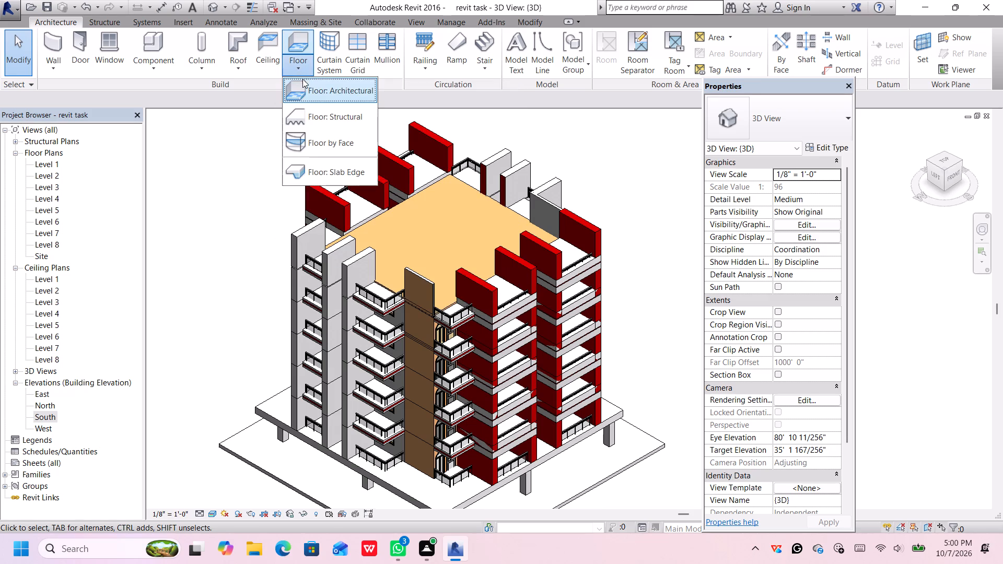
{"action": "left_click", "coordinate": [304, 86]}
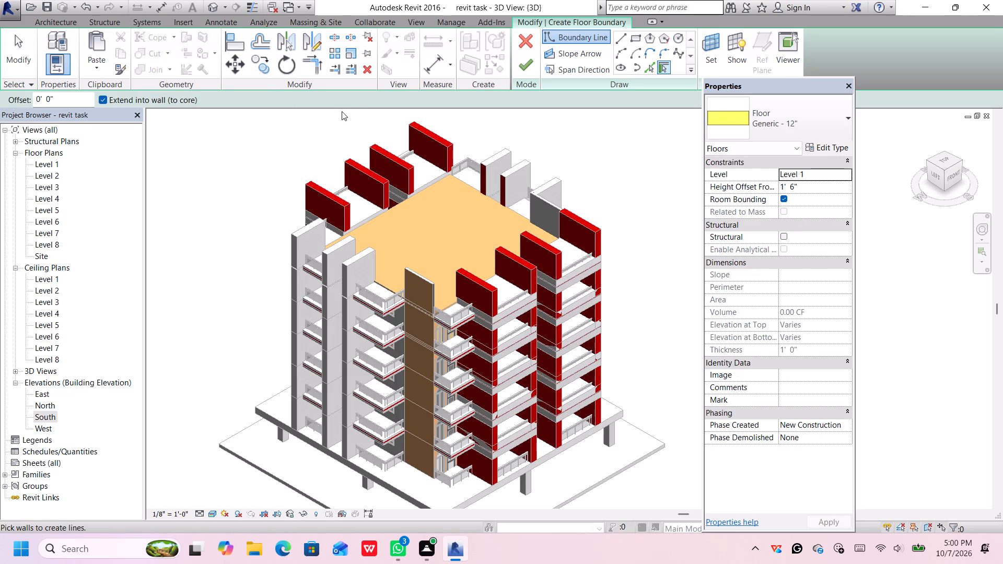
{"action": "left_click", "coordinate": [785, 133]}
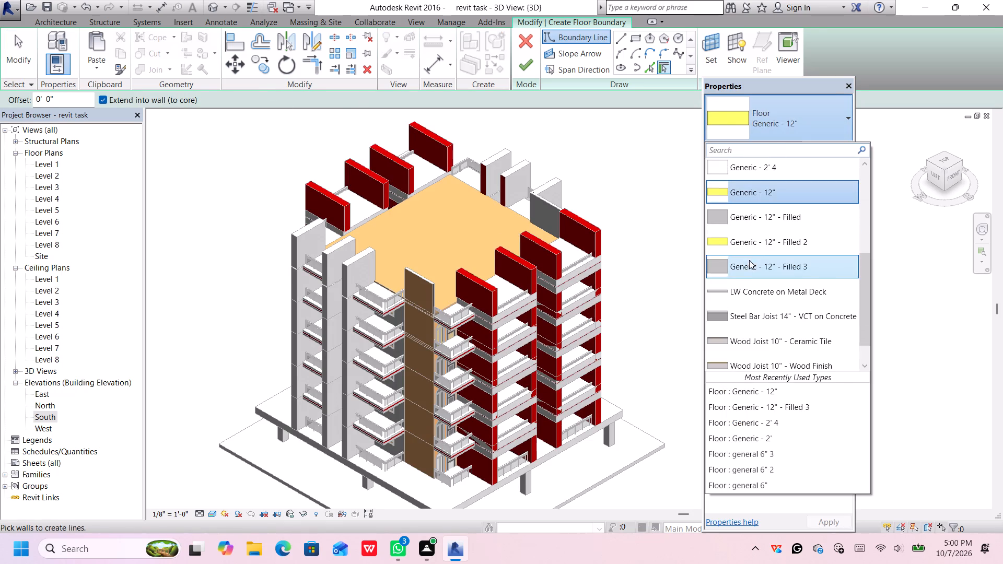
{"action": "scroll", "coordinate": [763, 229], "scroll_direction": "up", "scroll_amount": 2}
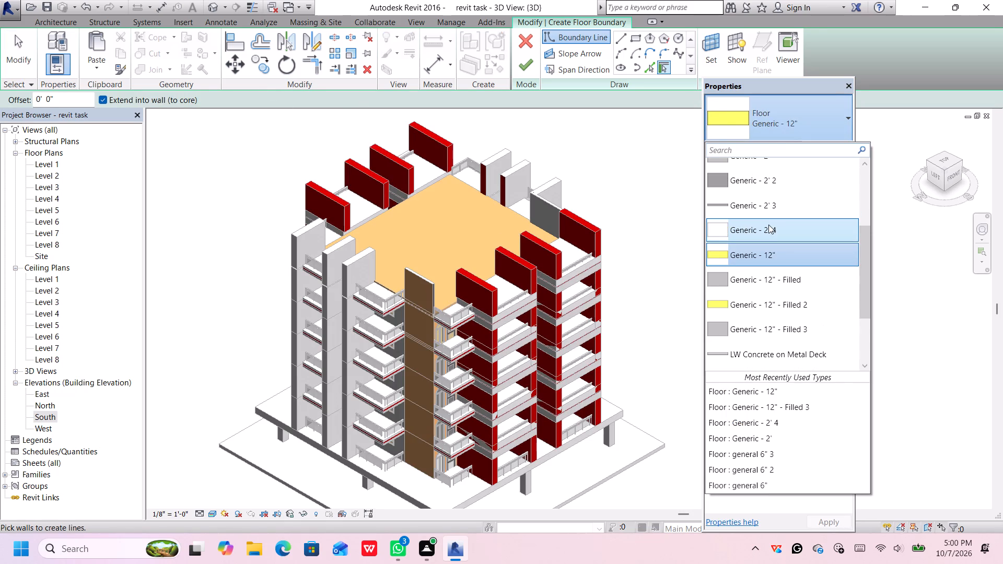
{"action": "left_click", "coordinate": [768, 225]}
{"action": "scroll", "coordinate": [612, 200], "scroll_direction": "up", "scroll_amount": 1}
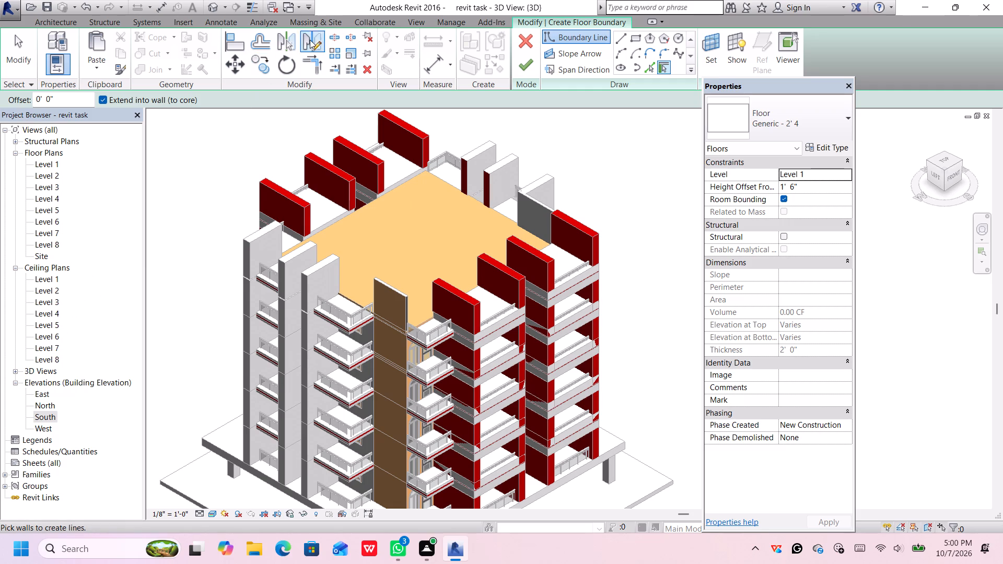
Examine the Level 8 and Level 7 ceiling plans and the Level 8 floor plan for the new floor's outline.
{"action": "left_click", "coordinate": [56, 349]}
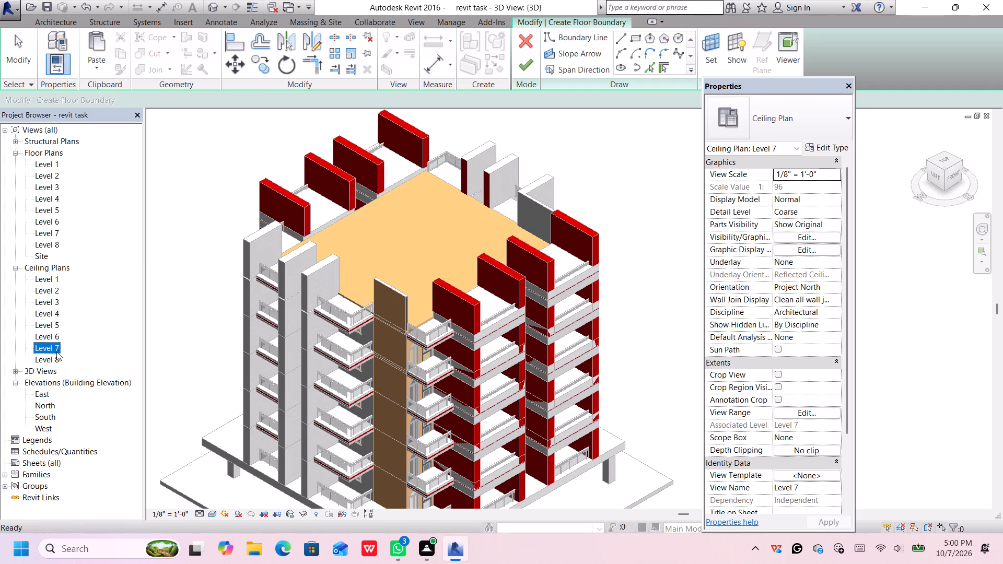
{"action": "double_click", "coordinate": [51, 358]}
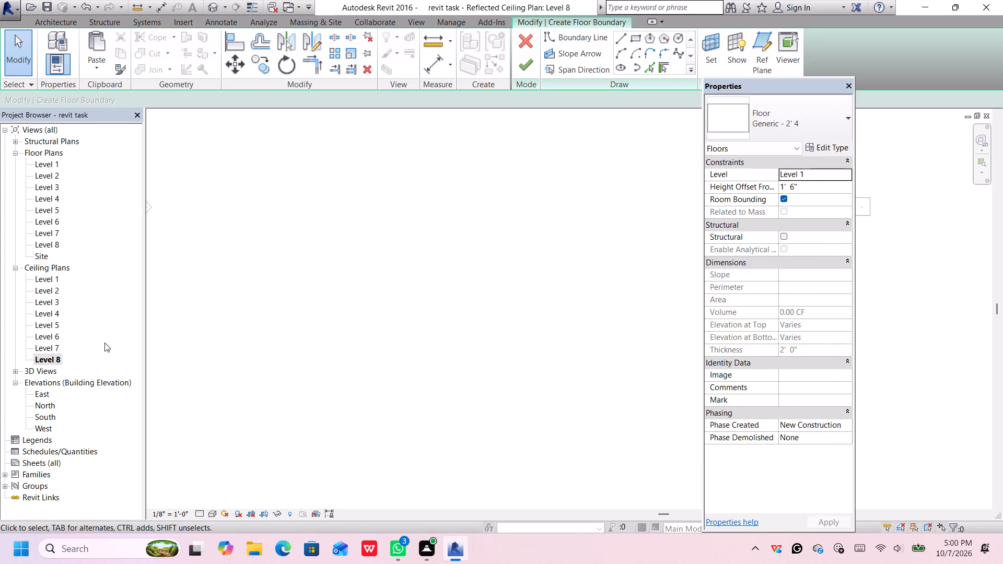
{"action": "double_click", "coordinate": [42, 347]}
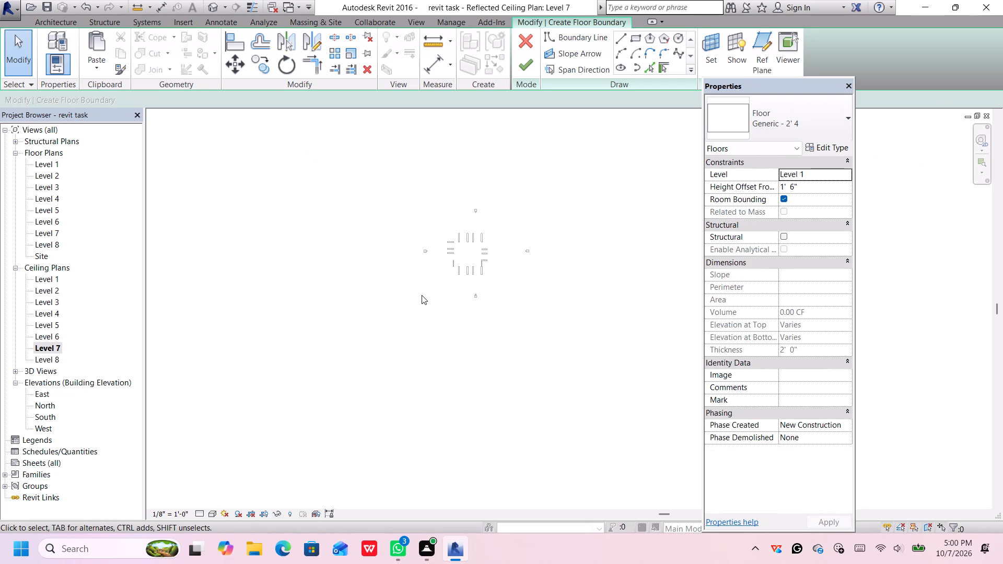
{"action": "scroll", "coordinate": [484, 258], "scroll_direction": "up", "scroll_amount": 5}
{"action": "middle_click_drag", "start_coordinate": [503, 256], "coordinate": [527, 306]}
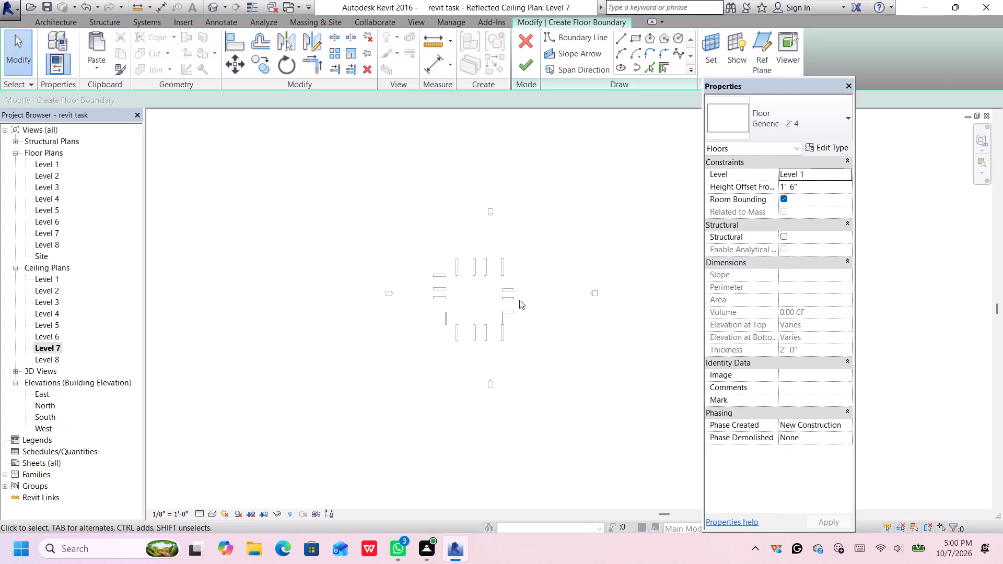
{"action": "scroll", "coordinate": [515, 292], "scroll_direction": "up", "scroll_amount": 4}
{"action": "scroll", "coordinate": [518, 289], "scroll_direction": "down", "scroll_amount": 1}
{"action": "middle_click_drag", "start_coordinate": [528, 278], "coordinate": [539, 296]}
{"action": "scroll", "coordinate": [521, 290], "scroll_direction": "up", "scroll_amount": 2}
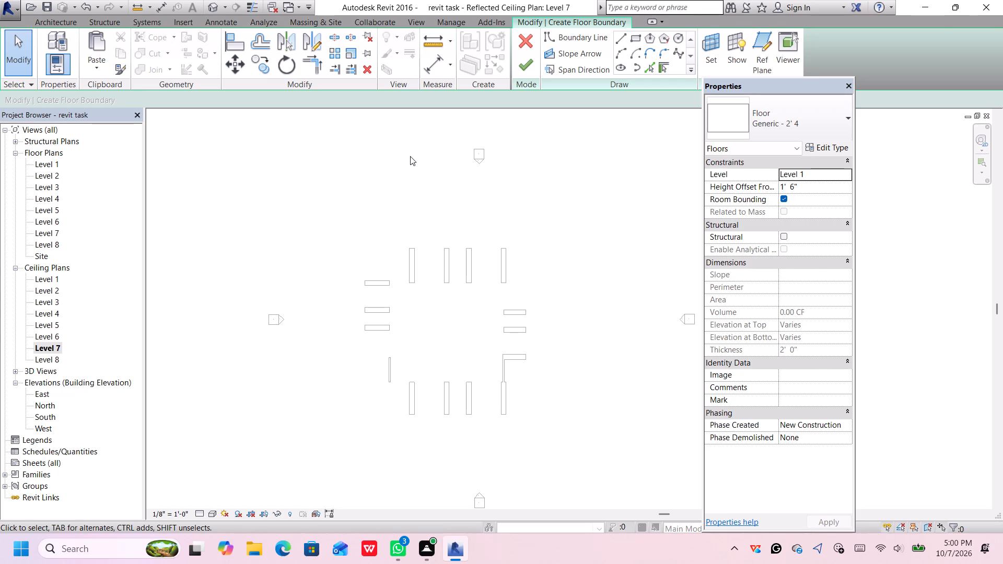
{"action": "double_click", "coordinate": [52, 247]}
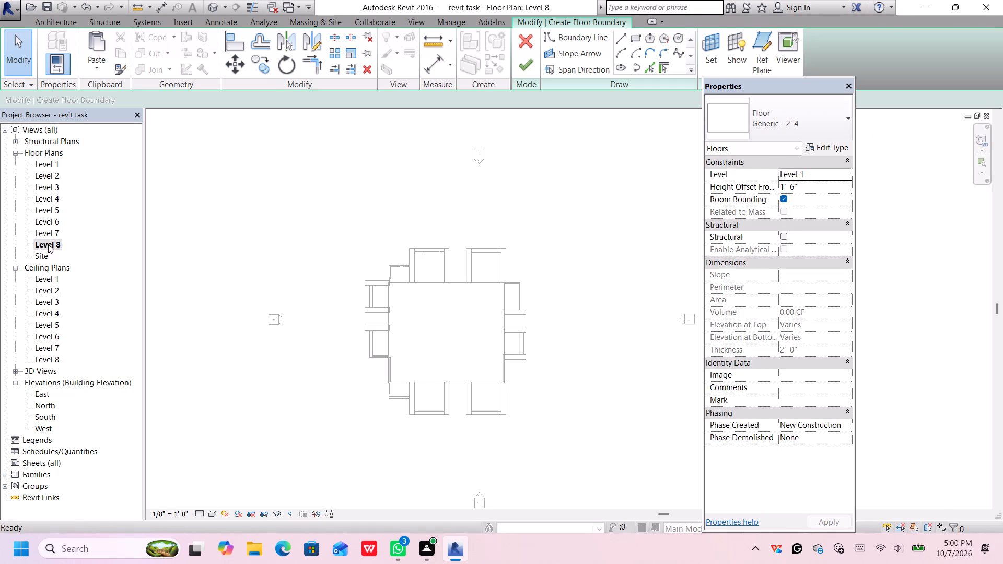
{"action": "scroll", "coordinate": [51, 255], "scroll_direction": "up", "scroll_amount": 3}
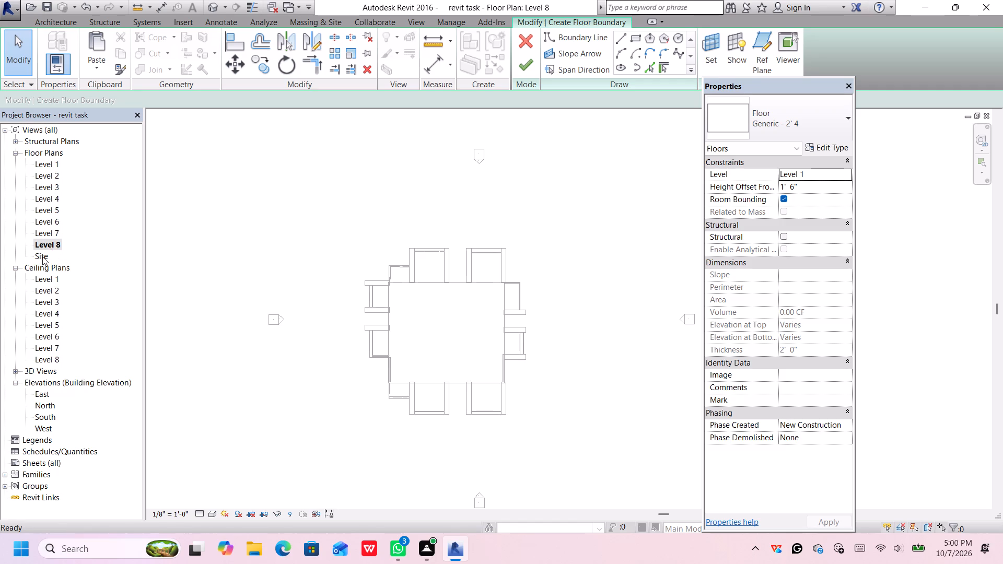
{"action": "scroll", "coordinate": [412, 290], "scroll_direction": "up", "scroll_amount": 3}
{"action": "middle_click_drag", "start_coordinate": [475, 284], "coordinate": [423, 257]}
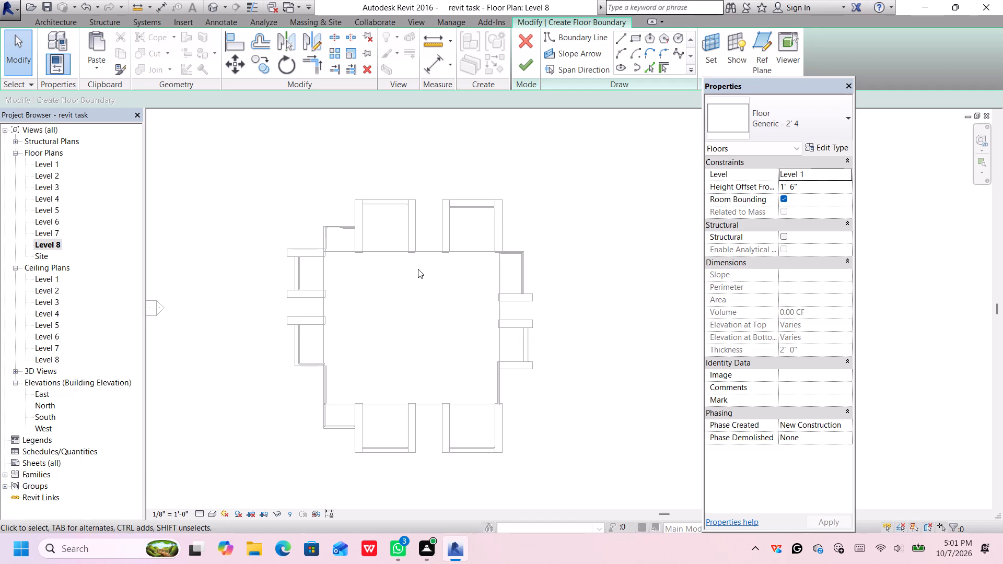
{"action": "scroll", "coordinate": [603, 147], "scroll_direction": "down", "scroll_amount": 2}
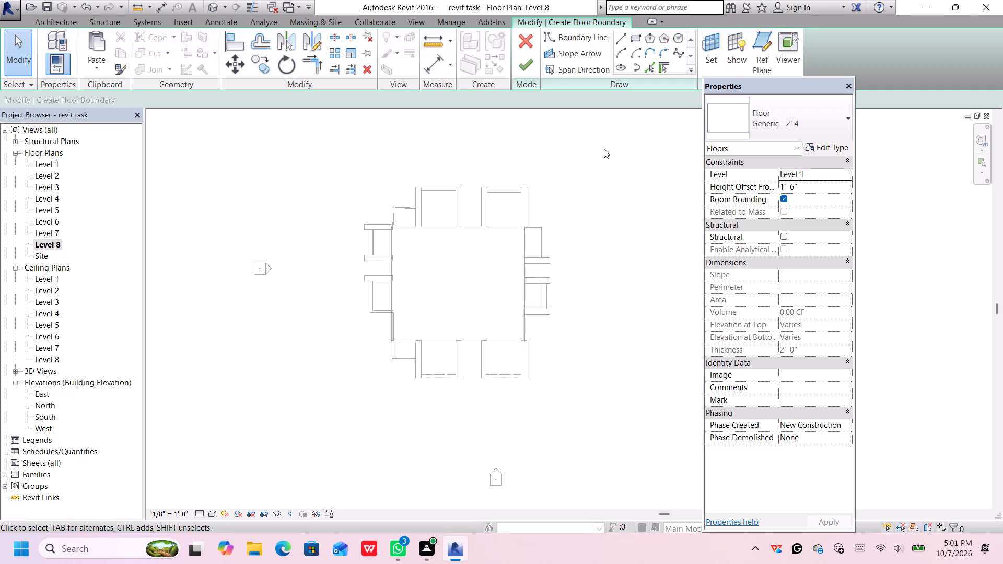
Return to the 3D view and look straight down on the building from the top.
{"action": "left_click", "coordinate": [225, 4]}
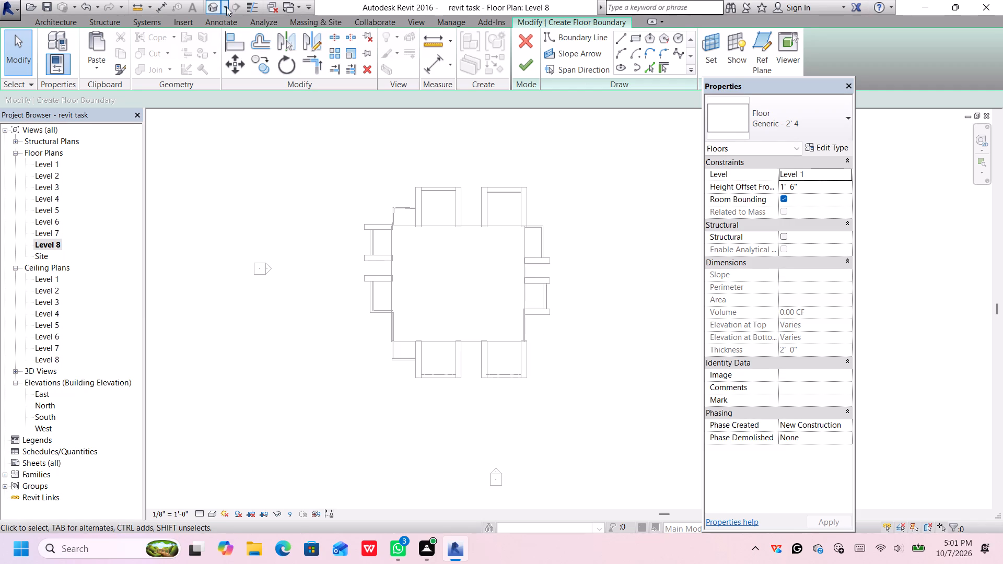
{"action": "left_click", "coordinate": [216, 5]}
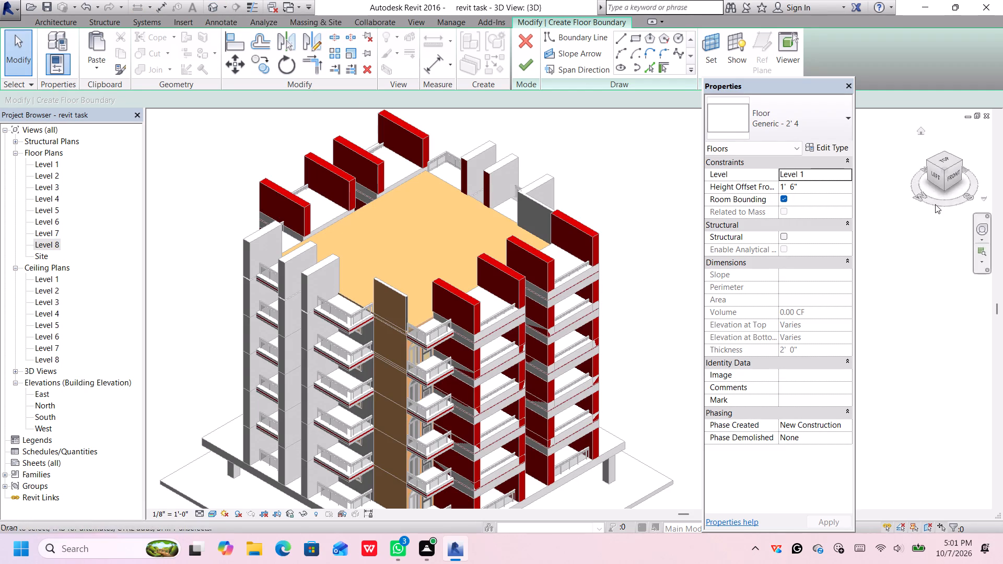
{"action": "left_click", "coordinate": [951, 173]}
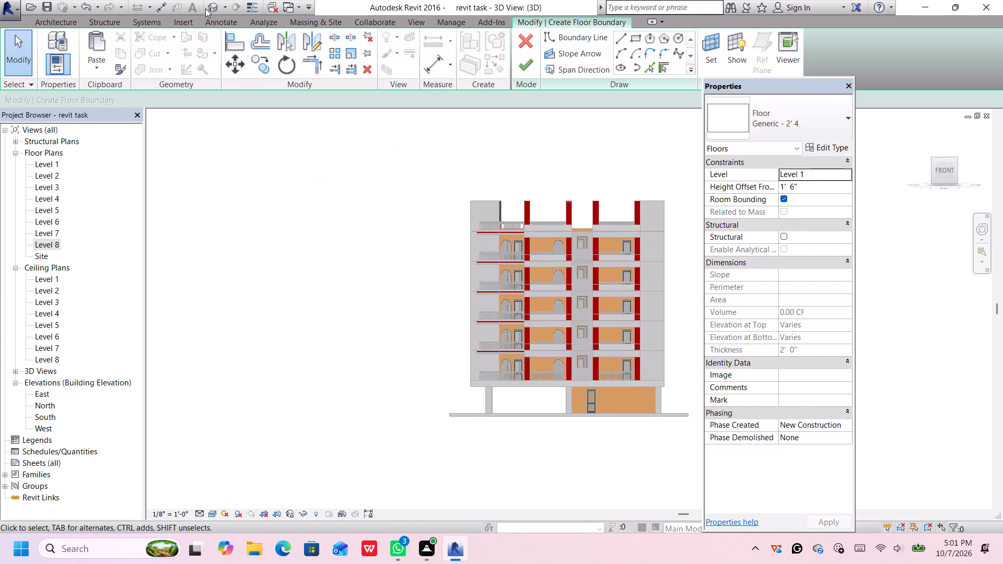
{"action": "left_click", "coordinate": [947, 159]}
{"action": "left_click", "coordinate": [947, 156]}
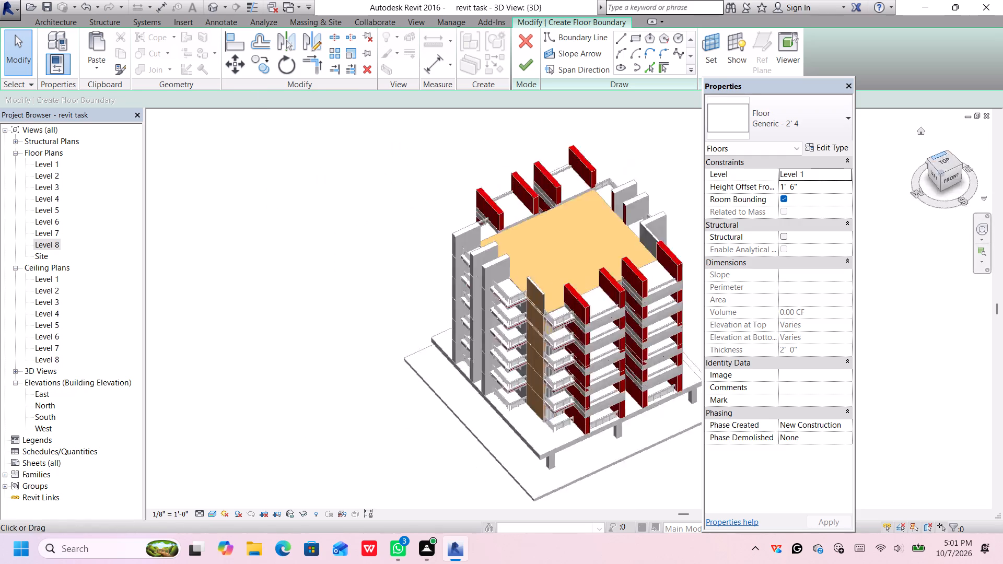
{"action": "left_click", "coordinate": [955, 164]}
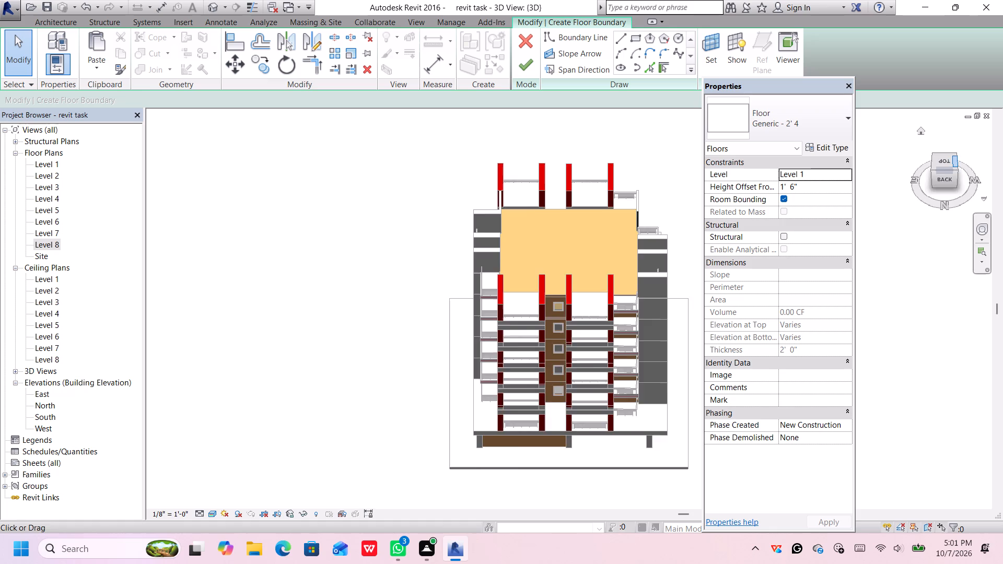
{"action": "left_click", "coordinate": [953, 160]}
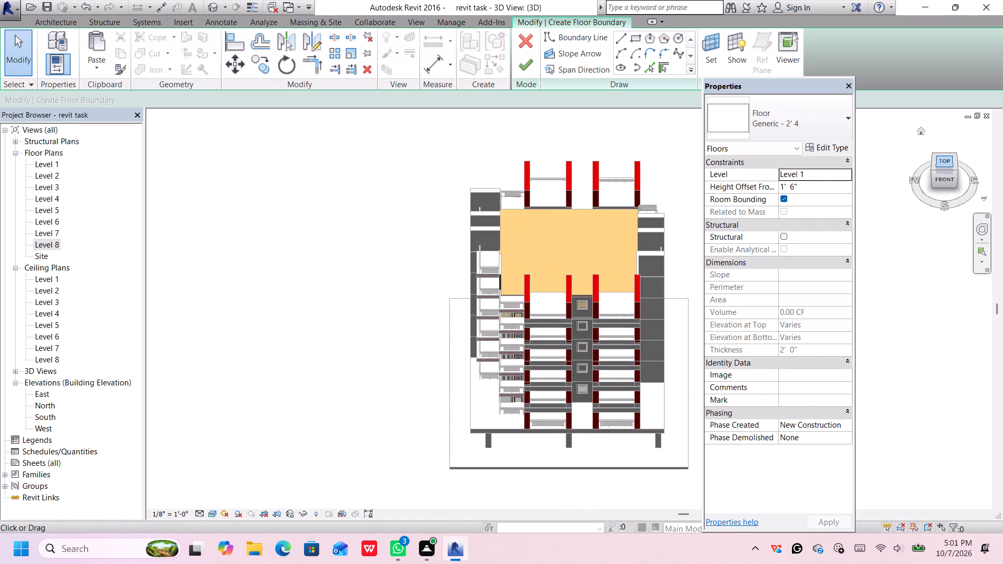
{"action": "left_click", "coordinate": [949, 162]}
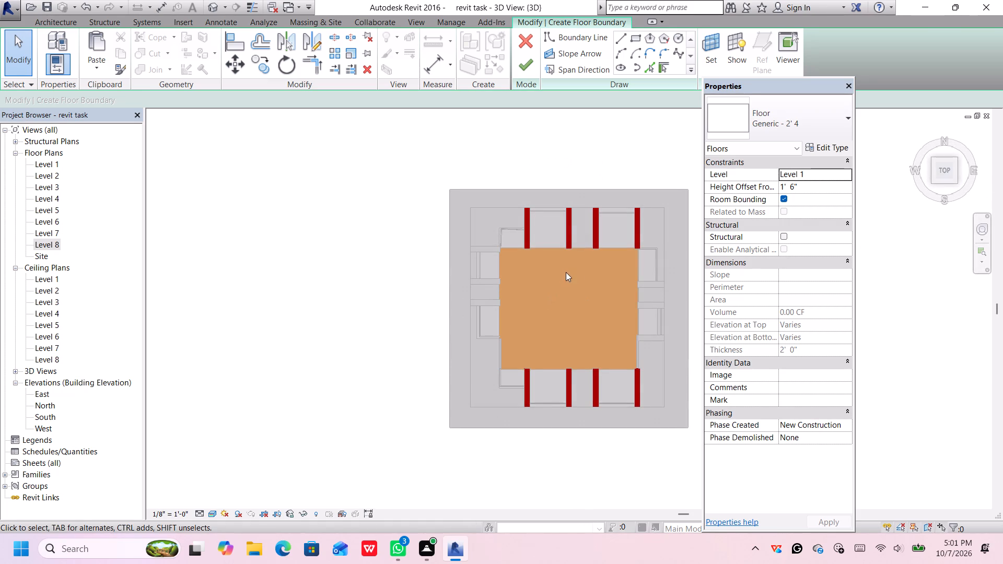
{"action": "middle_click_drag", "start_coordinate": [575, 272], "coordinate": [478, 262]}
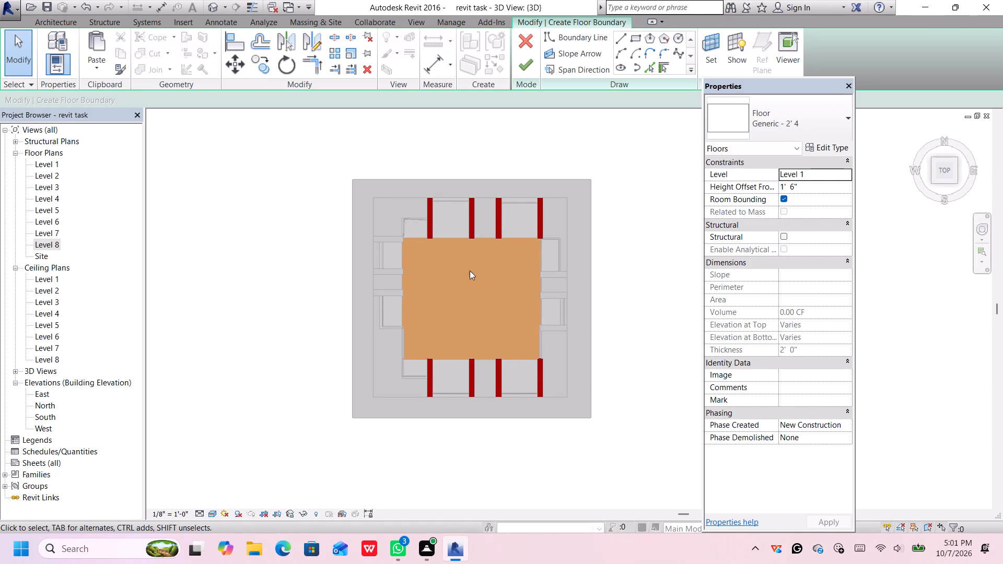
{"action": "scroll", "coordinate": [473, 269], "scroll_direction": "up", "scroll_amount": 1}
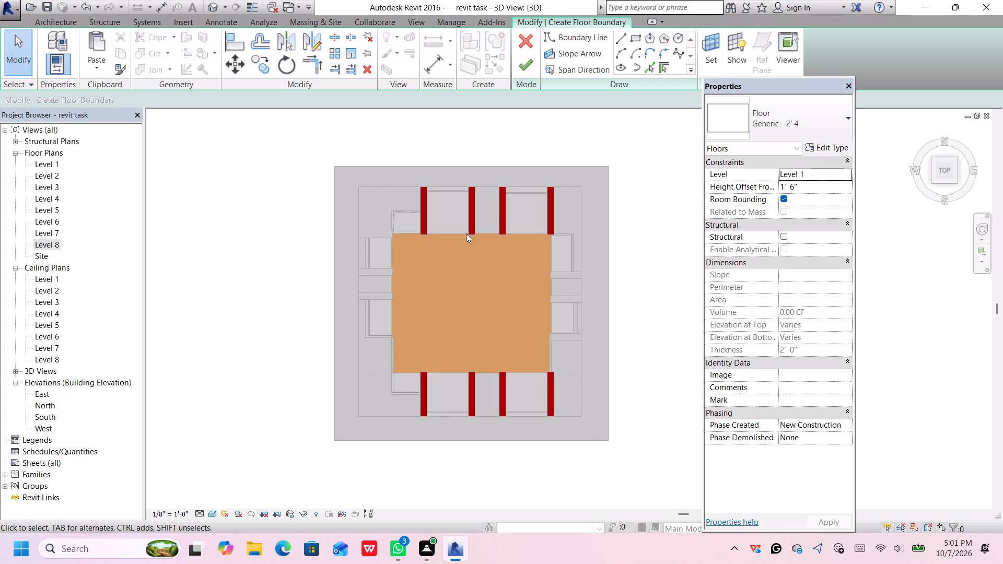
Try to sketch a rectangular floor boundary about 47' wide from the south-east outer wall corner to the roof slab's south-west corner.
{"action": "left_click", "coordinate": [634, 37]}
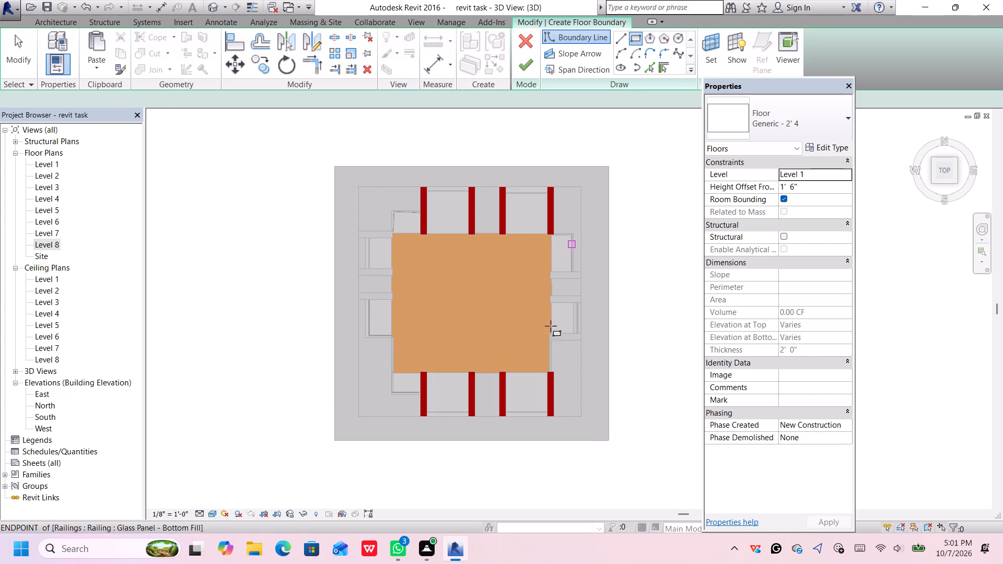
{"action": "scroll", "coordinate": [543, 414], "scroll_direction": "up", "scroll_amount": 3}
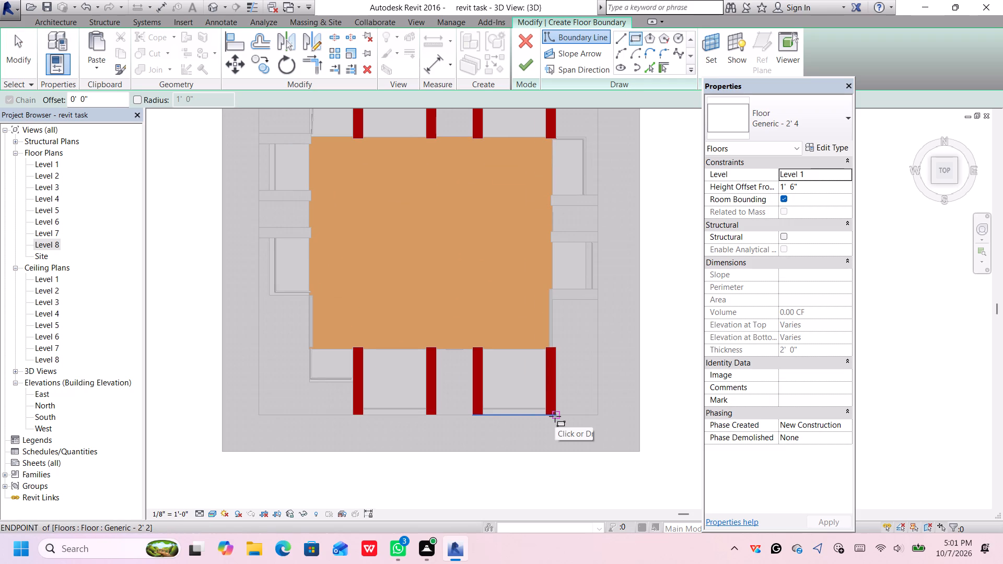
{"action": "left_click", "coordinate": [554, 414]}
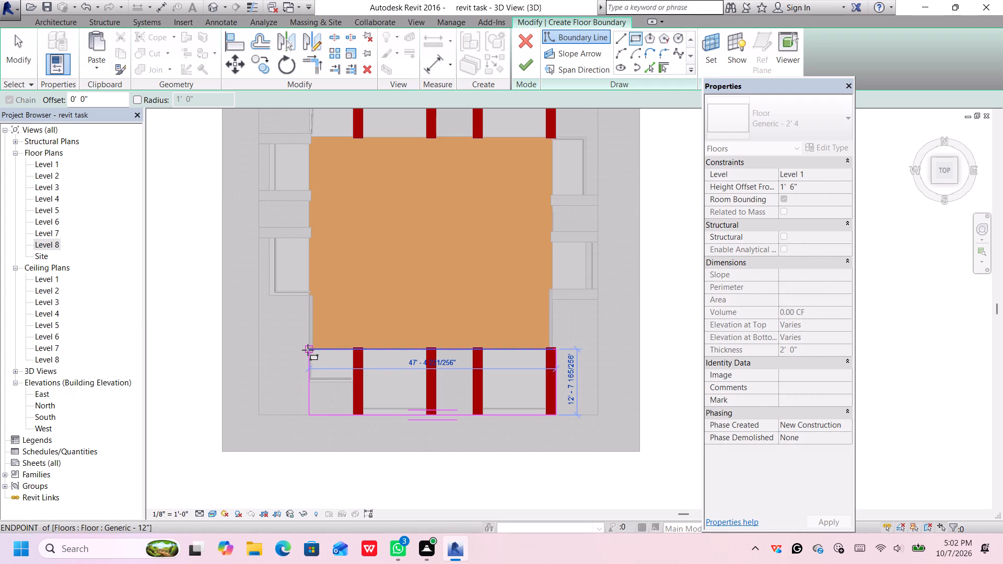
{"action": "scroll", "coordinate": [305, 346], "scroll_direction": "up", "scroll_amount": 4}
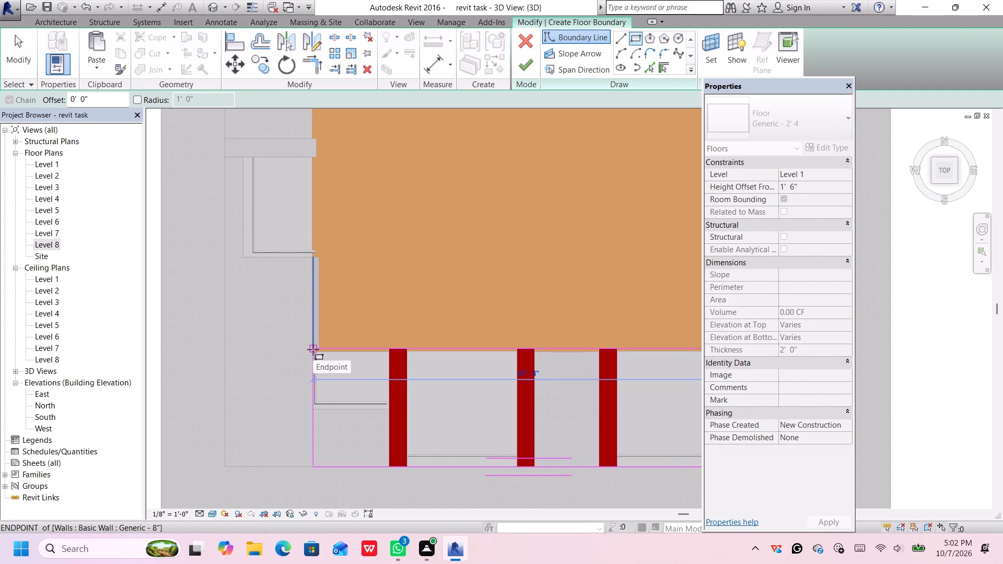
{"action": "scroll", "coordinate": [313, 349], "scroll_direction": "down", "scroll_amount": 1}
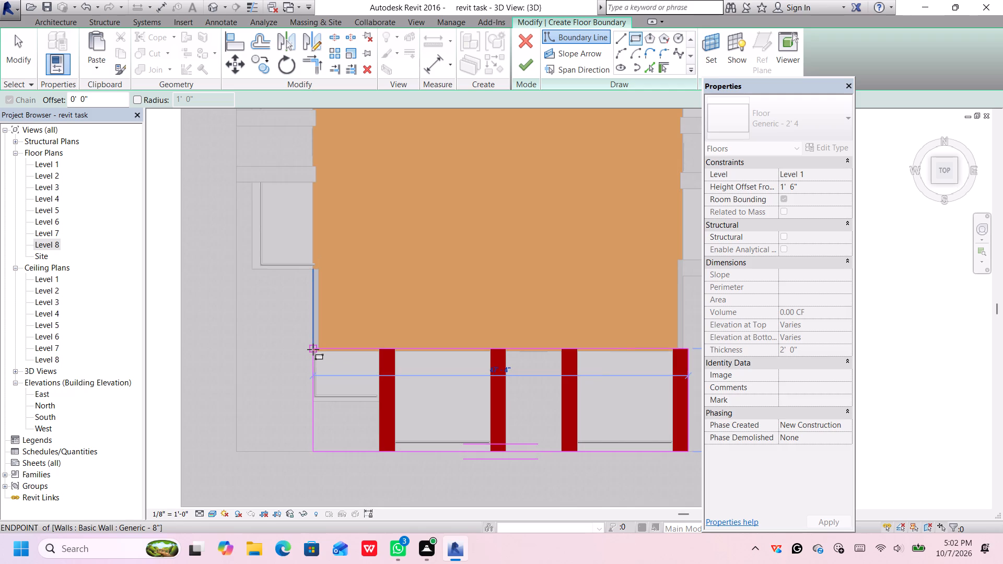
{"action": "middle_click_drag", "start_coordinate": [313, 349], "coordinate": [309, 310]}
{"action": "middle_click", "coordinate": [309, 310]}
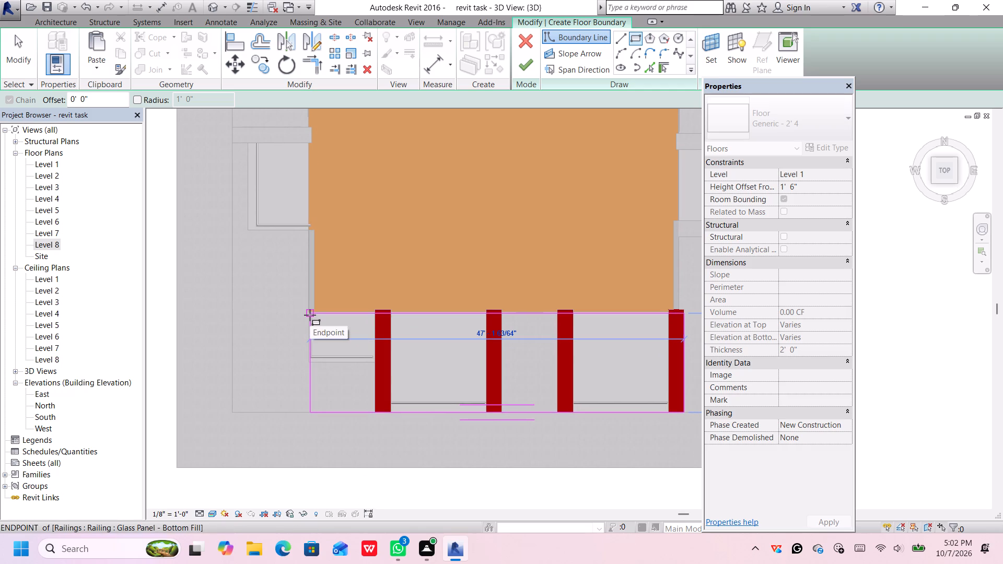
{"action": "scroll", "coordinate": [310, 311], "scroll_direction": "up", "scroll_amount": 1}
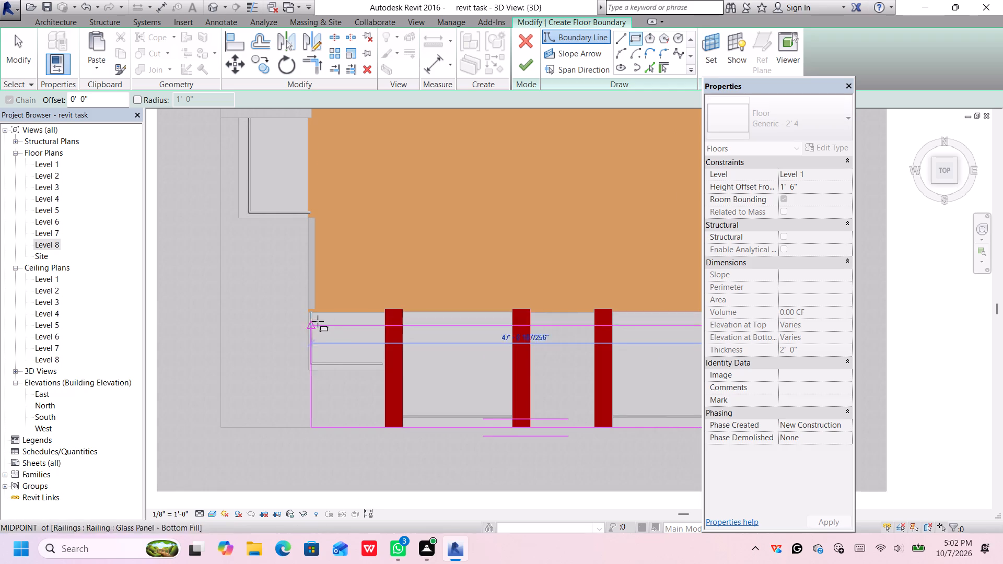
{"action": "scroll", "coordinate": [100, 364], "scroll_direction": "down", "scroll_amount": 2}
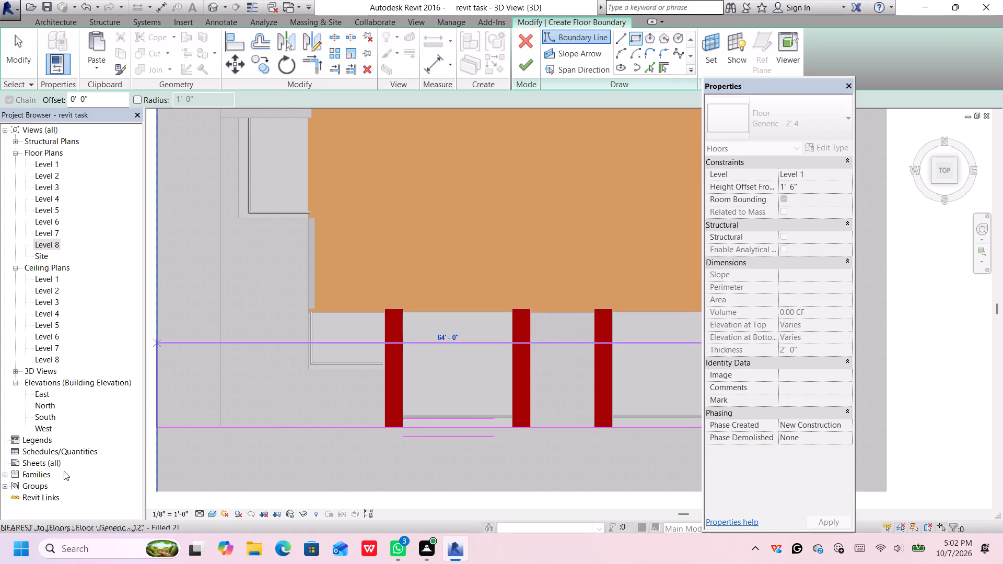
Look through the family categories contained in the project.
{"action": "left_click", "coordinate": [48, 471]}
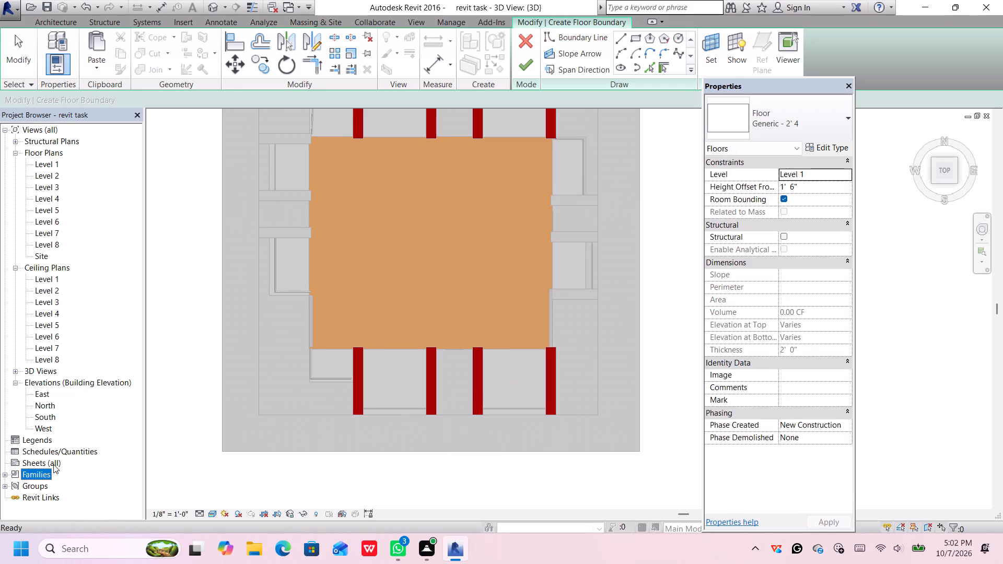
{"action": "left_click", "coordinate": [40, 472]}
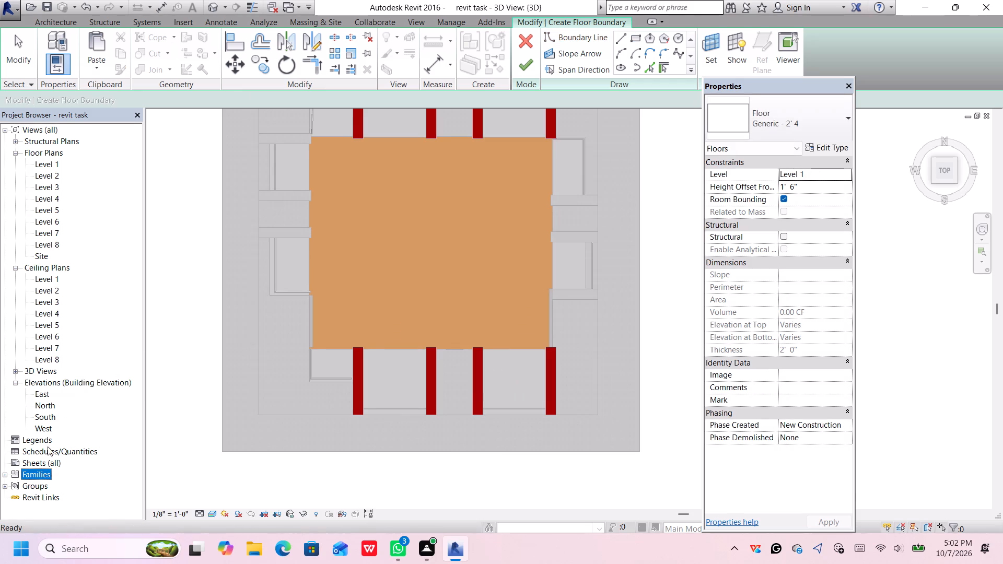
{"action": "scroll", "coordinate": [55, 427], "scroll_direction": "down", "scroll_amount": 2}
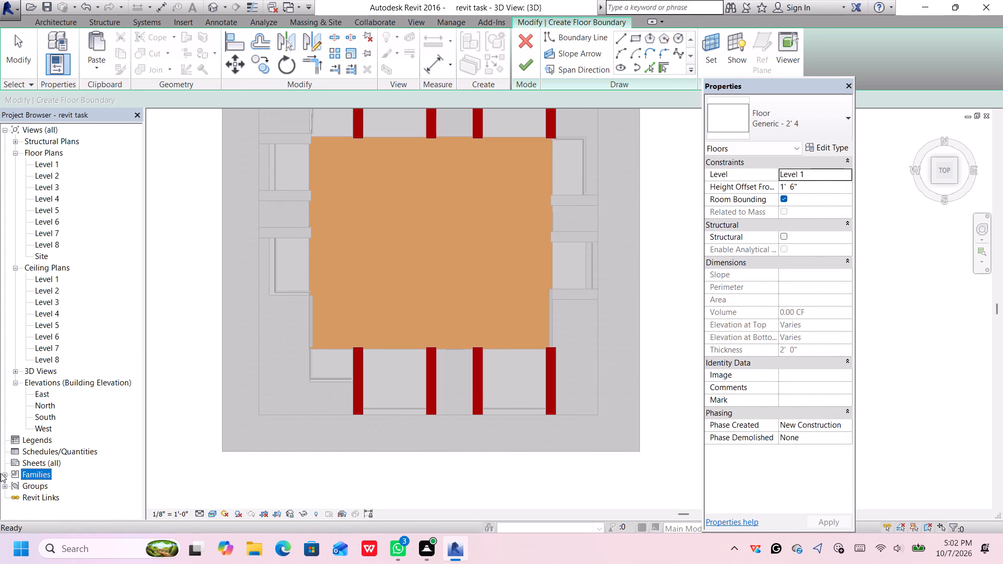
{"action": "left_click", "coordinate": [7, 474]}
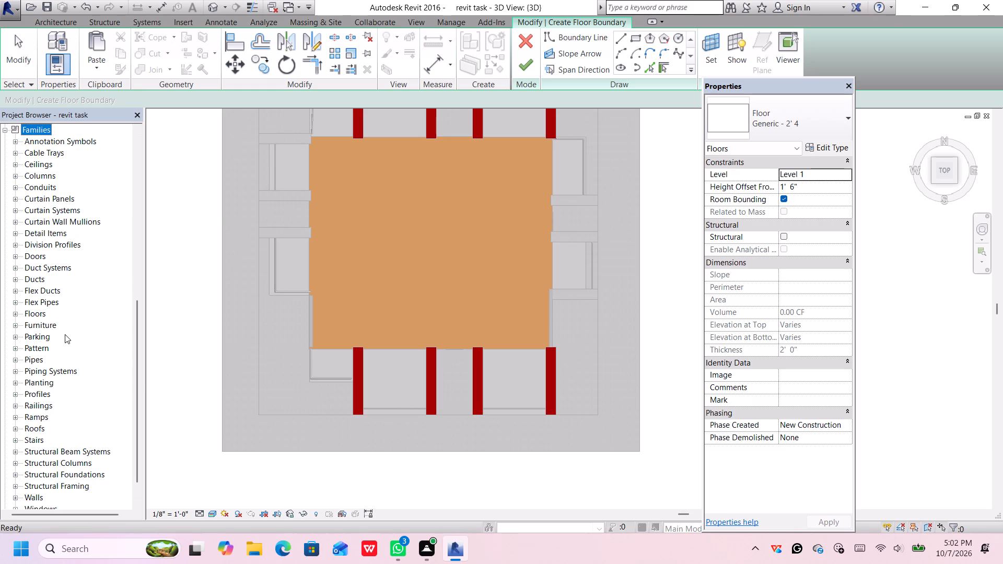
{"action": "left_click", "coordinate": [53, 187]}
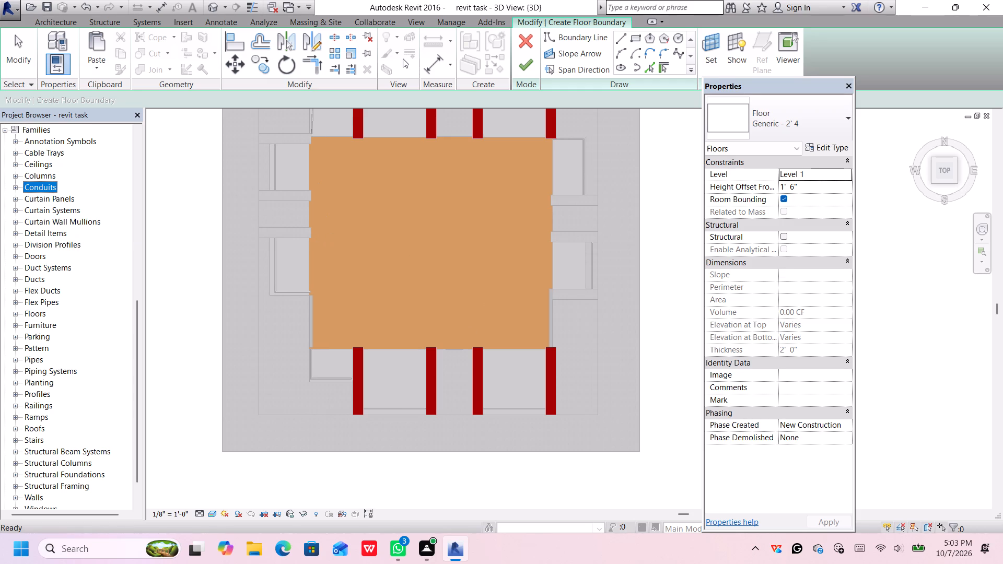
Discard the unfinished architectural floor sketch and leave floor boundary editing.
{"action": "left_click", "coordinate": [93, 17]}
{"action": "left_click", "coordinate": [60, 20]}
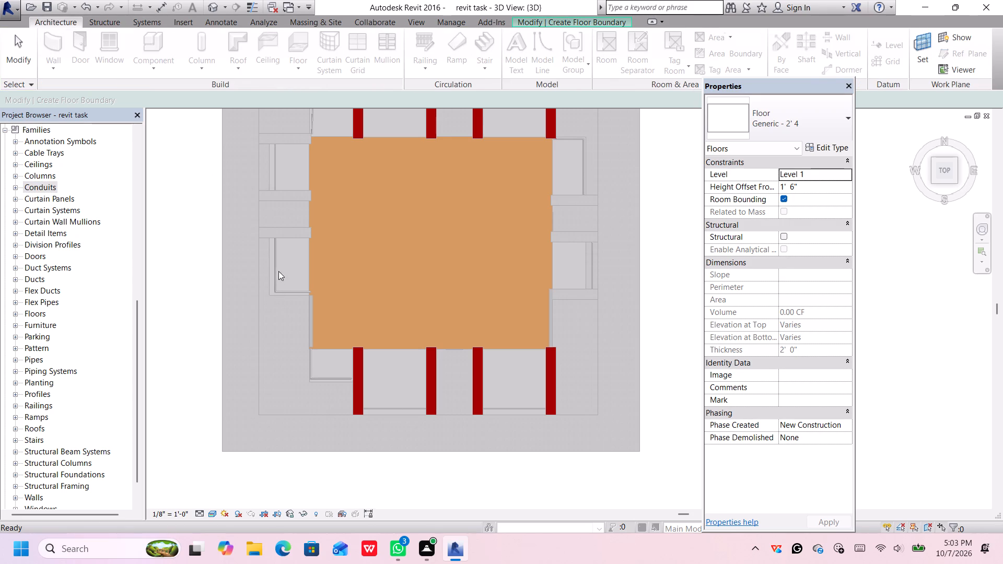
{"action": "left_click", "coordinate": [555, 26]}
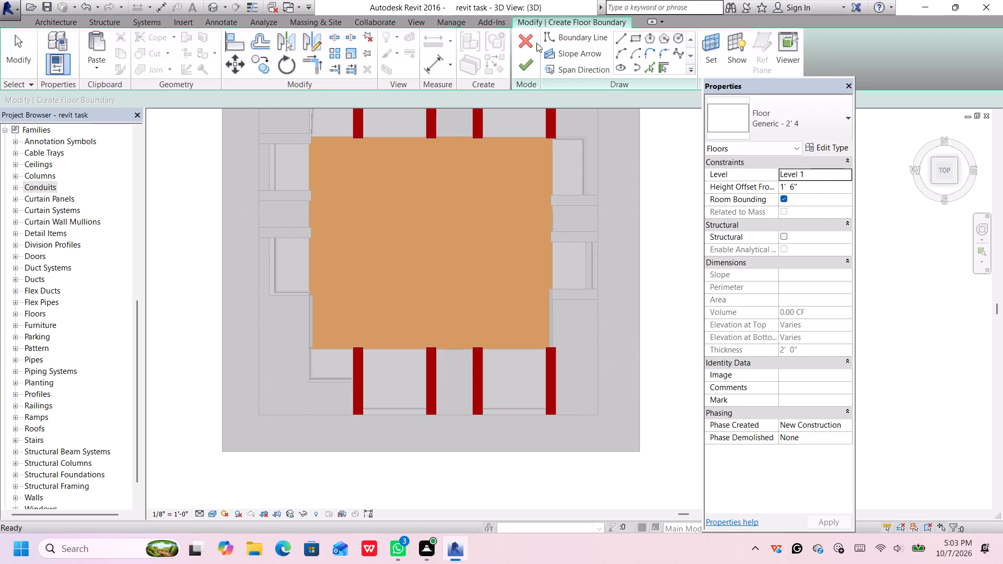
{"action": "left_click", "coordinate": [526, 41]}
{"action": "left_click", "coordinate": [535, 284]}
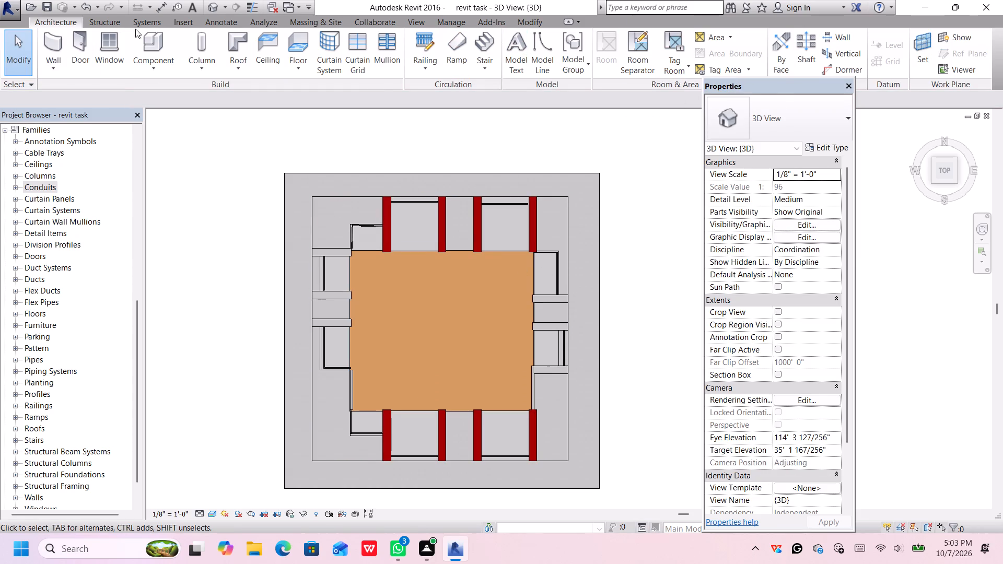
Start loading a family and open the Profiles folder of the US Imperial library.
{"action": "left_click", "coordinate": [186, 22]}
{"action": "left_click", "coordinate": [419, 54]}
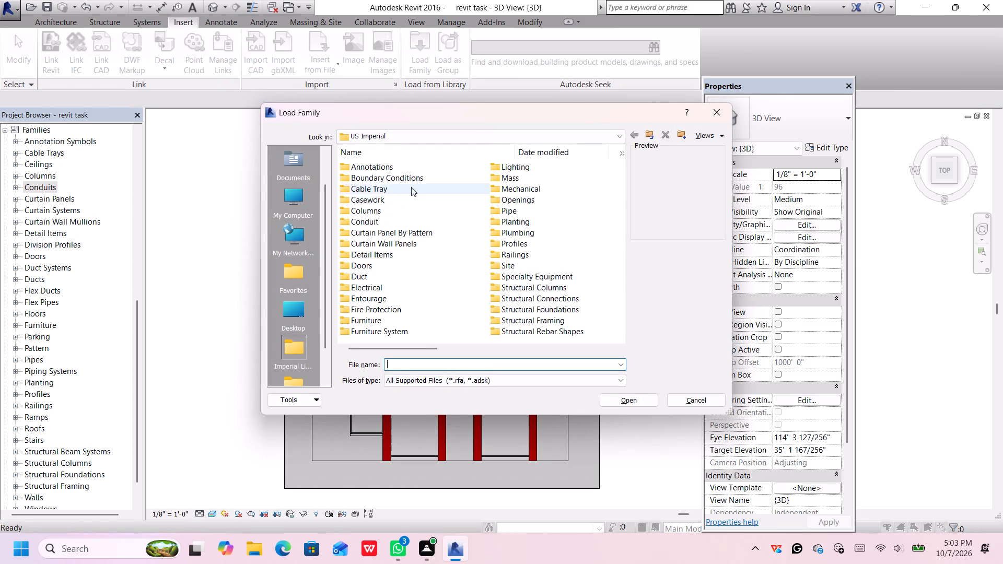
{"action": "scroll", "coordinate": [411, 187], "scroll_direction": "down", "scroll_amount": 5}
{"action": "scroll", "coordinate": [398, 220], "scroll_direction": "up", "scroll_amount": 3}
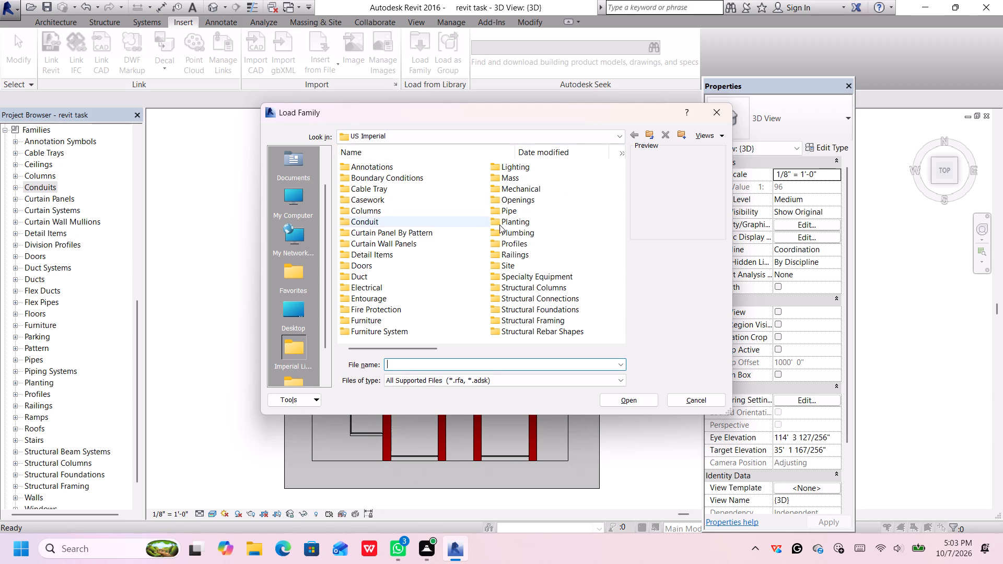
{"action": "left_click", "coordinate": [534, 246]}
{"action": "double_click", "coordinate": [534, 246]}
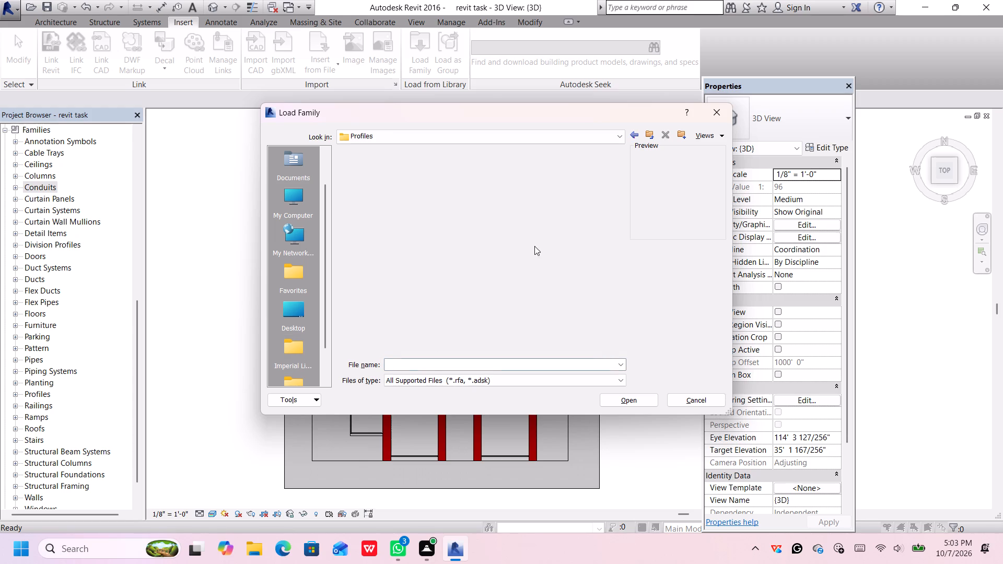
Examine the concrete beam and precast profiles in the library's Framing > Concrete folder.
{"action": "left_click", "coordinate": [433, 169]}
{"action": "left_click", "coordinate": [433, 170]}
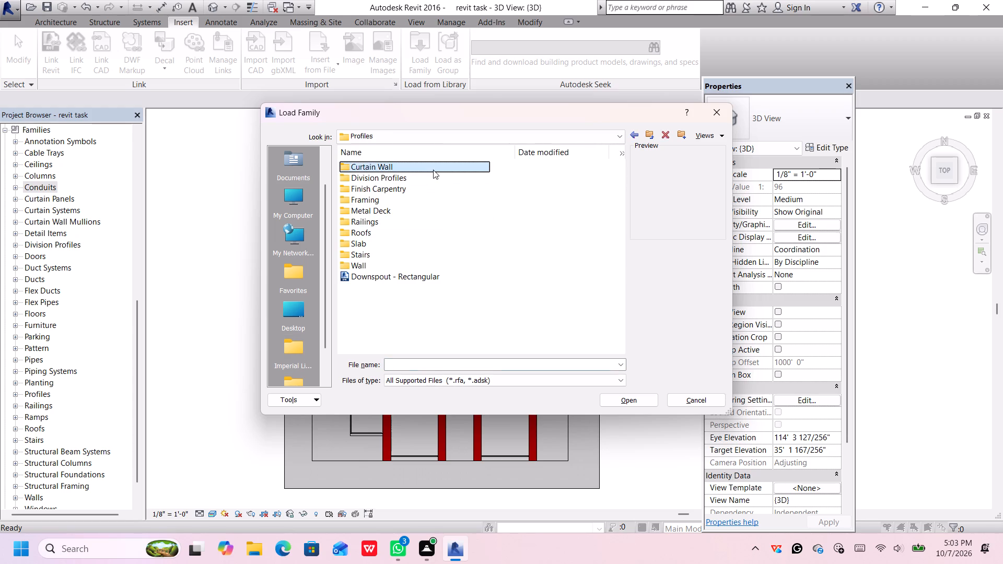
{"action": "left_click", "coordinate": [434, 170]}
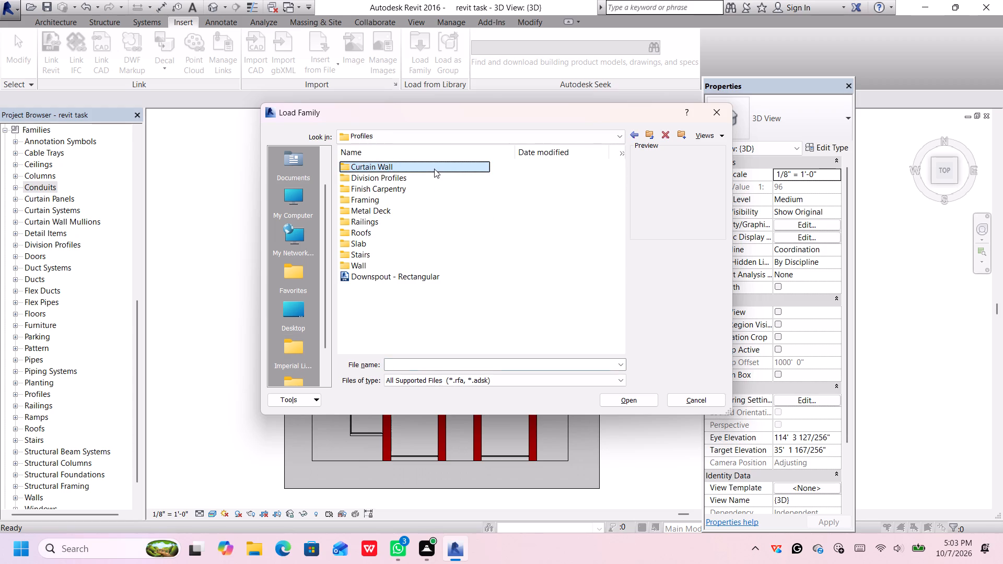
{"action": "left_click", "coordinate": [434, 169]}
{"action": "left_click", "coordinate": [427, 177]}
{"action": "left_click", "coordinate": [425, 183]}
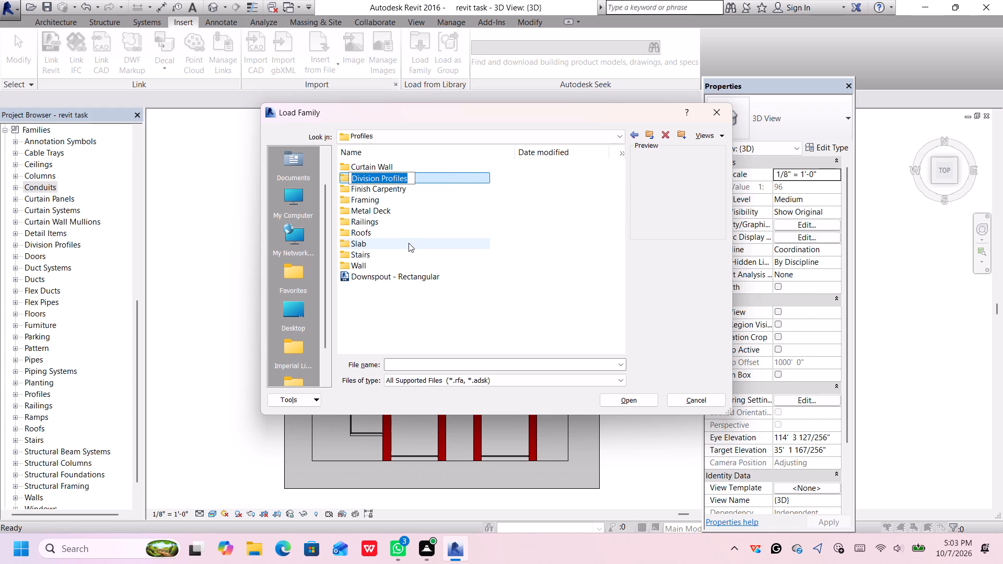
{"action": "left_click", "coordinate": [415, 195]}
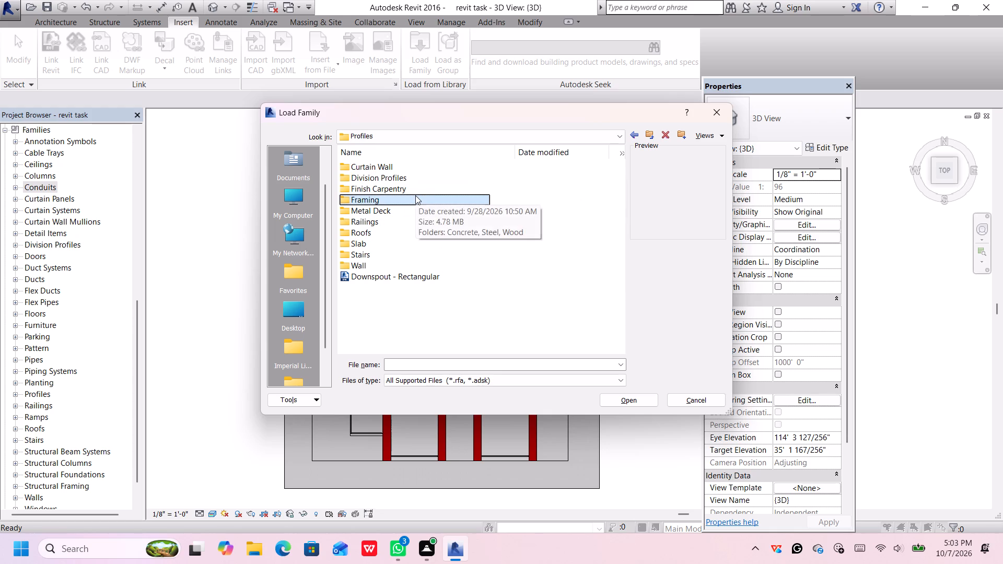
{"action": "double_click", "coordinate": [417, 198]}
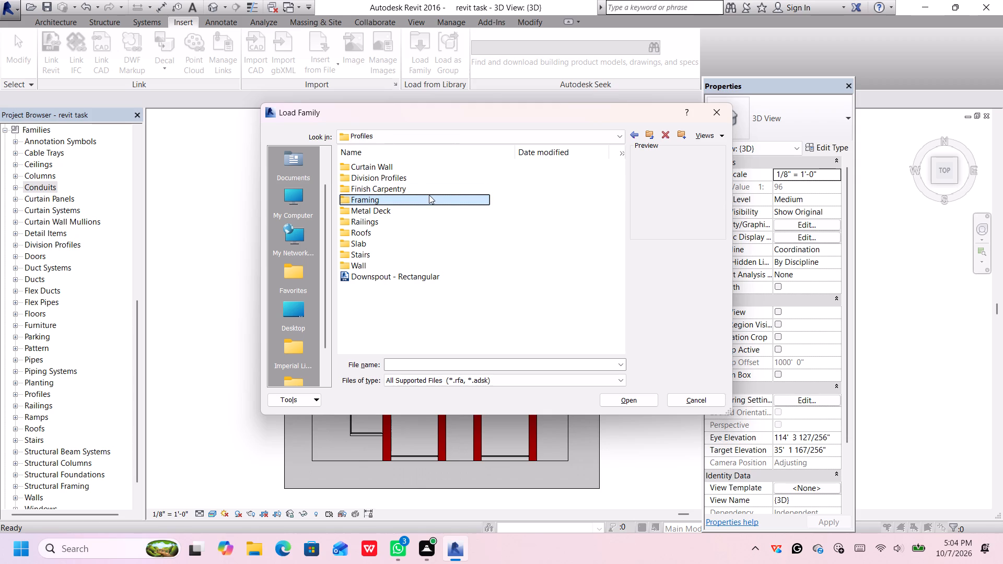
{"action": "left_click", "coordinate": [429, 195]}
{"action": "double_click", "coordinate": [429, 198]}
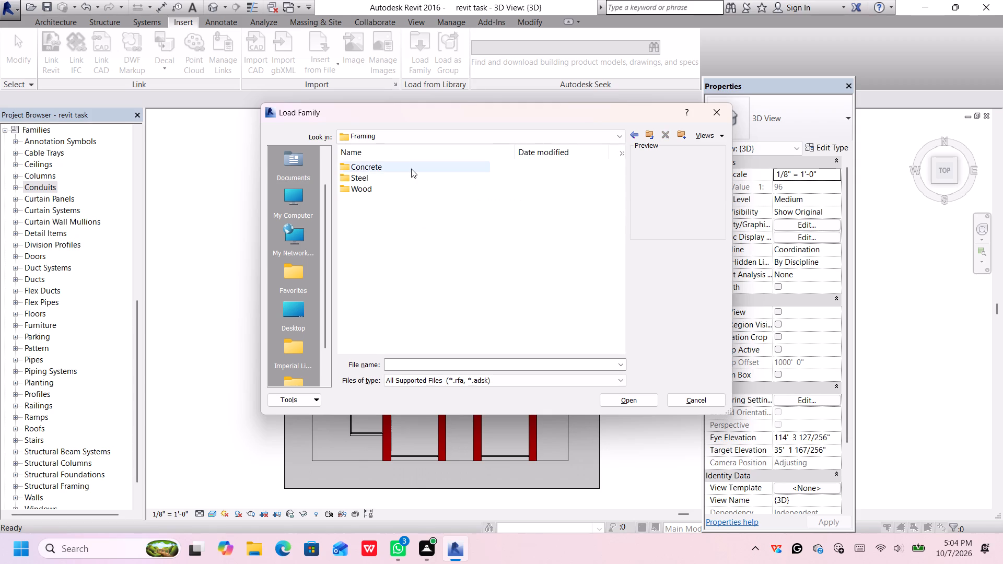
{"action": "double_click", "coordinate": [411, 169]}
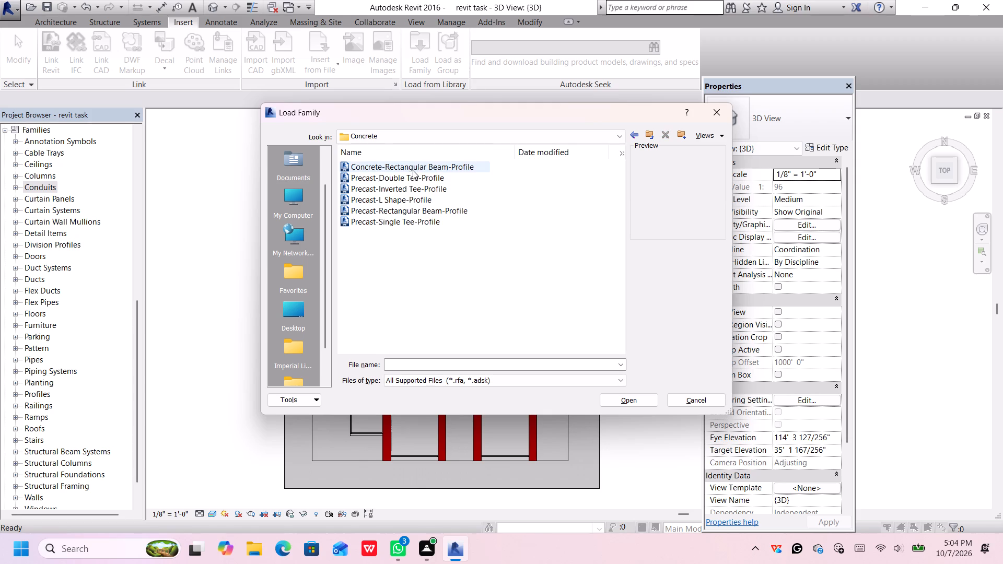
{"action": "left_click", "coordinate": [413, 170]}
{"action": "left_click", "coordinate": [421, 179]}
{"action": "left_click", "coordinate": [426, 189]}
{"action": "left_click", "coordinate": [426, 197]}
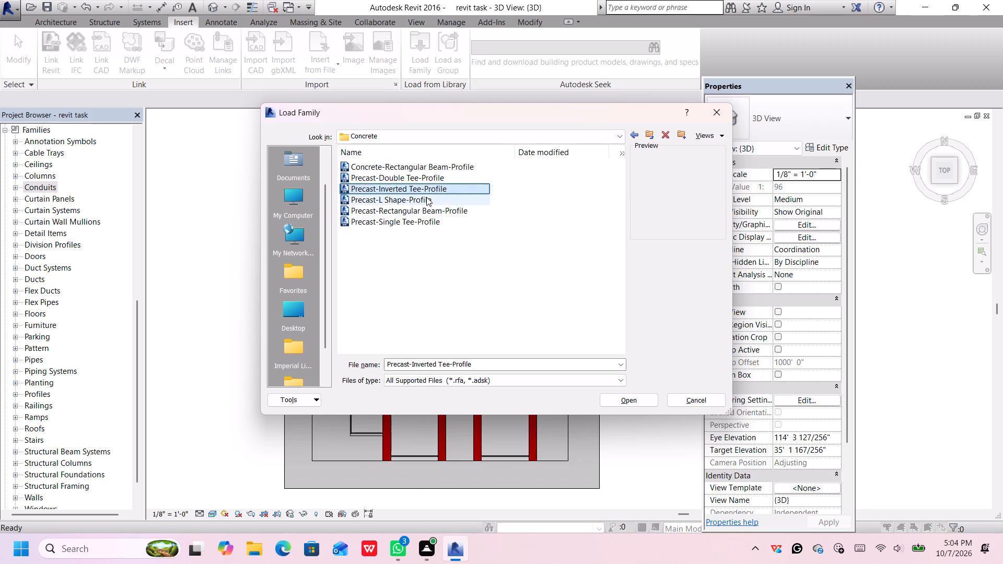
{"action": "left_click", "coordinate": [430, 204]}
{"action": "left_click", "coordinate": [435, 217]}
{"action": "left_click", "coordinate": [437, 215]}
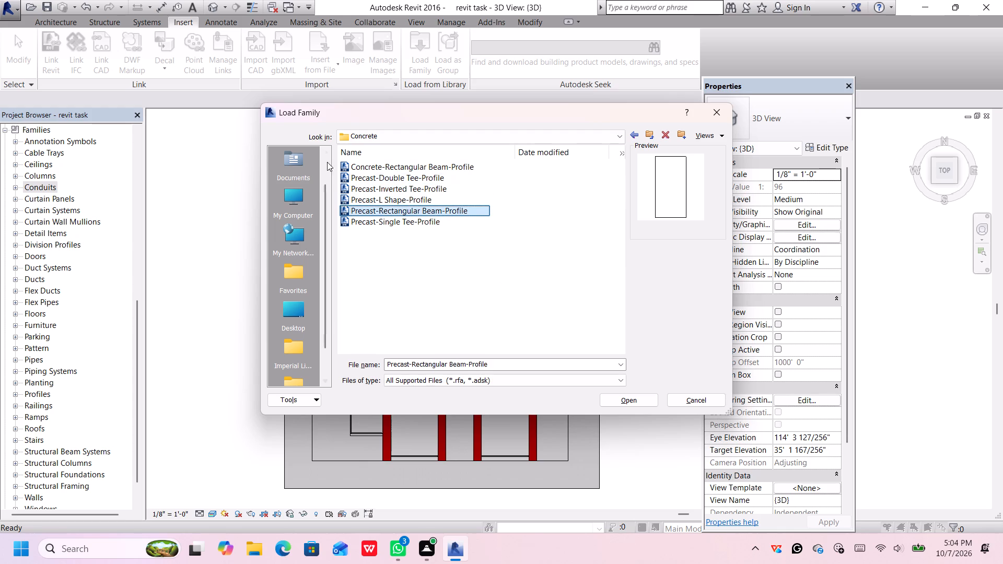
Go back to the Profiles folder and compare the metal angle and thickened slab edge profiles in the Slab folder.
{"action": "left_click", "coordinate": [636, 134]}
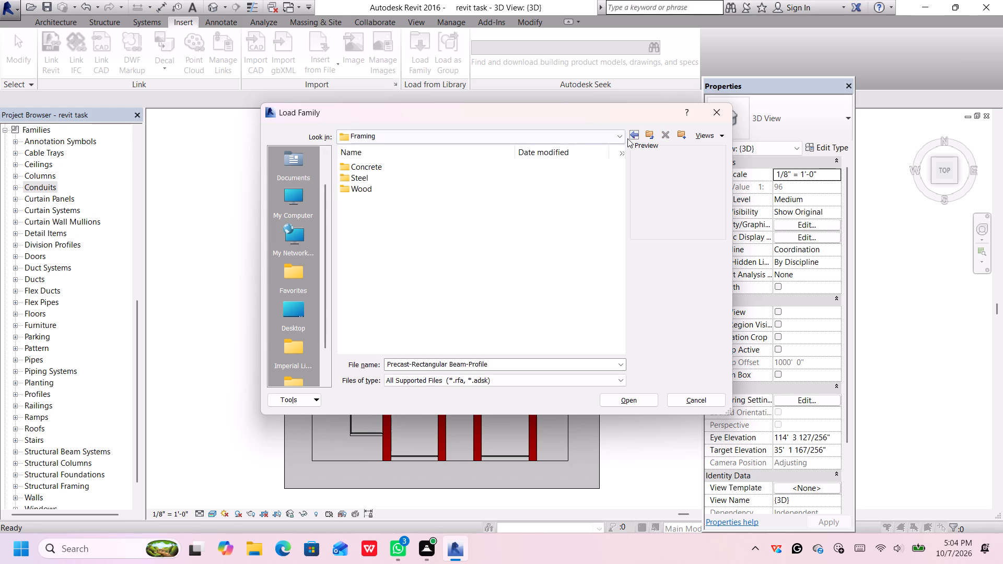
{"action": "left_click", "coordinate": [635, 131]}
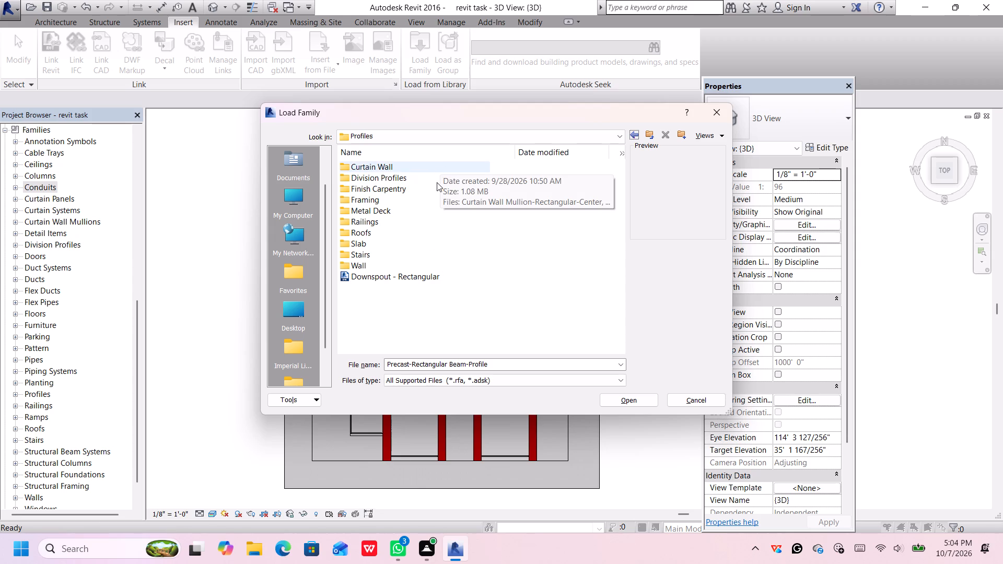
{"action": "left_click", "coordinate": [424, 179]}
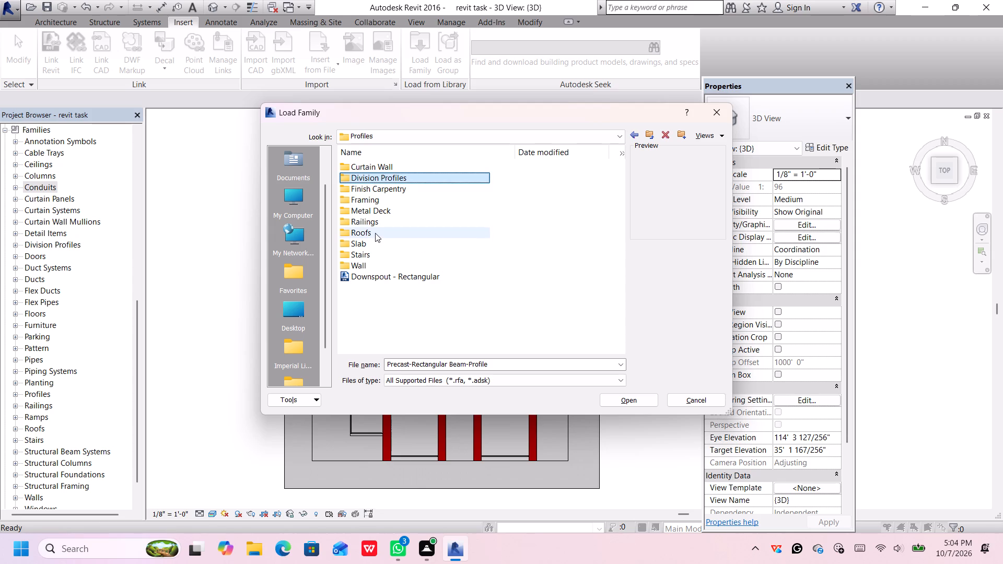
{"action": "double_click", "coordinate": [375, 233]}
{"action": "double_click", "coordinate": [395, 231]}
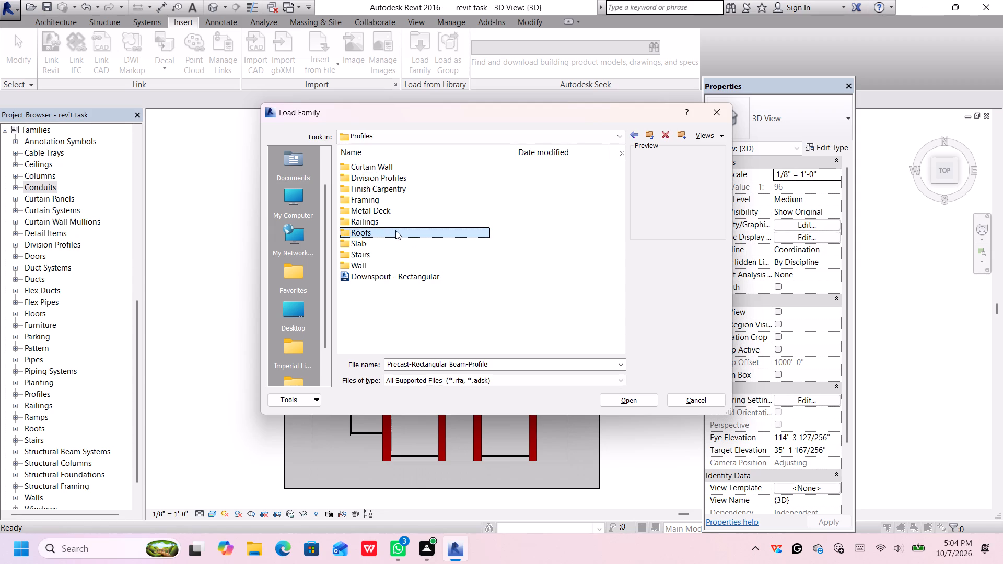
{"action": "double_click", "coordinate": [395, 230]}
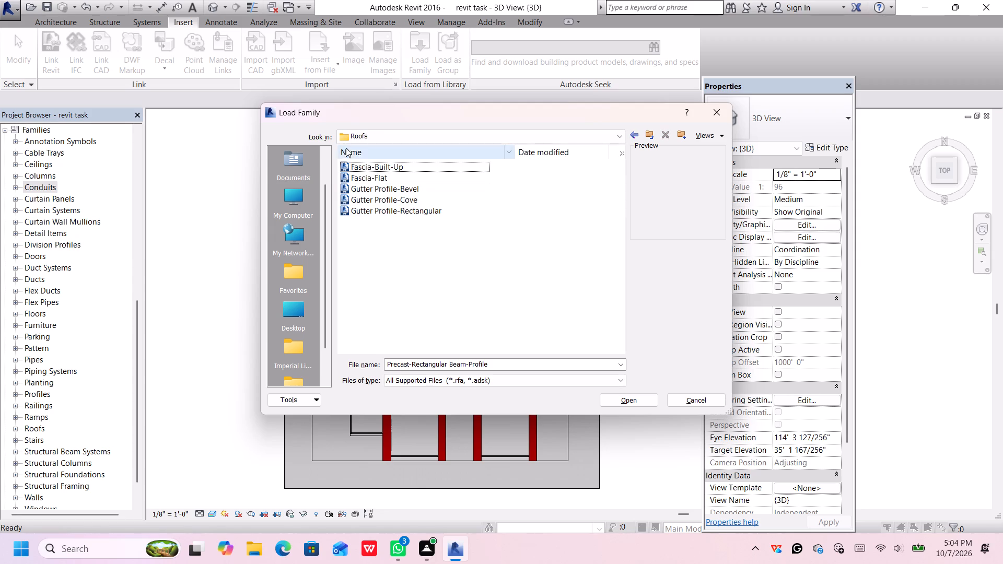
{"action": "left_click", "coordinate": [632, 133]}
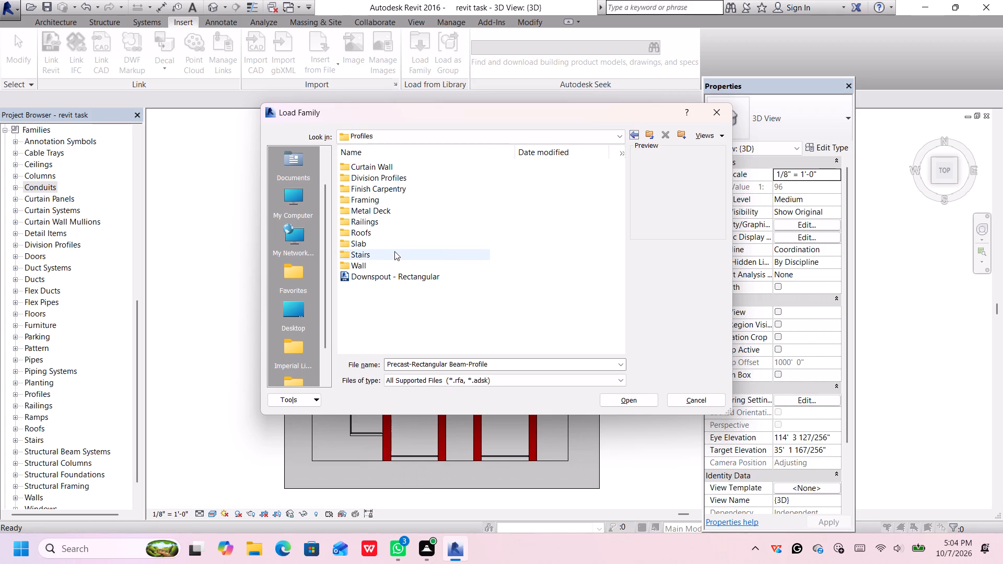
{"action": "double_click", "coordinate": [397, 244]}
{"action": "triple_click", "coordinate": [398, 241]}
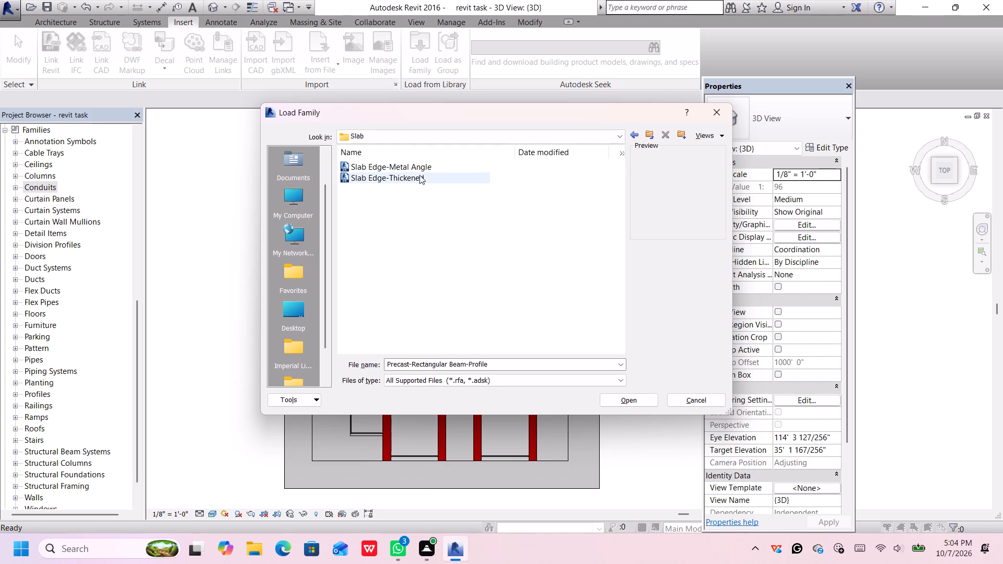
{"action": "left_click", "coordinate": [426, 170]}
{"action": "left_click", "coordinate": [423, 180]}
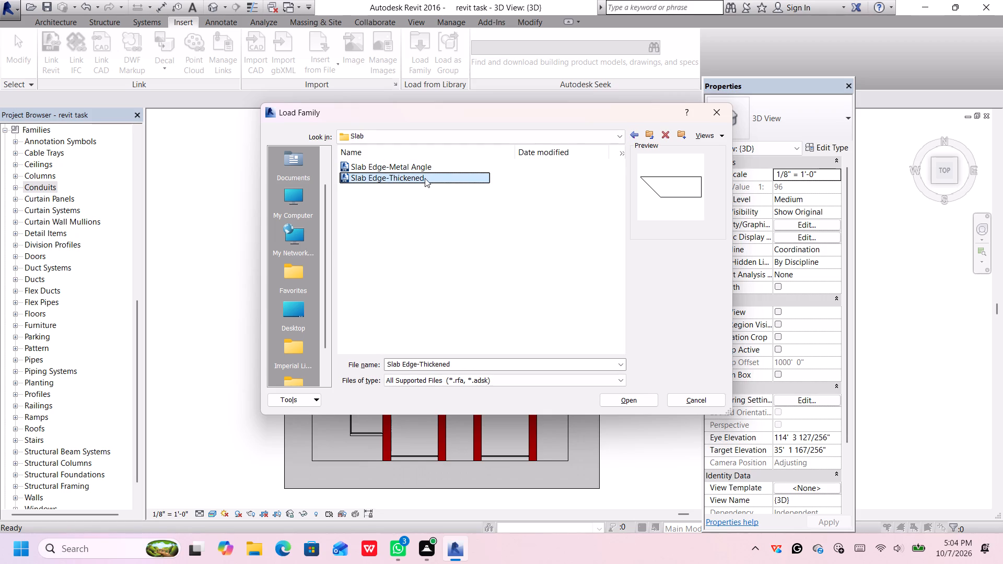
{"action": "left_click", "coordinate": [433, 168]}
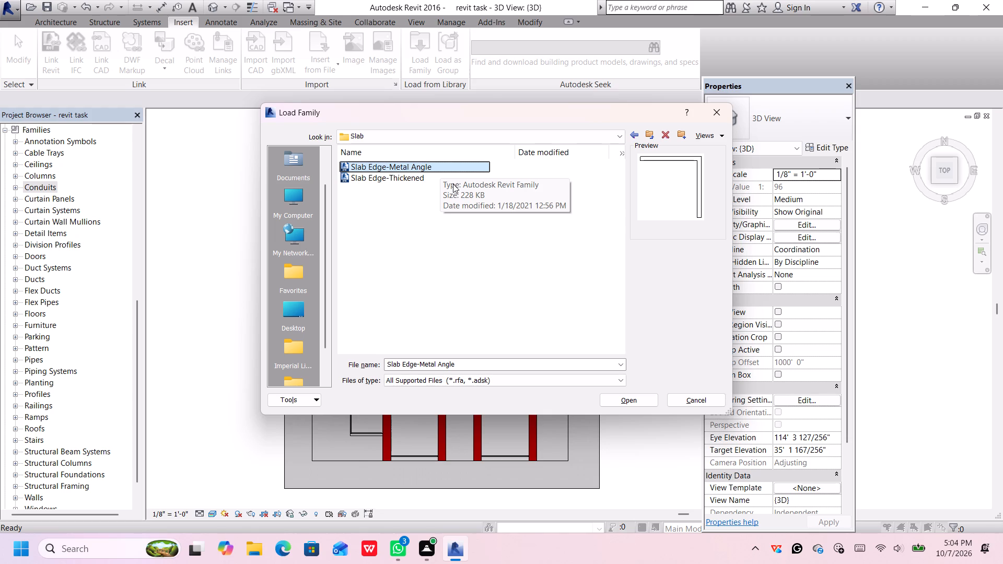
{"action": "left_click", "coordinate": [433, 180]}
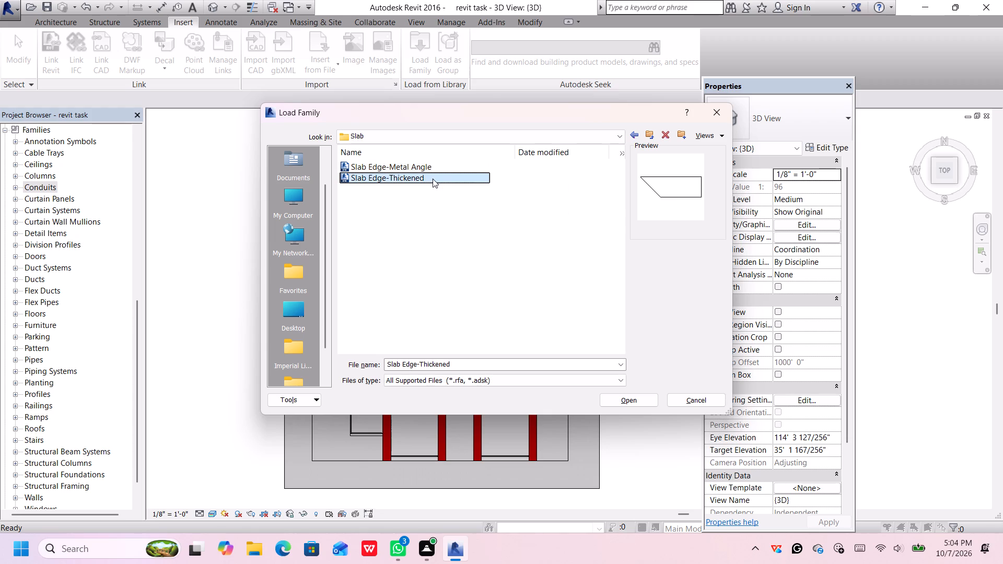
Examine the fascia and gutter profiles in the Roofs folder of the profile library.
{"action": "left_click", "coordinate": [632, 135]}
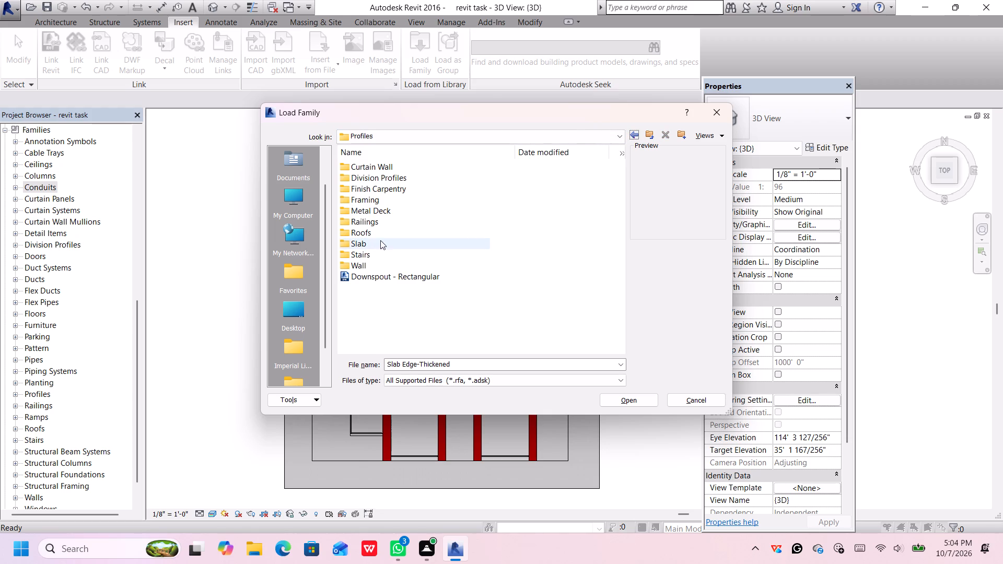
{"action": "double_click", "coordinate": [382, 232]}
{"action": "double_click", "coordinate": [387, 232]}
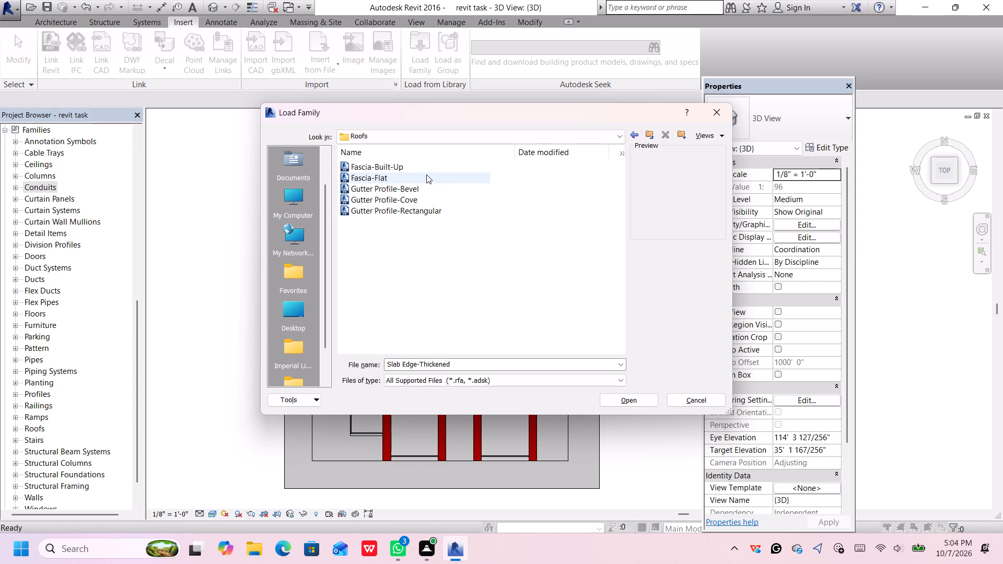
{"action": "left_click", "coordinate": [430, 168]}
{"action": "left_click", "coordinate": [439, 177]}
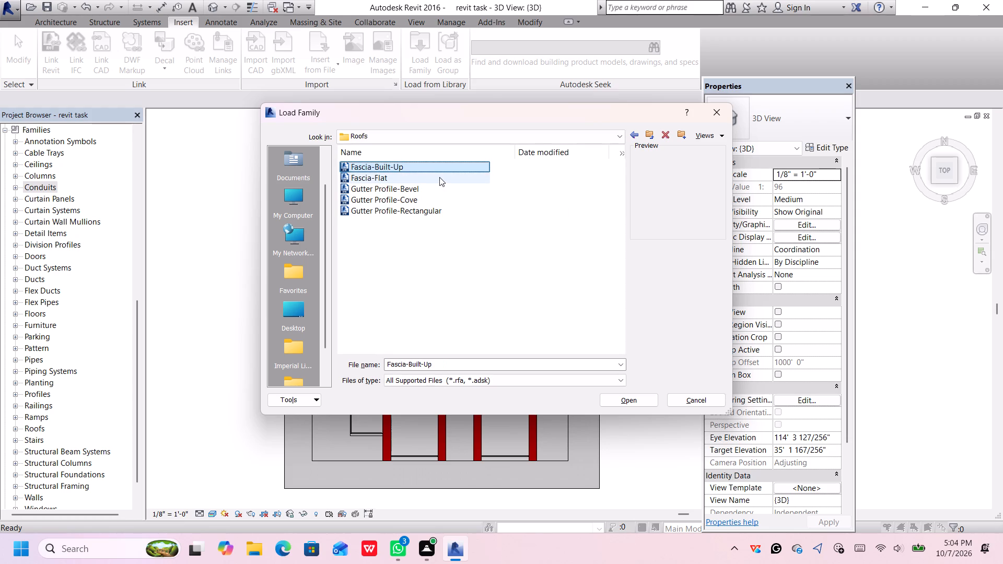
{"action": "left_click", "coordinate": [443, 185]}
{"action": "left_click", "coordinate": [446, 196]}
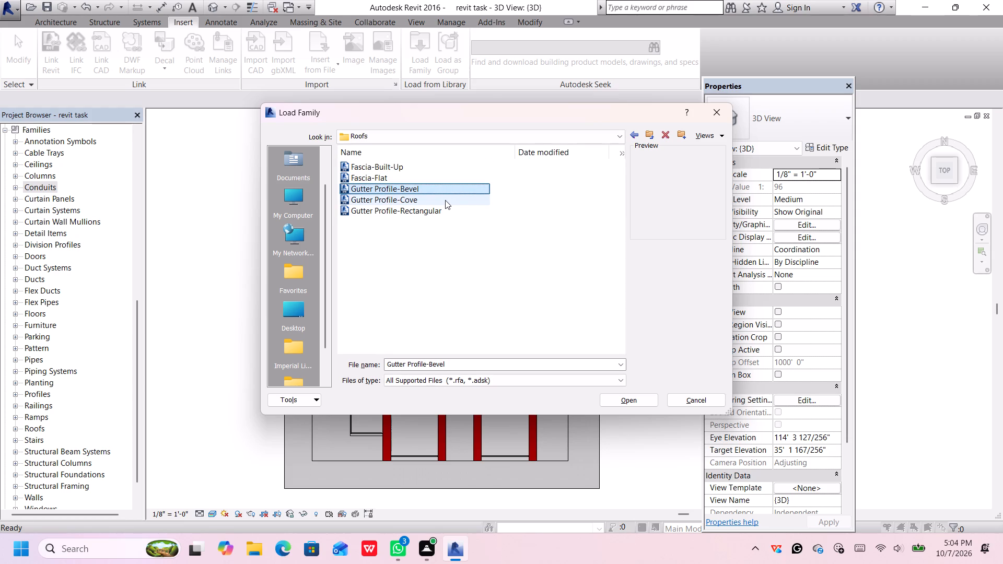
{"action": "left_click", "coordinate": [445, 207]}
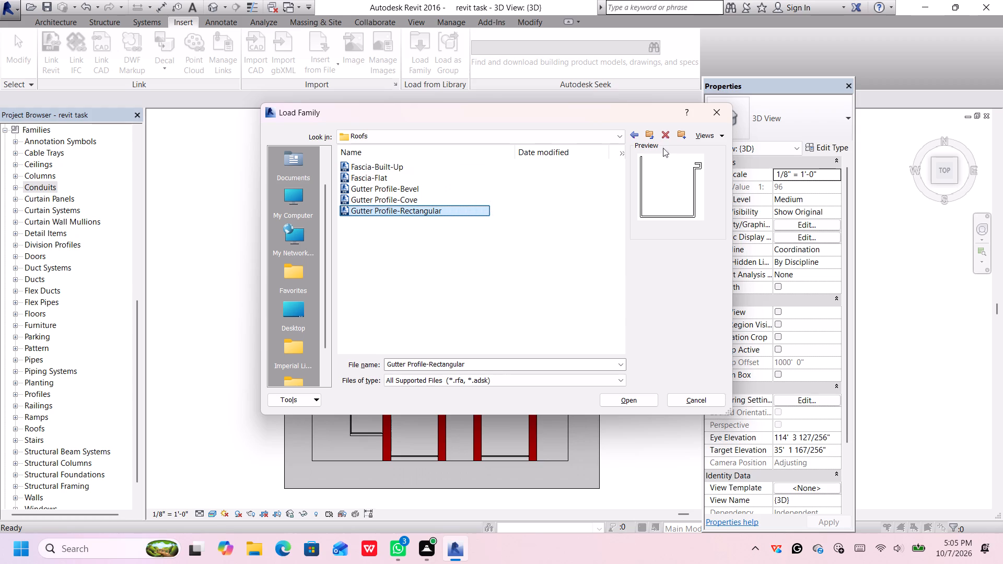
Examine the notch profiles in the library's Division Profiles folder, and leave the family library without loading anything.
{"action": "left_click", "coordinate": [635, 137]}
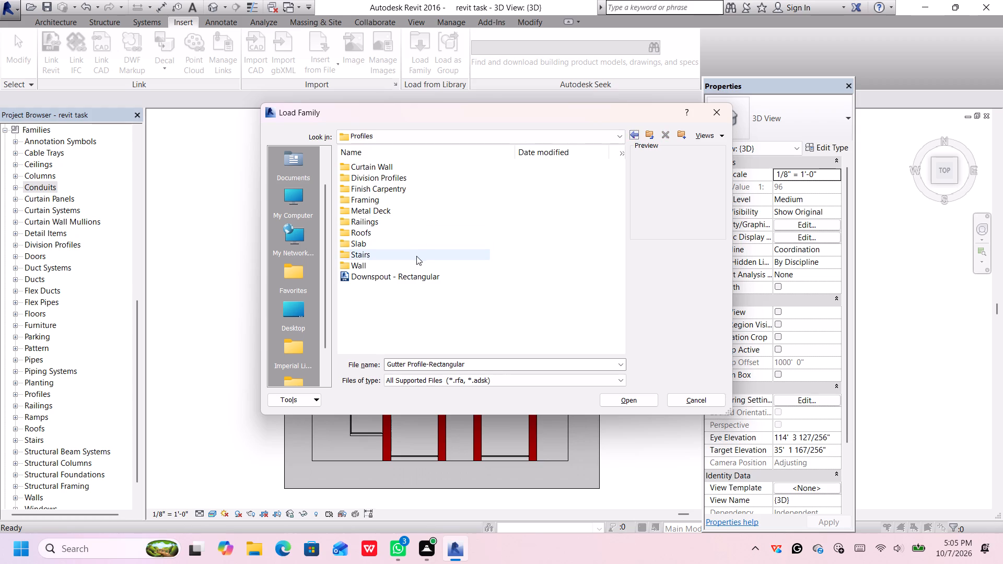
{"action": "left_click_drag", "start_coordinate": [402, 266], "coordinate": [393, 263]}
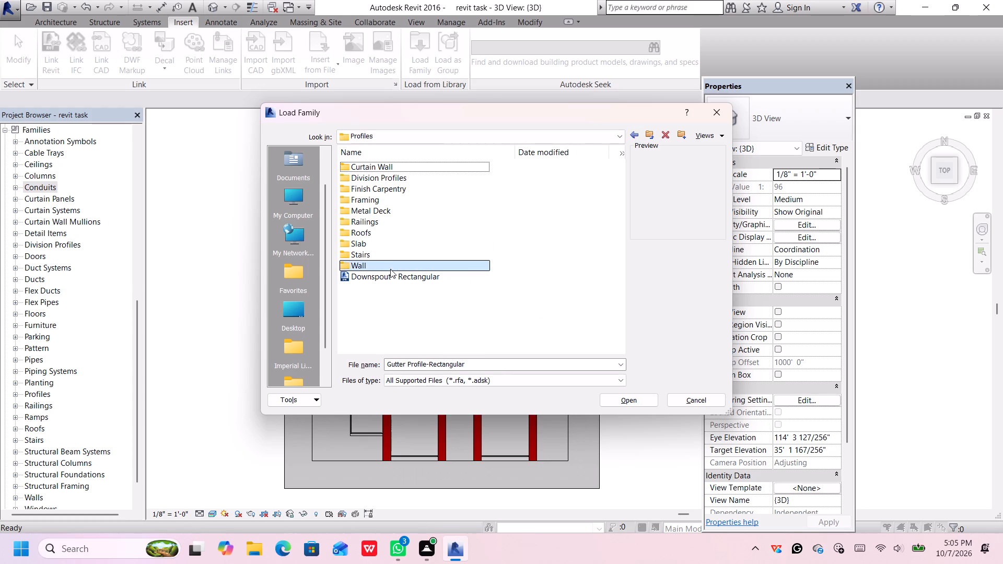
{"action": "double_click", "coordinate": [415, 173]}
{"action": "double_click", "coordinate": [420, 176]}
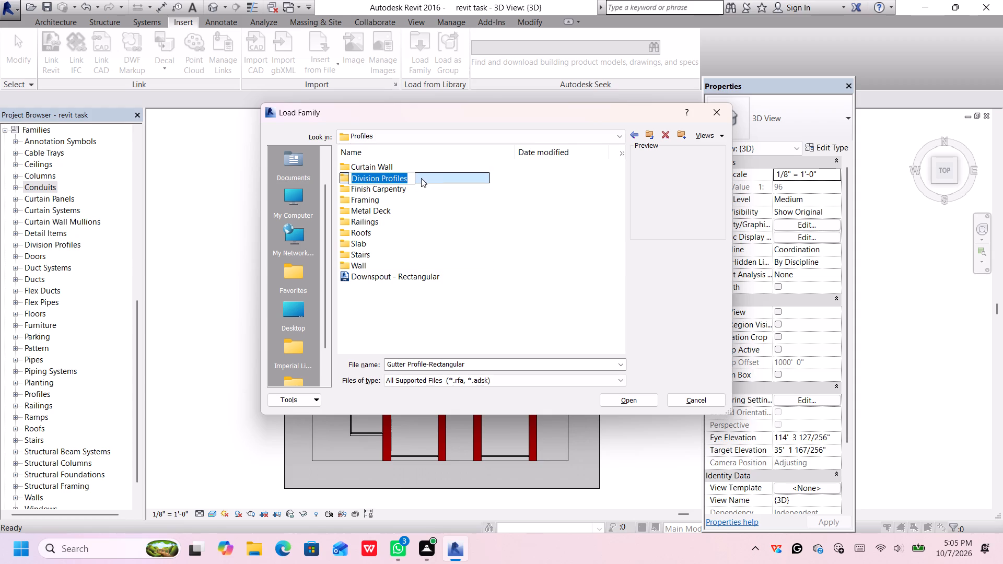
{"action": "double_click", "coordinate": [423, 179]}
{"action": "left_click", "coordinate": [431, 169]}
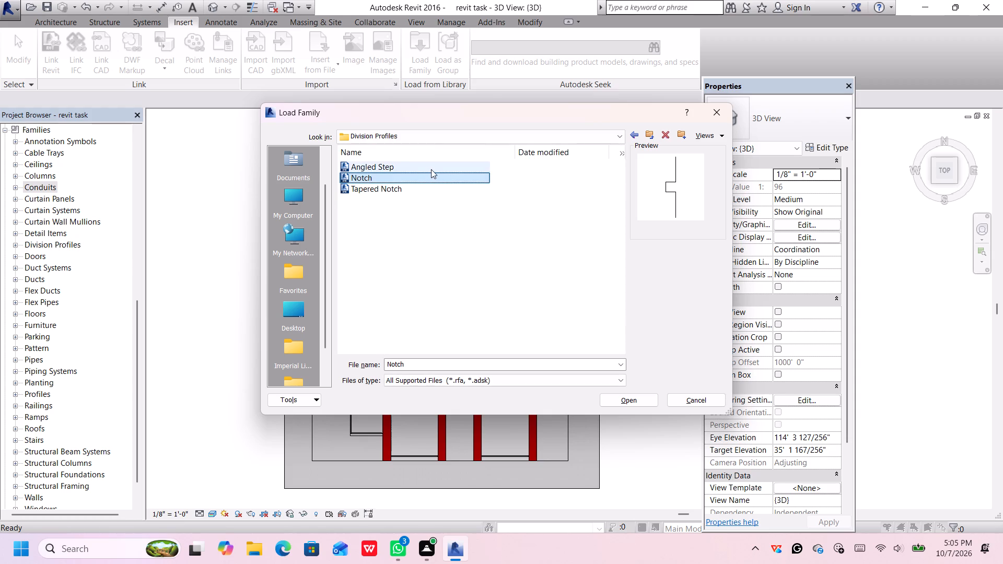
{"action": "left_click", "coordinate": [428, 179]}
{"action": "left_click", "coordinate": [428, 184]}
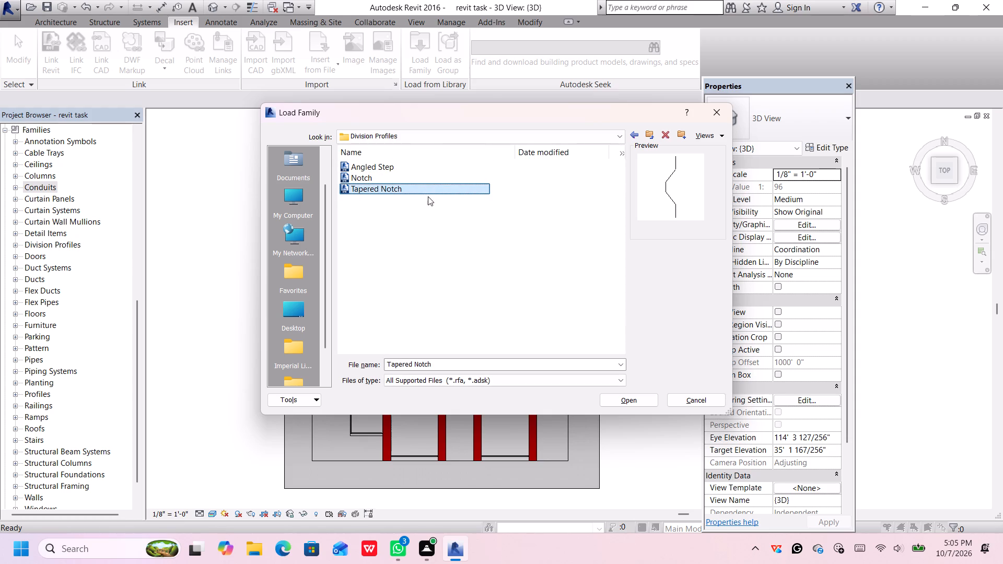
{"action": "left_click", "coordinate": [634, 134]}
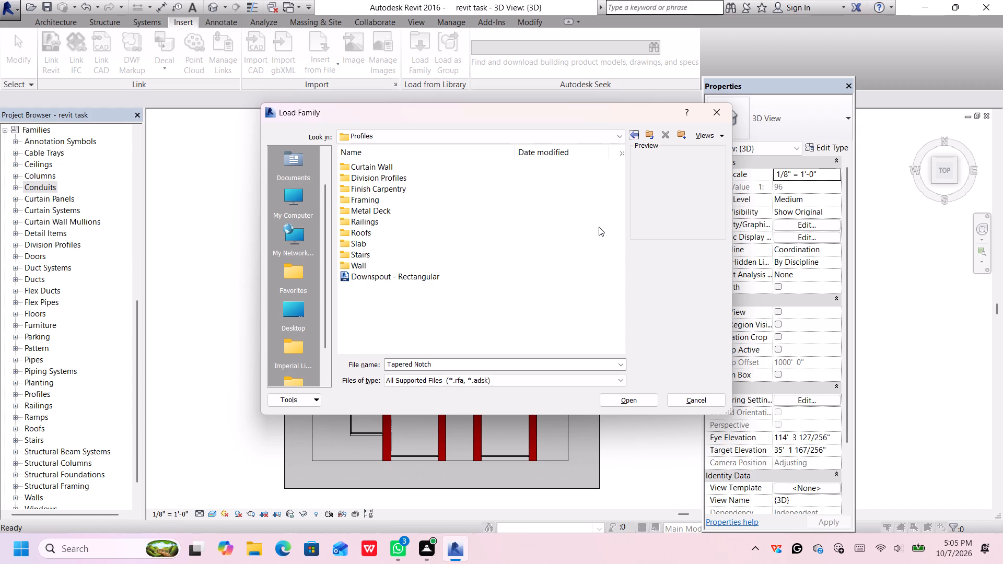
{"action": "left_click", "coordinate": [723, 109]}
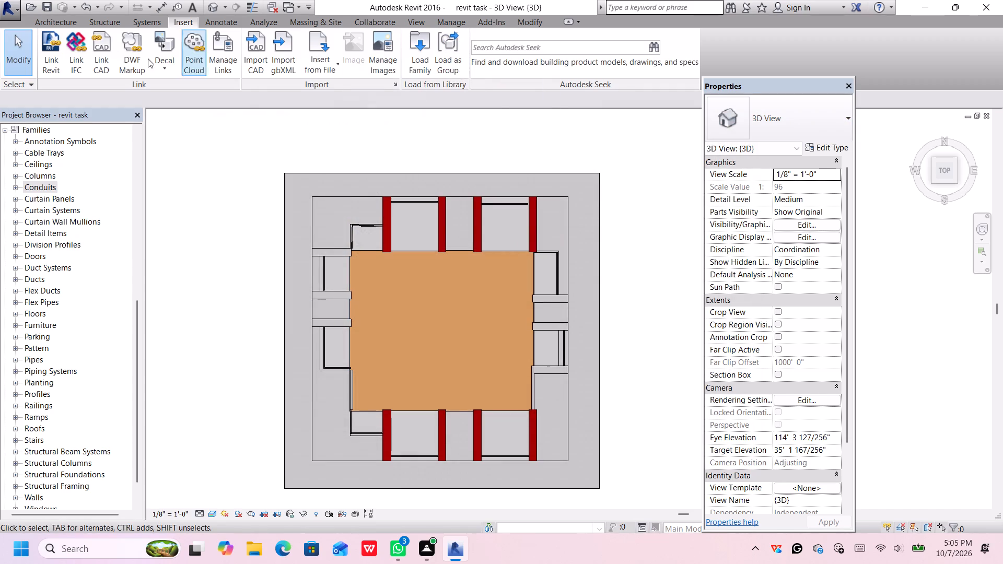
Start a new architectural floor sketch over the south part of the building.
{"action": "left_click", "coordinate": [55, 20]}
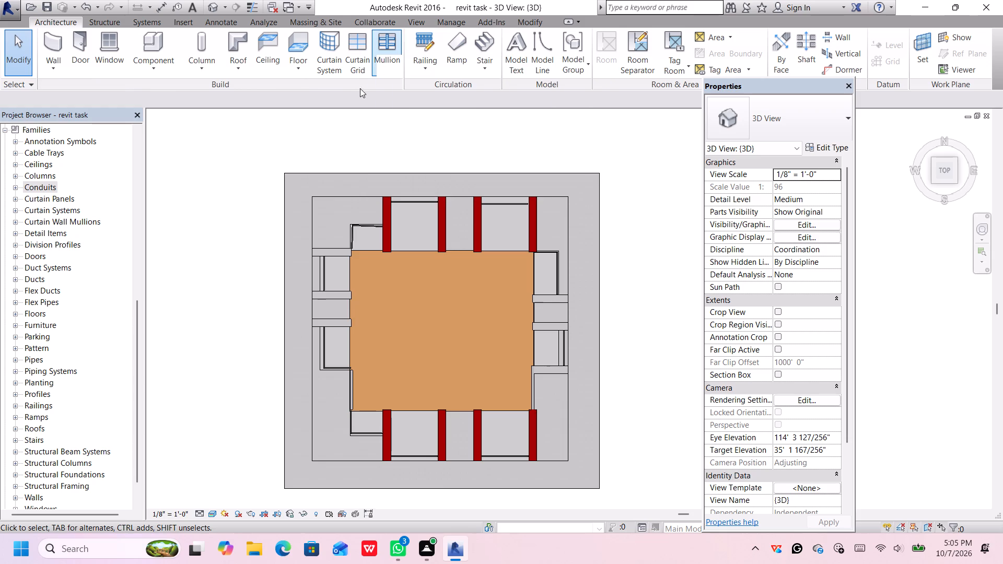
{"action": "left_click", "coordinate": [304, 70]}
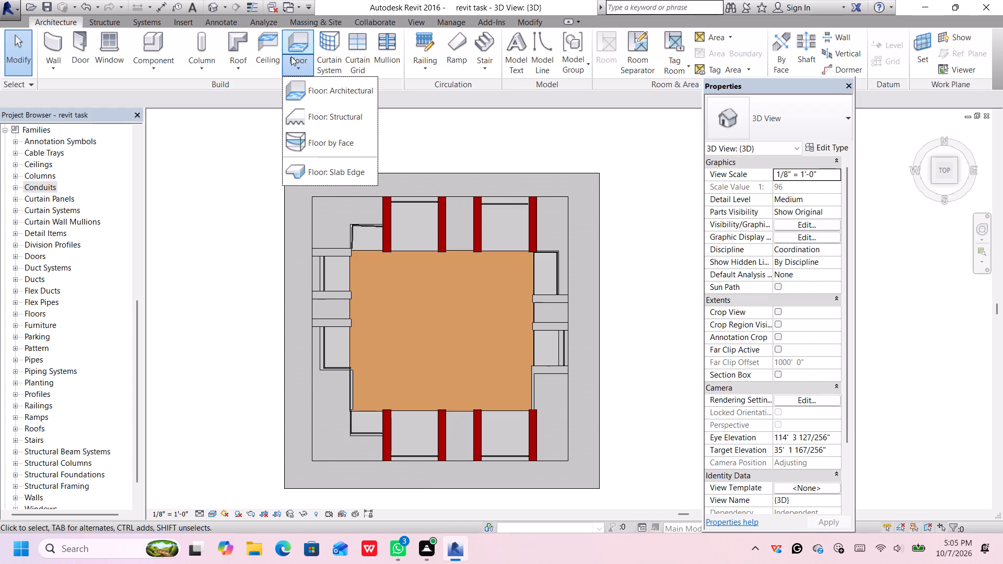
{"action": "left_click", "coordinate": [307, 89]}
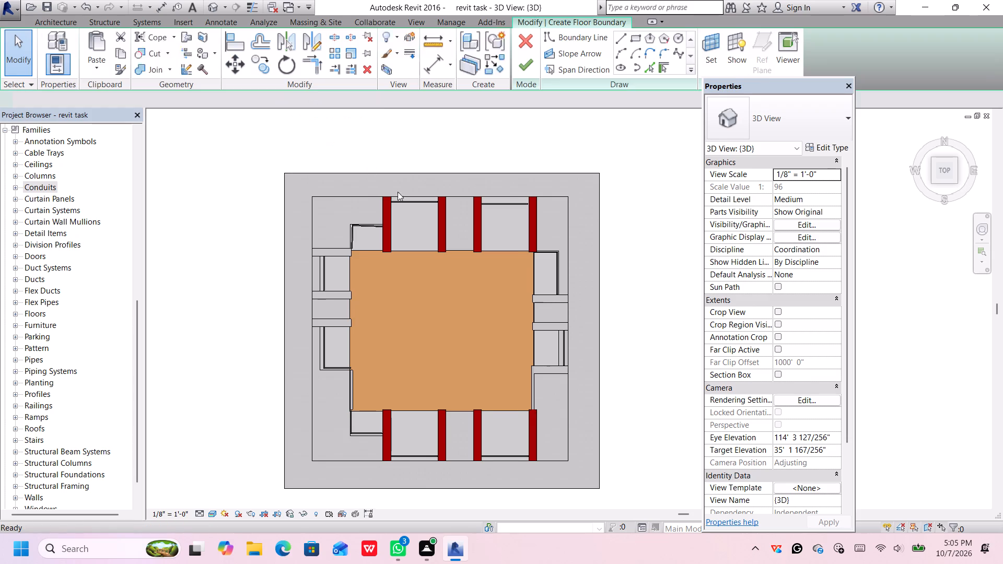
{"action": "middle_click_drag", "start_coordinate": [452, 299], "coordinate": [433, 209]}
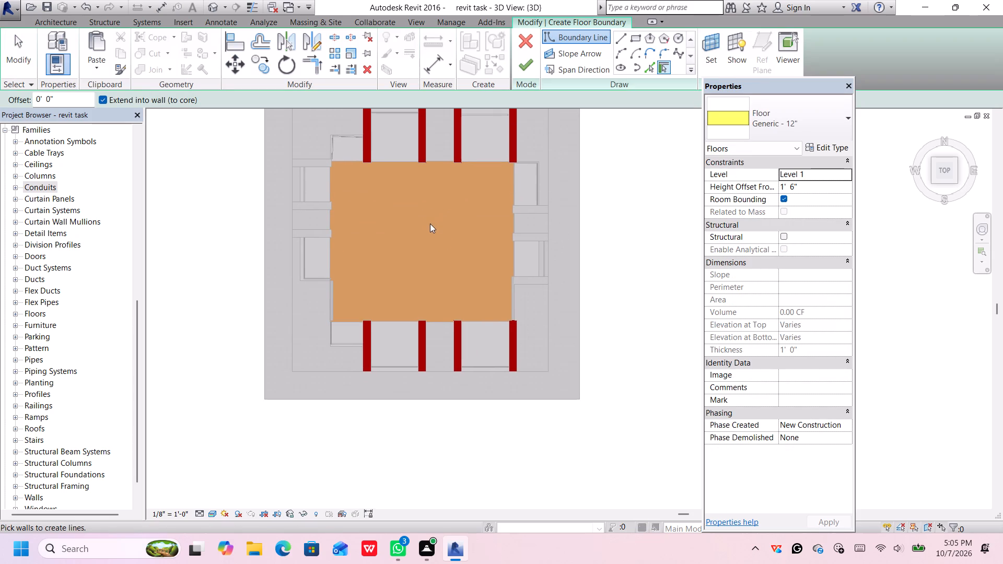
{"action": "middle_click_drag", "start_coordinate": [444, 251], "coordinate": [471, 239]}
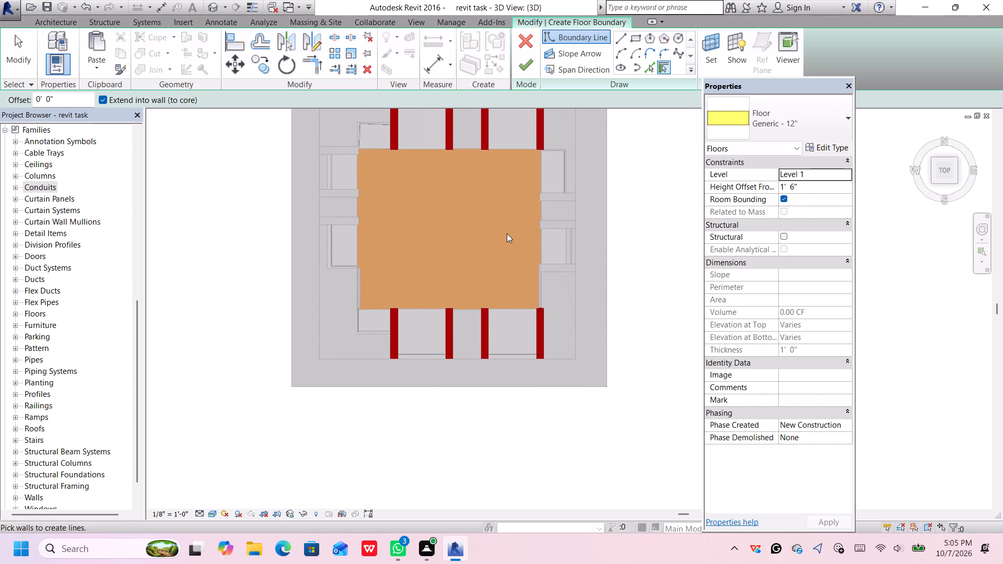
{"action": "scroll", "coordinate": [681, 62], "scroll_direction": "up", "scroll_amount": 1}
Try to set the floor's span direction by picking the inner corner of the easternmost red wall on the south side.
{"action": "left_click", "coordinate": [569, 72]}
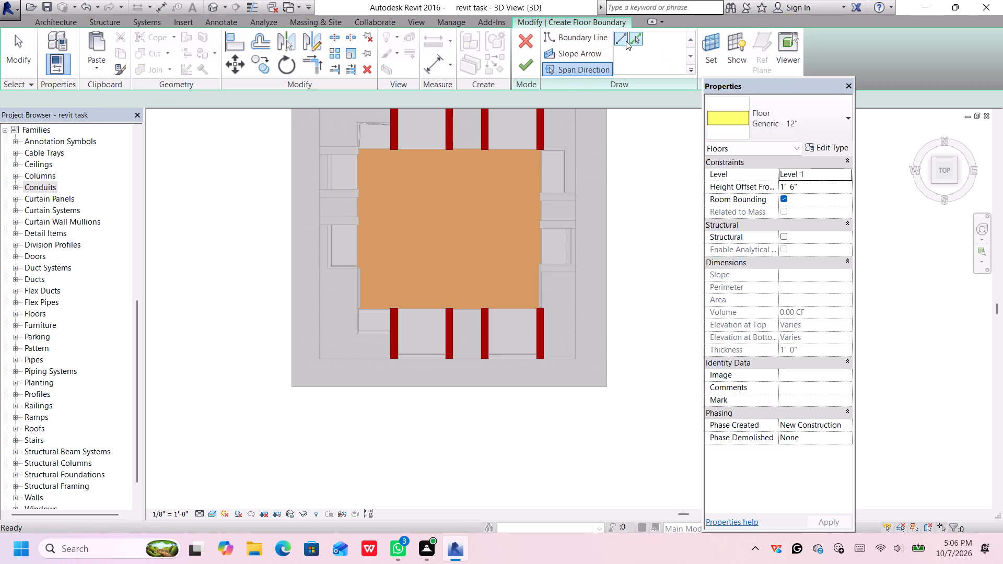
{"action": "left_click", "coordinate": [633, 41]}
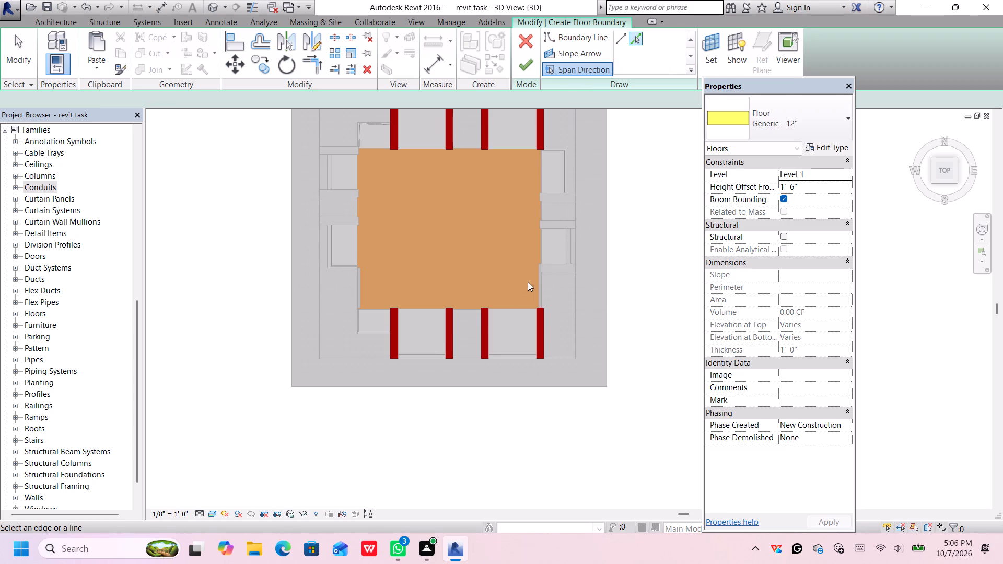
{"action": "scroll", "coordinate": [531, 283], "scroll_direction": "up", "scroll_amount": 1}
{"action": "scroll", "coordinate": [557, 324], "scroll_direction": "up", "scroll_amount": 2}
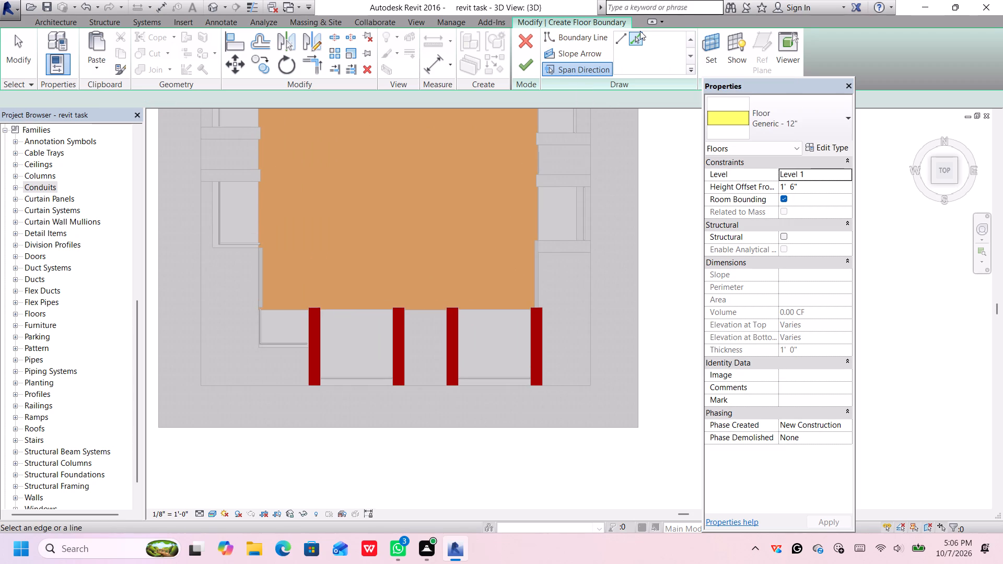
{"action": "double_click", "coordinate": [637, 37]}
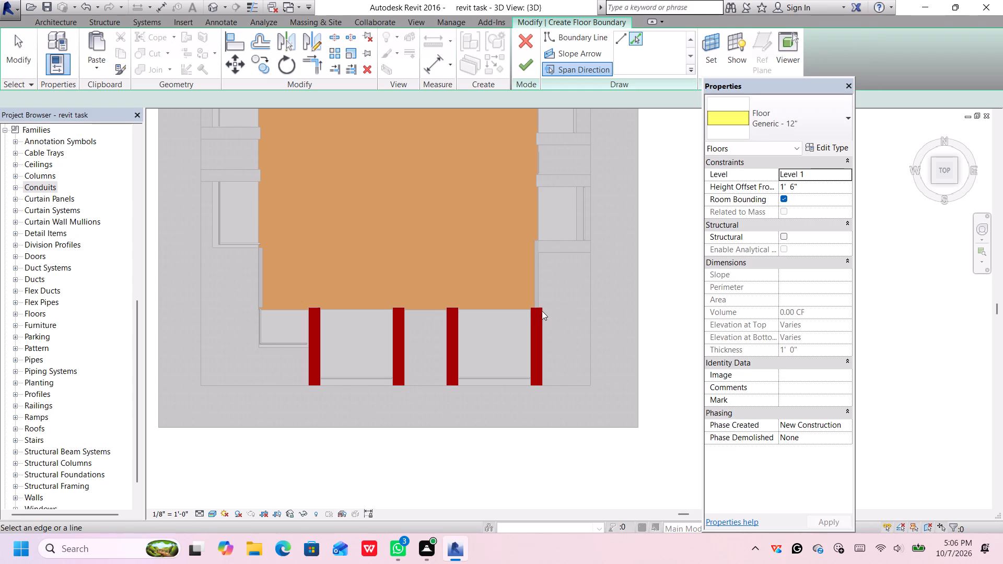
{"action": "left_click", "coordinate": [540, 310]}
Draw the floor's east boundary line along the outer face of the easternmost red wall on the south side.
{"action": "left_click", "coordinate": [591, 39]}
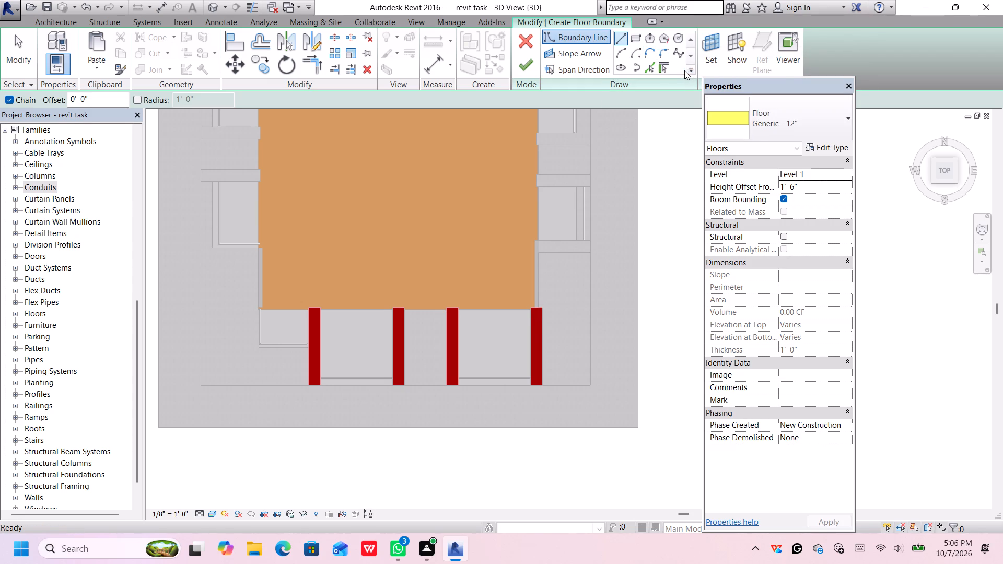
{"action": "scroll", "coordinate": [659, 64], "scroll_direction": "up", "scroll_amount": 2}
{"action": "left_click", "coordinate": [617, 35]}
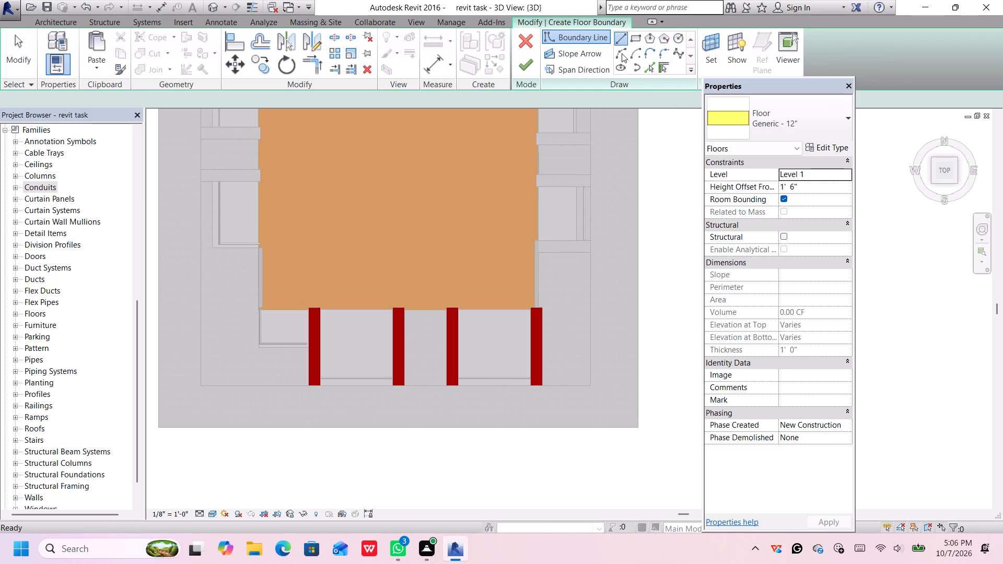
{"action": "left_click", "coordinate": [542, 308]}
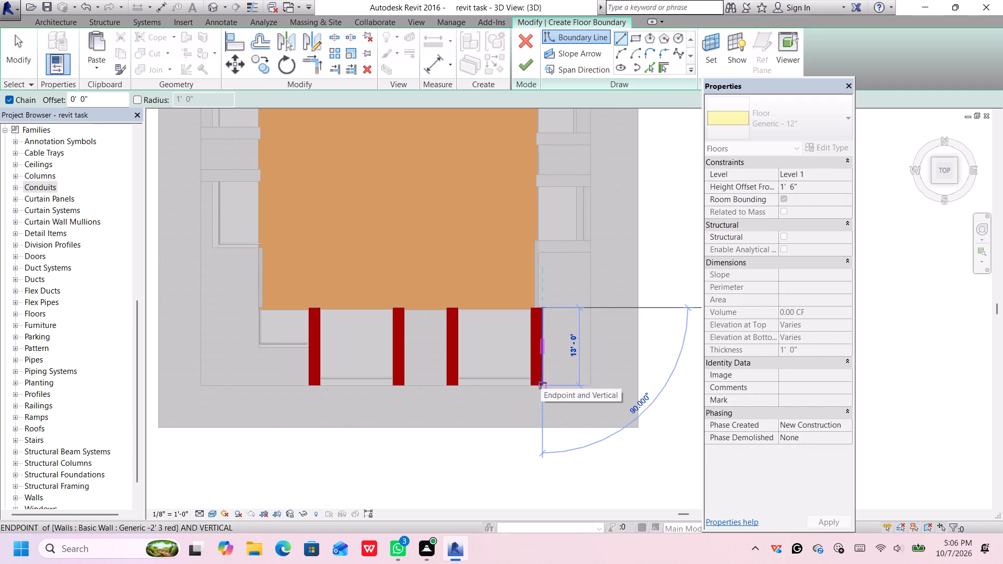
{"action": "middle_click_drag", "start_coordinate": [539, 380], "coordinate": [603, 386]}
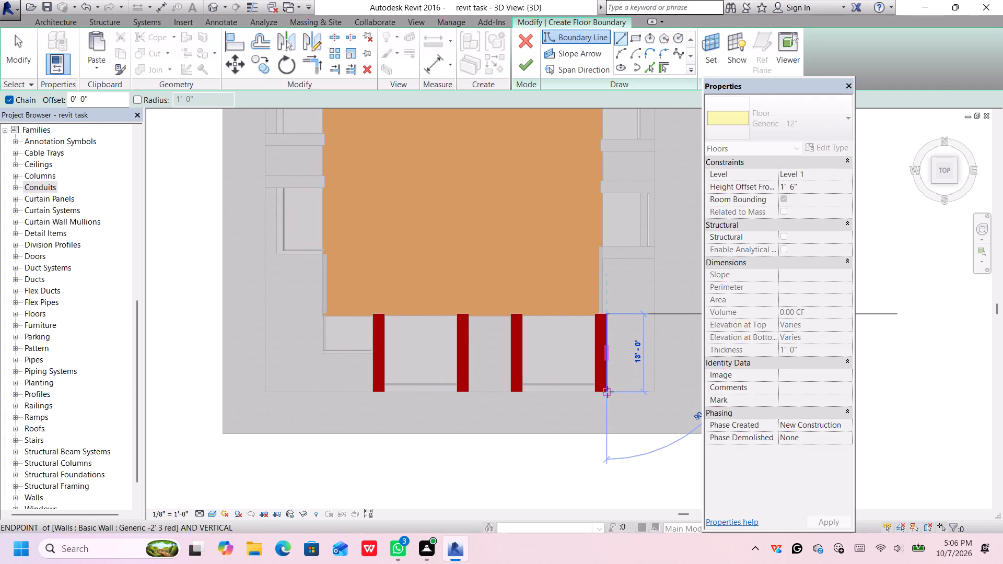
{"action": "left_click", "coordinate": [602, 386]}
{"action": "scroll", "coordinate": [601, 389], "scroll_direction": "up", "scroll_amount": 4}
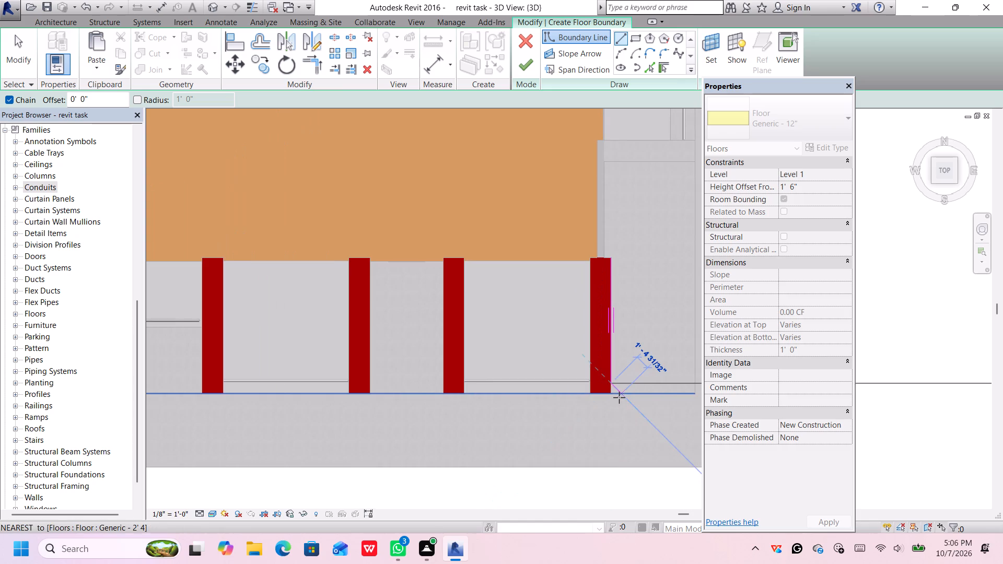
{"action": "key", "text": "ctrl+z"}
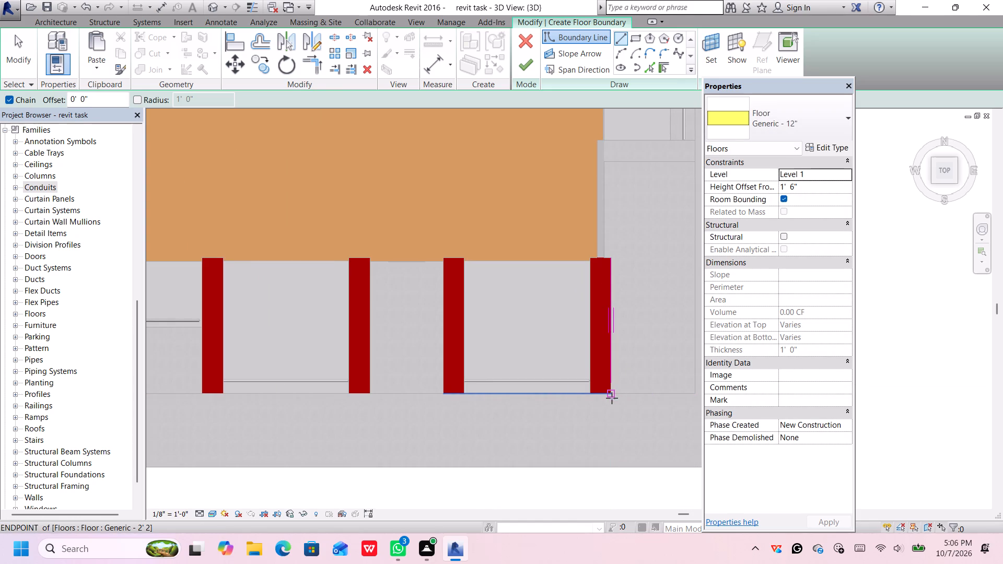
Draw the floor's south boundary line 47'-4" long along the red wall ends, and a west line about 12'-6" long up to the orange floor.
{"action": "left_click", "coordinate": [612, 392]}
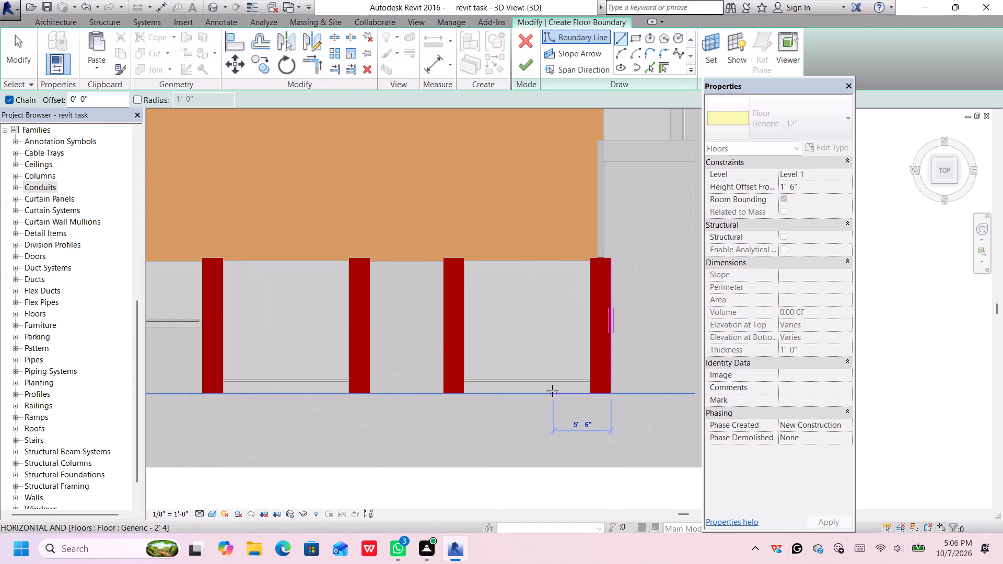
{"action": "scroll", "coordinate": [520, 390], "scroll_direction": "down", "scroll_amount": 1}
{"action": "middle_click_drag", "start_coordinate": [520, 390], "coordinate": [667, 393]}
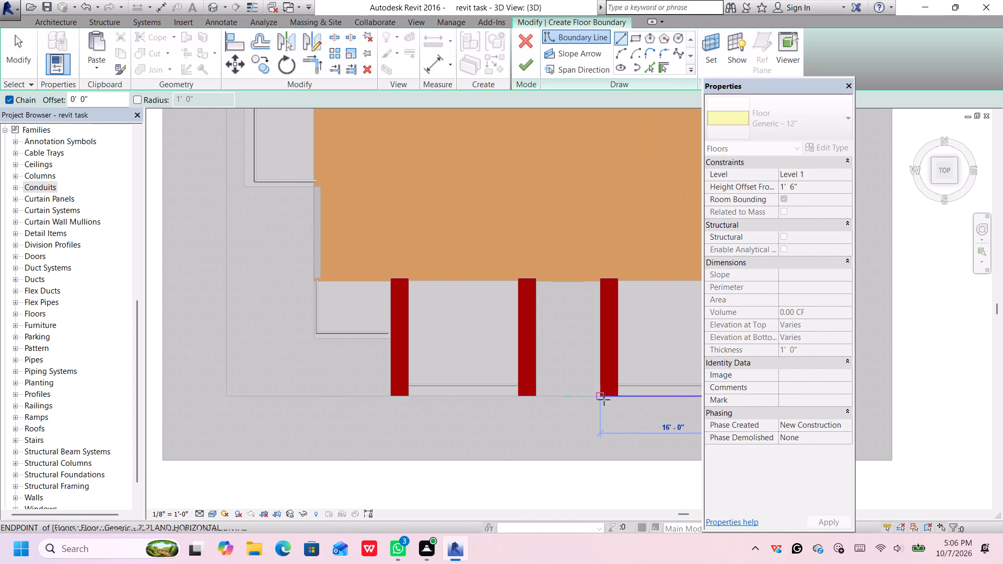
{"action": "scroll", "coordinate": [602, 397], "scroll_direction": "up", "scroll_amount": 1}
{"action": "middle_click_drag", "start_coordinate": [600, 396], "coordinate": [493, 389]}
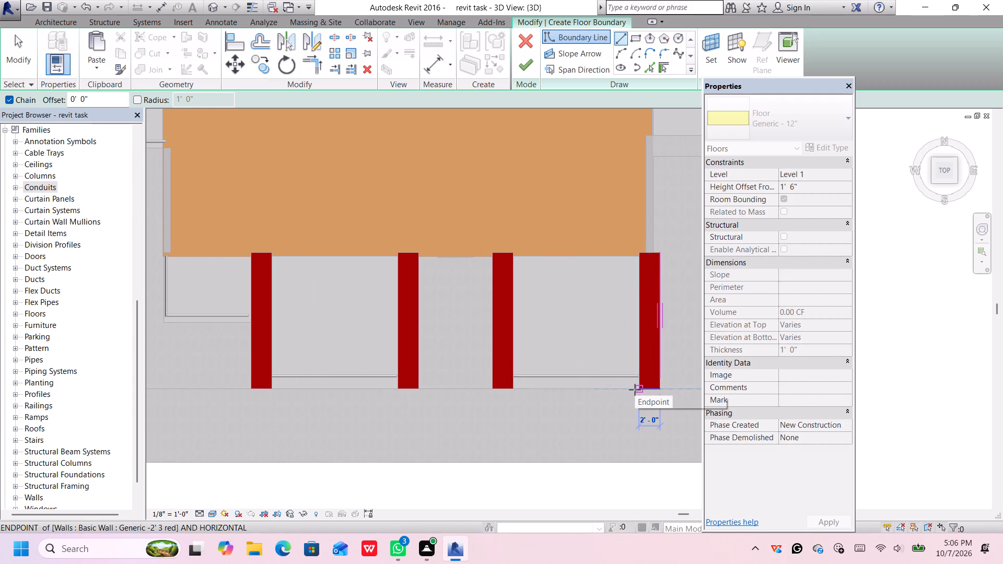
{"action": "scroll", "coordinate": [634, 390], "scroll_direction": "up", "scroll_amount": 1}
{"action": "scroll", "coordinate": [634, 390], "scroll_direction": "down", "scroll_amount": 1}
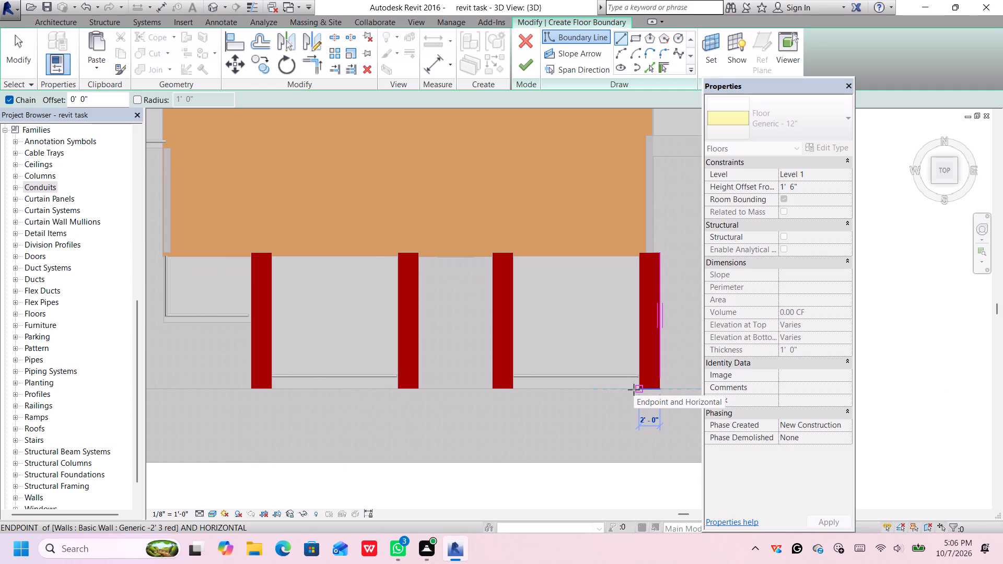
{"action": "scroll", "coordinate": [634, 390], "scroll_direction": "down", "scroll_amount": 1}
{"action": "middle_click_drag", "start_coordinate": [634, 390], "coordinate": [640, 387]}
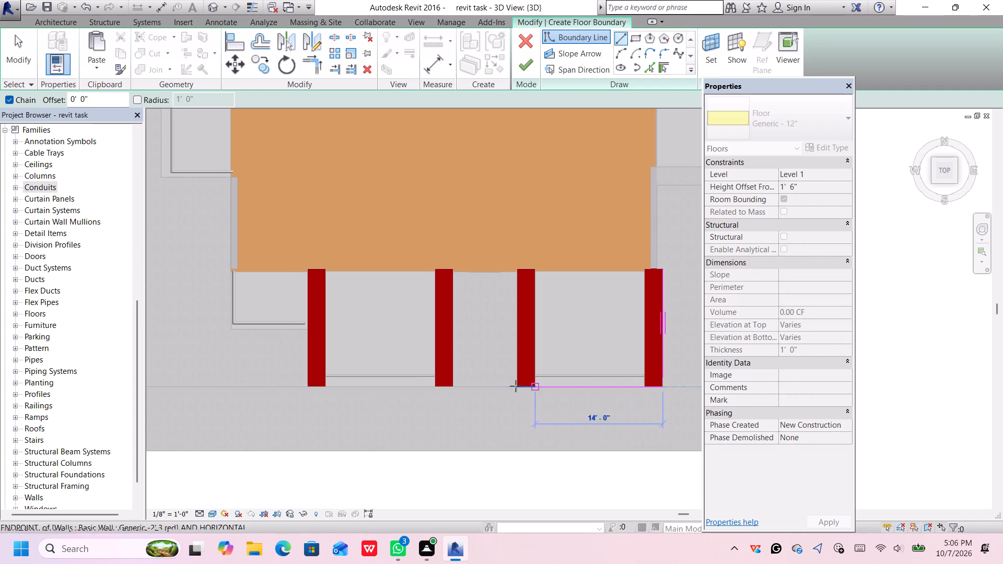
{"action": "left_click", "coordinate": [234, 384]}
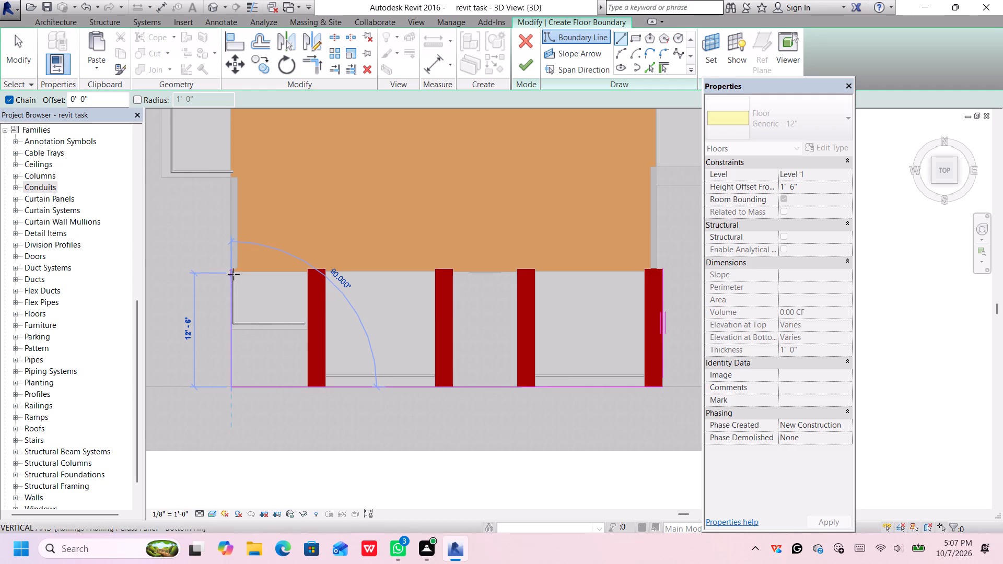
{"action": "left_click", "coordinate": [230, 271]}
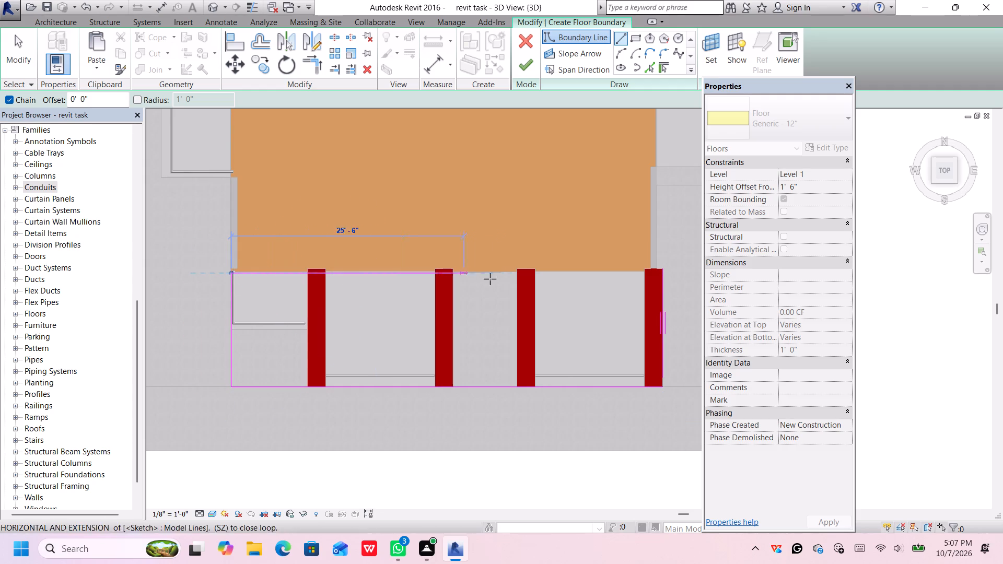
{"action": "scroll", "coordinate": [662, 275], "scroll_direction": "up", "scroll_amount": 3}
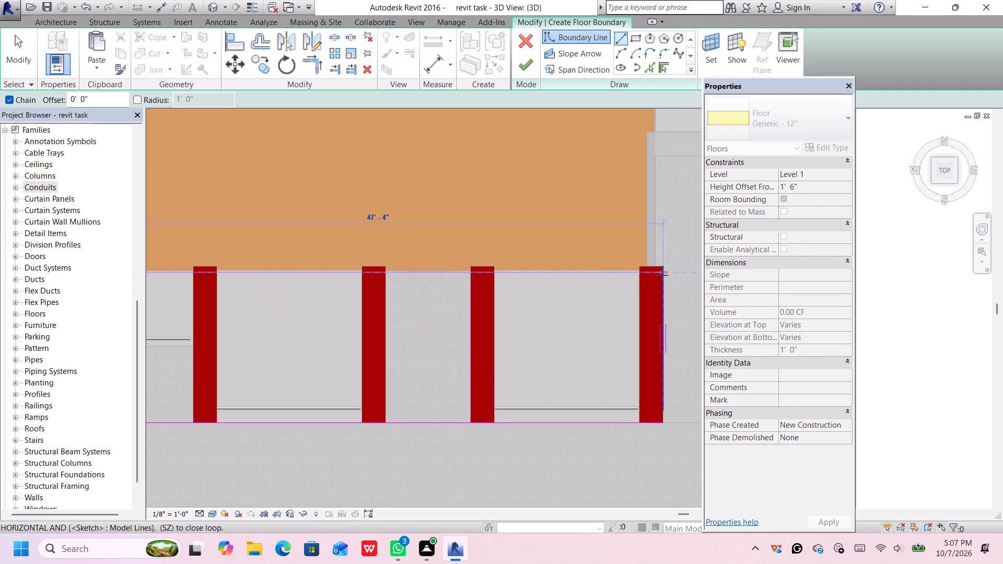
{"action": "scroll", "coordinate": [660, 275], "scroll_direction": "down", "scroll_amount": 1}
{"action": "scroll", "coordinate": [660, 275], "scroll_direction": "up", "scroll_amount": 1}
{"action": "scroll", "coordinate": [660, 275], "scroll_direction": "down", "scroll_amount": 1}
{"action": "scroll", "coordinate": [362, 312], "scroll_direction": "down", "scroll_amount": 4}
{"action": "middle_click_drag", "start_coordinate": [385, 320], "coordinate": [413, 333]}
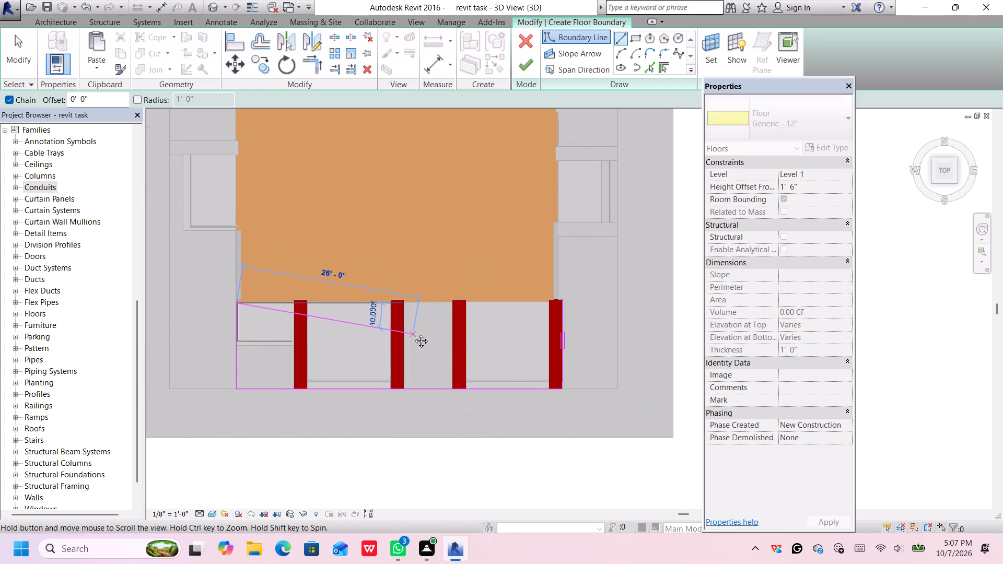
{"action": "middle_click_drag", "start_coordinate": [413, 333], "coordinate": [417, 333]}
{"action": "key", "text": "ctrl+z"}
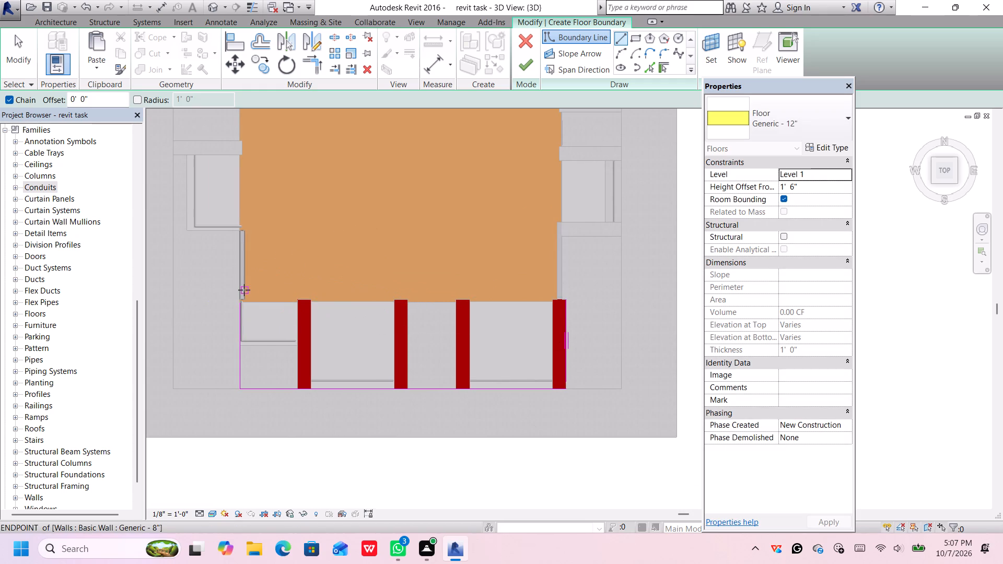
Undo the last-drawn west boundary line of the floor sketch.
{"action": "scroll", "coordinate": [246, 294], "scroll_direction": "up", "scroll_amount": 9}
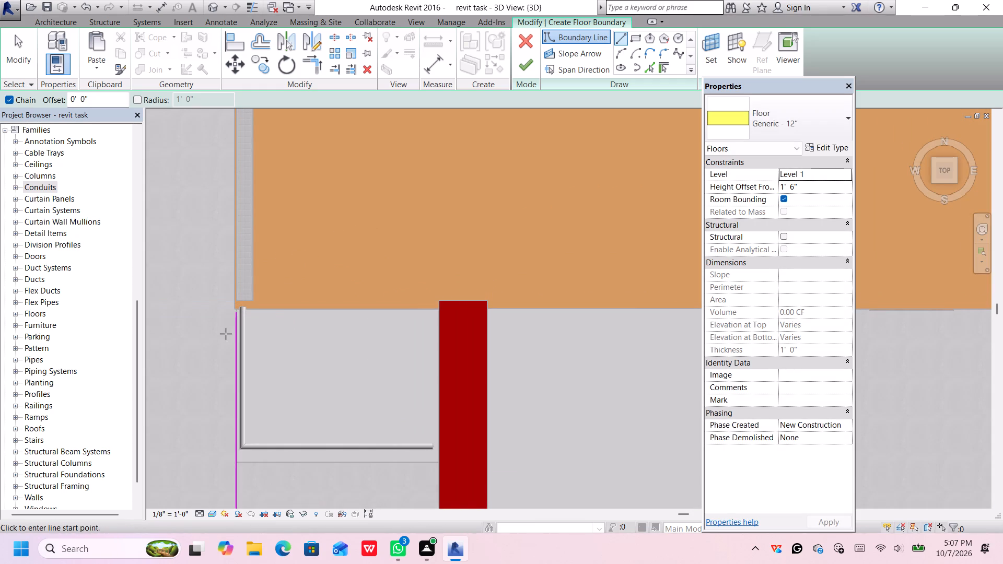
{"action": "key", "text": "ctrl+z"}
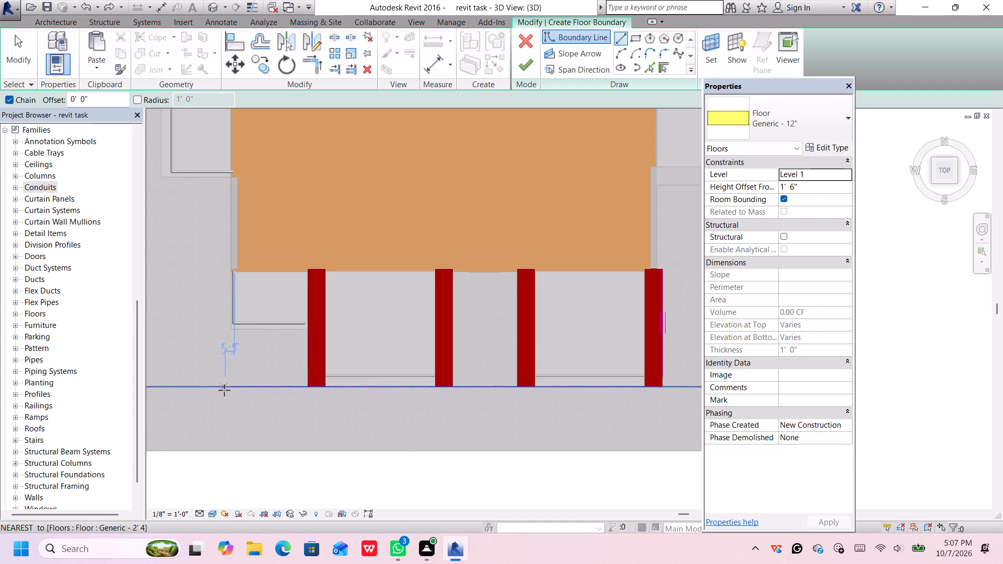
Draw the floor's west boundary line 13'-0" long and a north line 47'-4" long to the easternmost red wall's outer corner.
{"action": "scroll", "coordinate": [223, 390], "scroll_direction": "up", "scroll_amount": 5}
{"action": "left_click", "coordinate": [238, 384]}
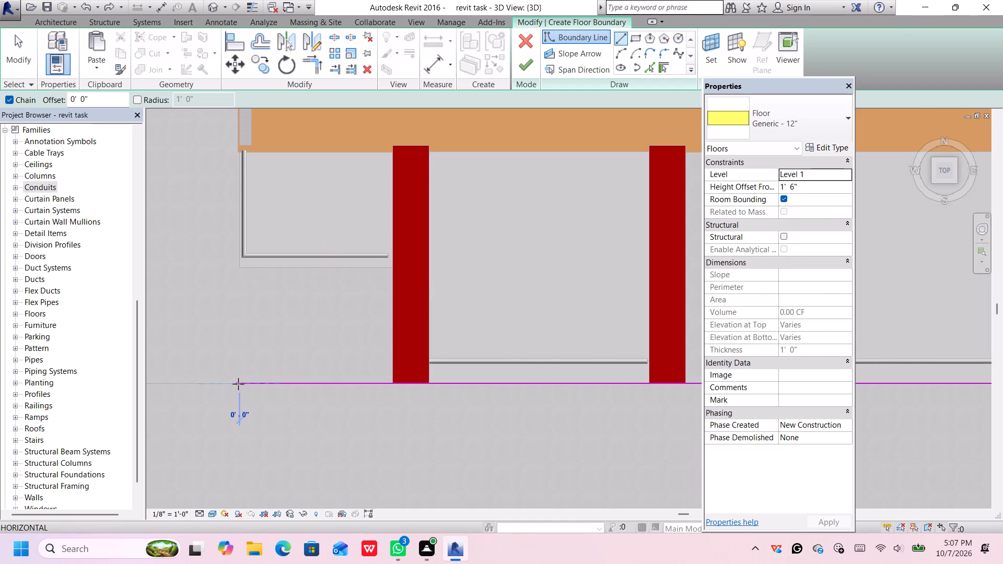
{"action": "left_click", "coordinate": [240, 144]}
{"action": "scroll", "coordinate": [567, 140], "scroll_direction": "down", "scroll_amount": 2}
{"action": "middle_click_drag", "start_coordinate": [565, 140], "coordinate": [559, 143]}
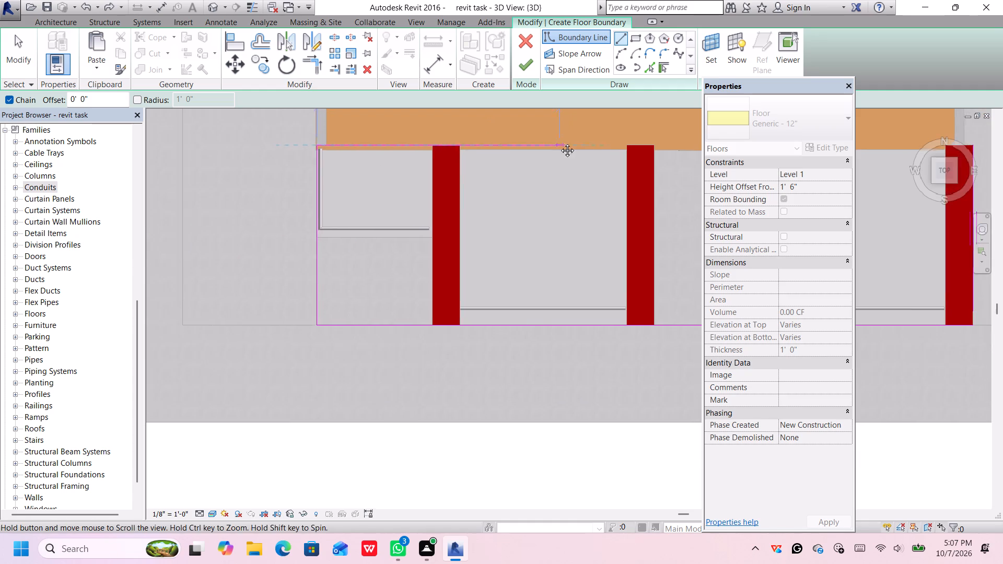
{"action": "middle_click_drag", "start_coordinate": [559, 143], "coordinate": [212, 180]}
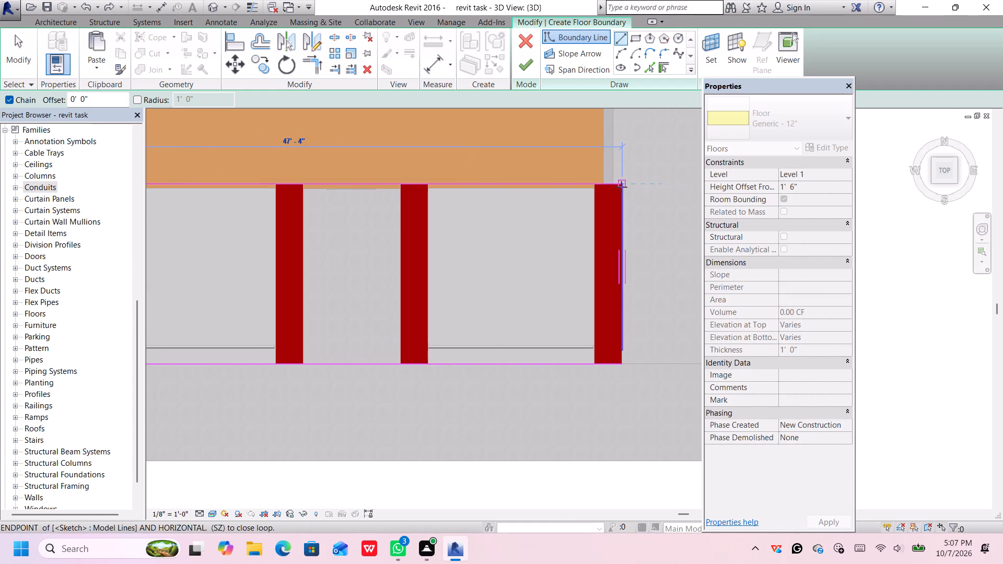
{"action": "left_click", "coordinate": [622, 185]}
{"action": "scroll", "coordinate": [580, 258], "scroll_direction": "down", "scroll_amount": 2}
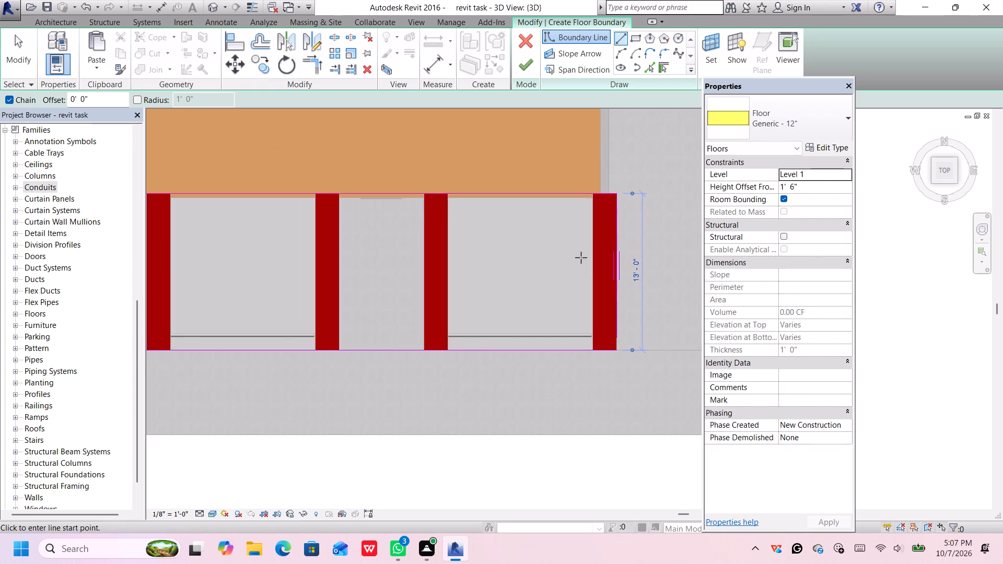
Draw a rectangular opening about 2'-1" by 10'-2" against the inner face of the easternmost red wall.
{"action": "middle_click_drag", "start_coordinate": [579, 258], "coordinate": [588, 149]}
{"action": "left_click", "coordinate": [636, 41]}
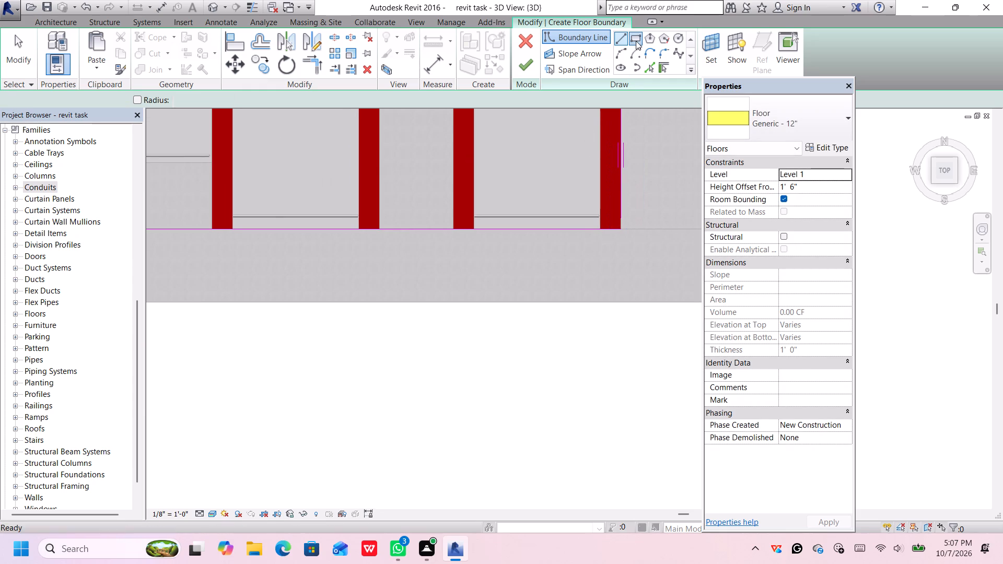
{"action": "middle_click_drag", "start_coordinate": [588, 149], "coordinate": [587, 248]}
{"action": "middle_click", "coordinate": [587, 248]}
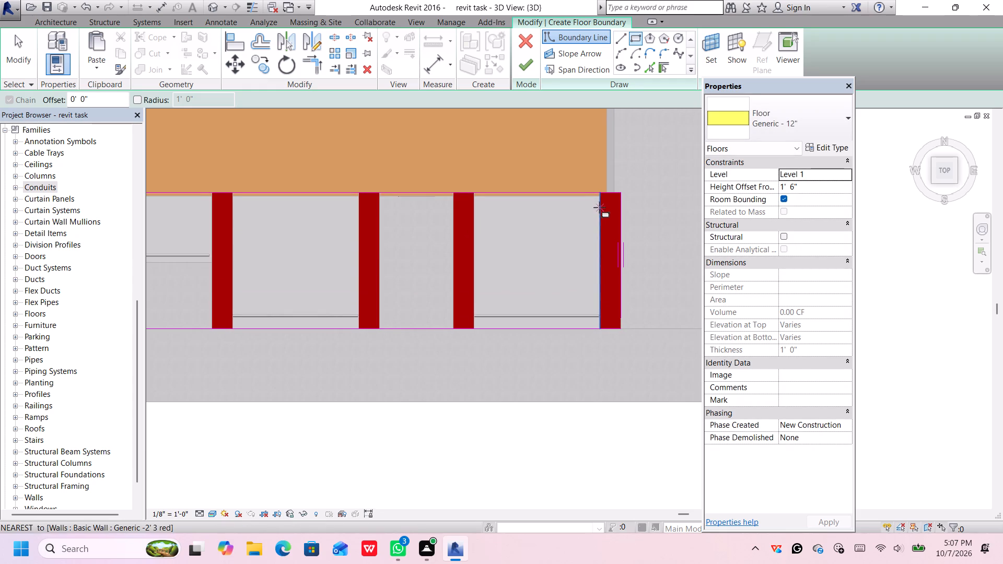
{"action": "middle_click_drag", "start_coordinate": [599, 208], "coordinate": [611, 204]}
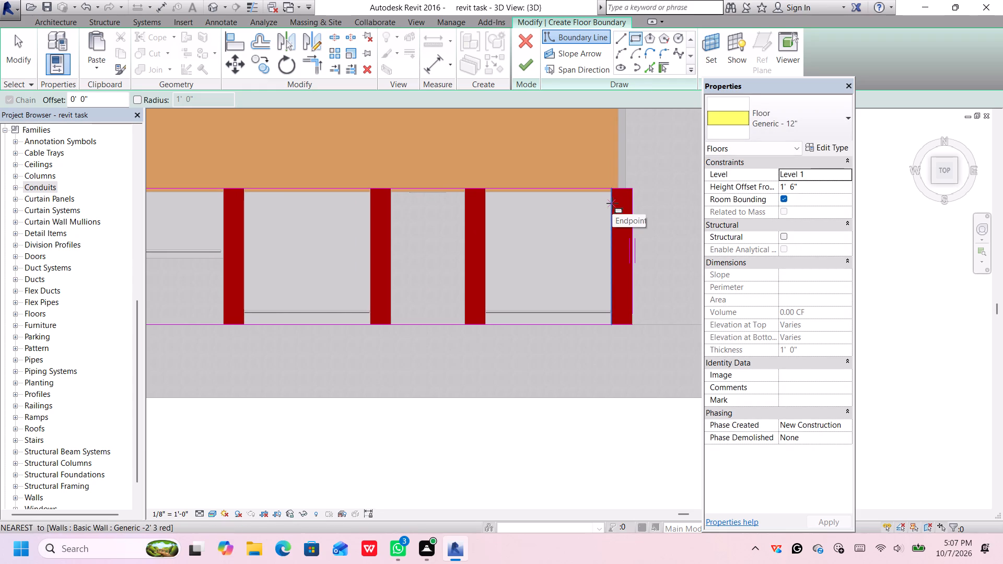
{"action": "middle_click", "coordinate": [619, 207]}
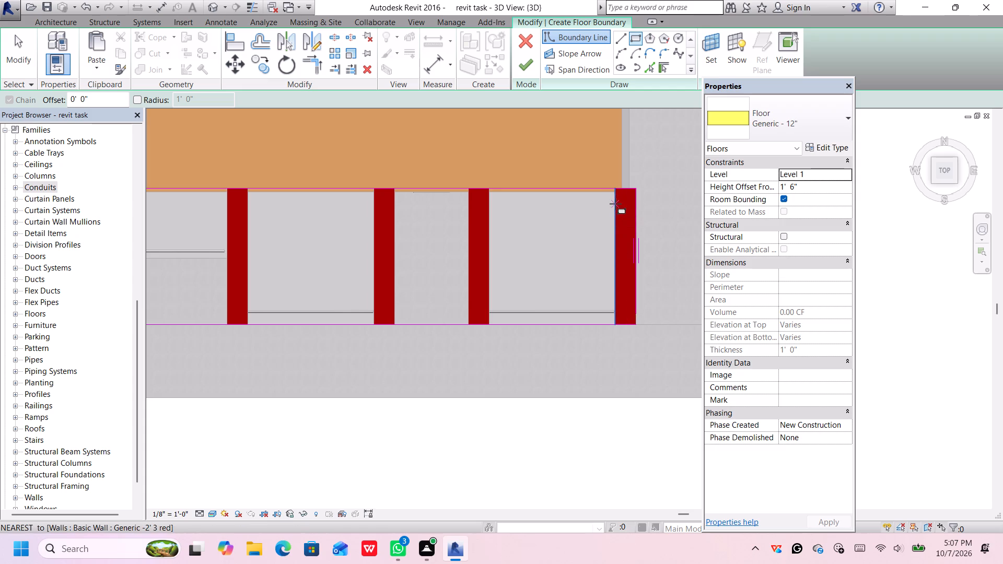
{"action": "left_click", "coordinate": [615, 205]}
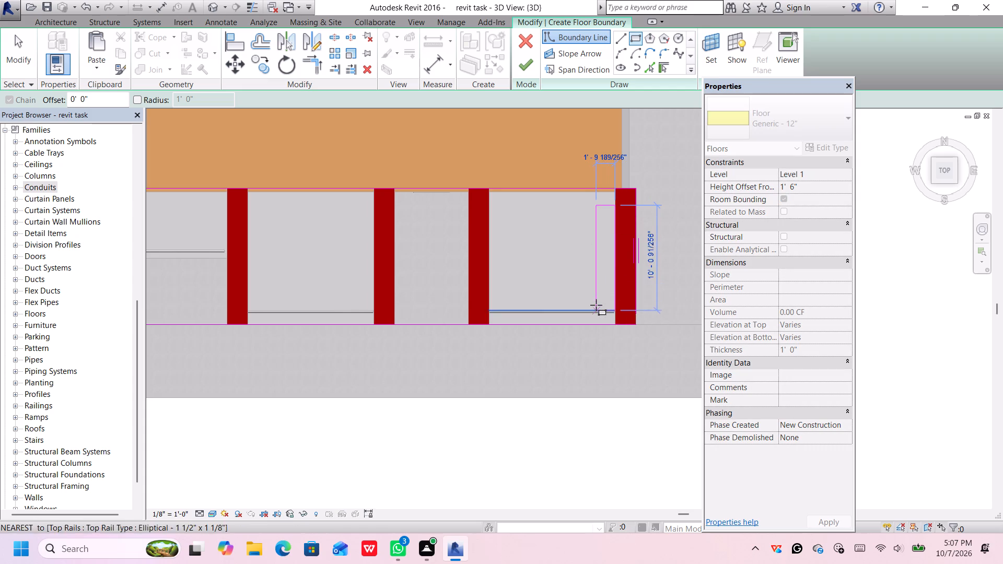
{"action": "left_click", "coordinate": [593, 309]}
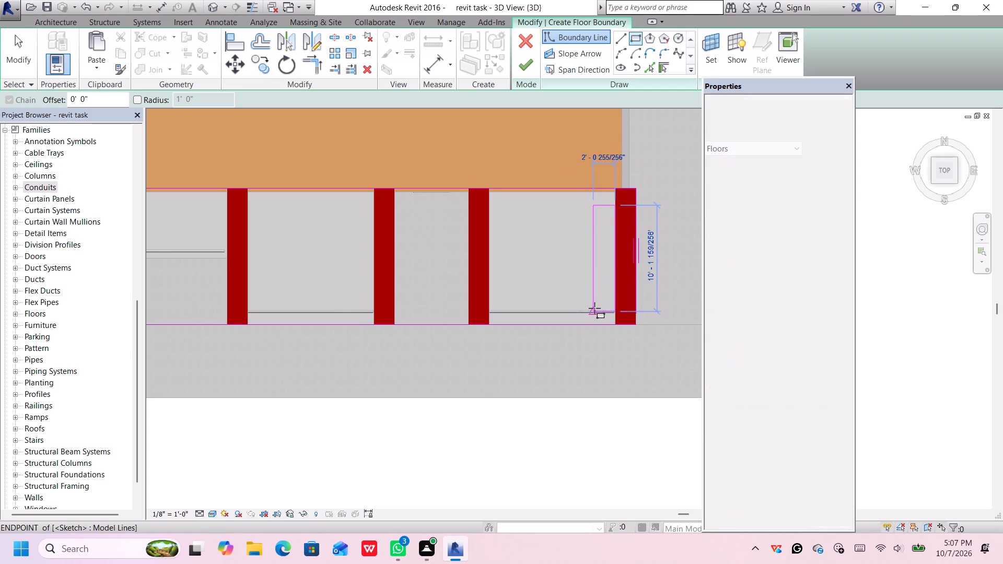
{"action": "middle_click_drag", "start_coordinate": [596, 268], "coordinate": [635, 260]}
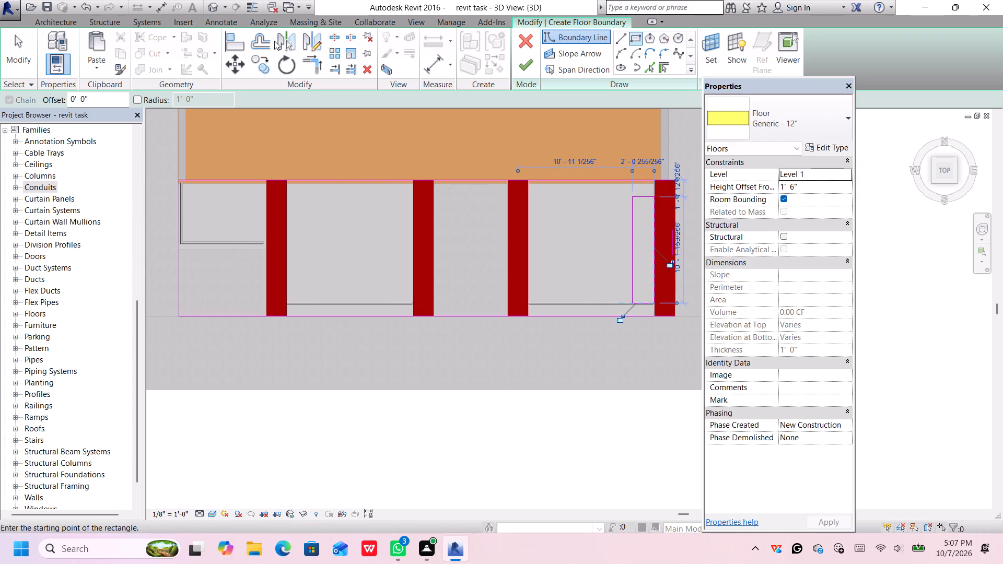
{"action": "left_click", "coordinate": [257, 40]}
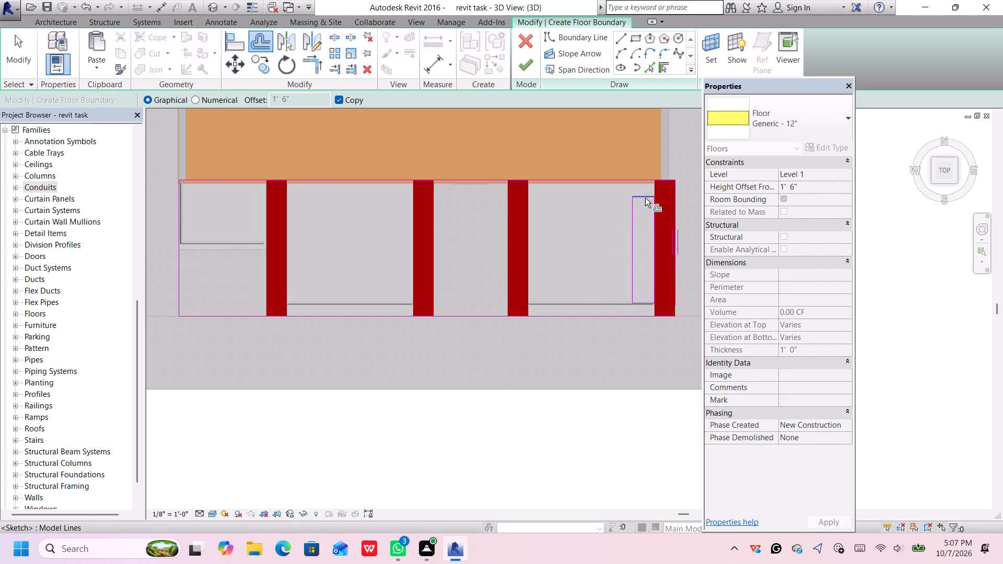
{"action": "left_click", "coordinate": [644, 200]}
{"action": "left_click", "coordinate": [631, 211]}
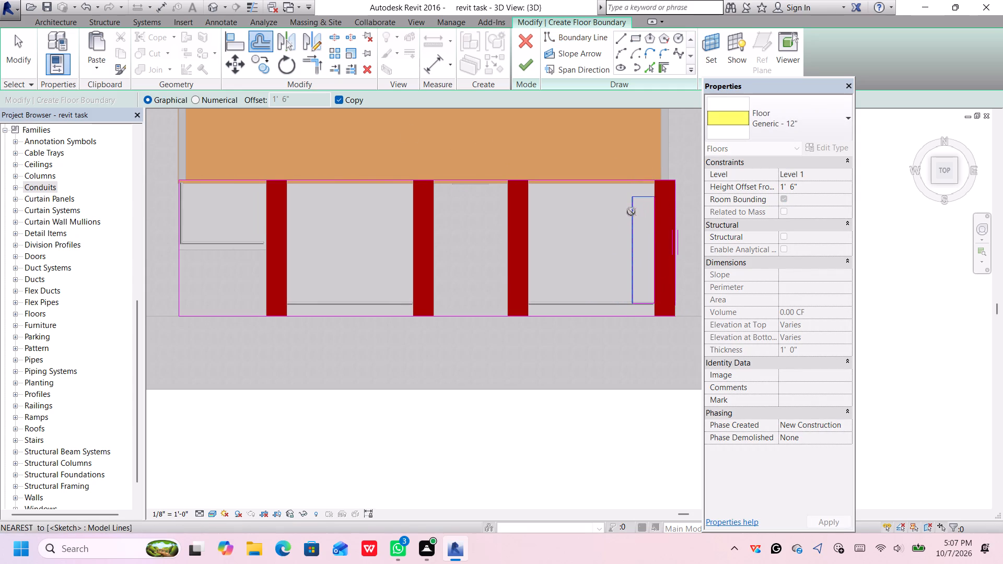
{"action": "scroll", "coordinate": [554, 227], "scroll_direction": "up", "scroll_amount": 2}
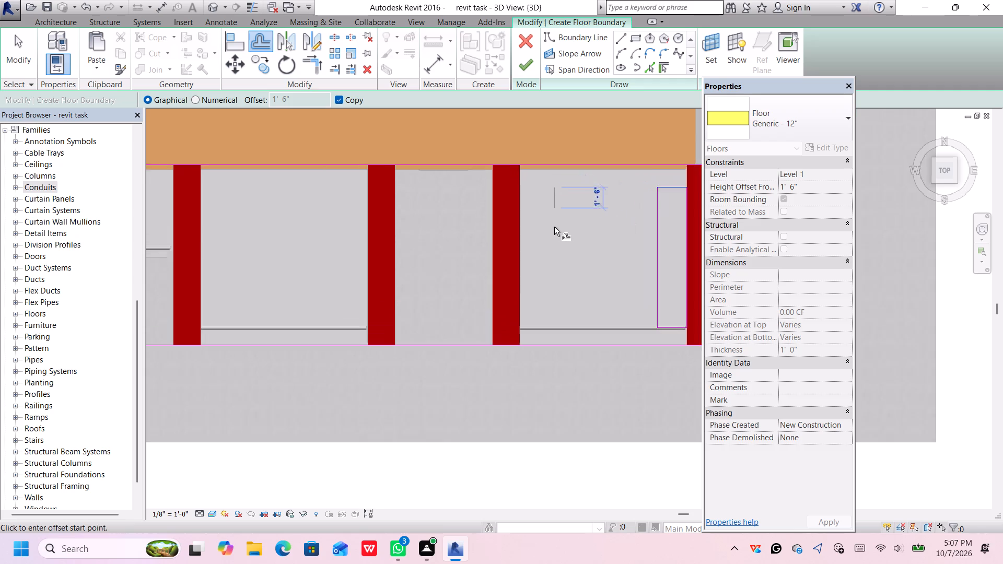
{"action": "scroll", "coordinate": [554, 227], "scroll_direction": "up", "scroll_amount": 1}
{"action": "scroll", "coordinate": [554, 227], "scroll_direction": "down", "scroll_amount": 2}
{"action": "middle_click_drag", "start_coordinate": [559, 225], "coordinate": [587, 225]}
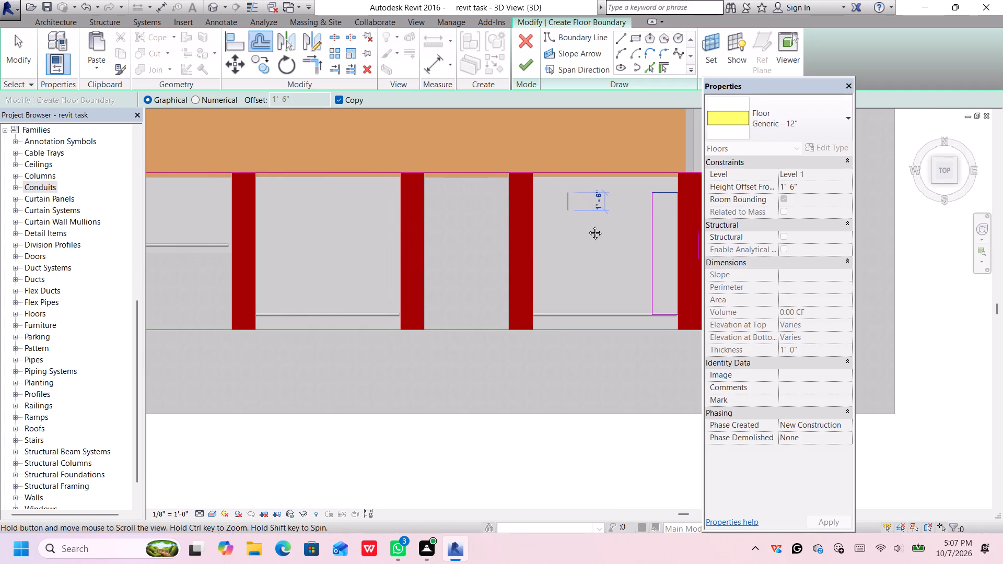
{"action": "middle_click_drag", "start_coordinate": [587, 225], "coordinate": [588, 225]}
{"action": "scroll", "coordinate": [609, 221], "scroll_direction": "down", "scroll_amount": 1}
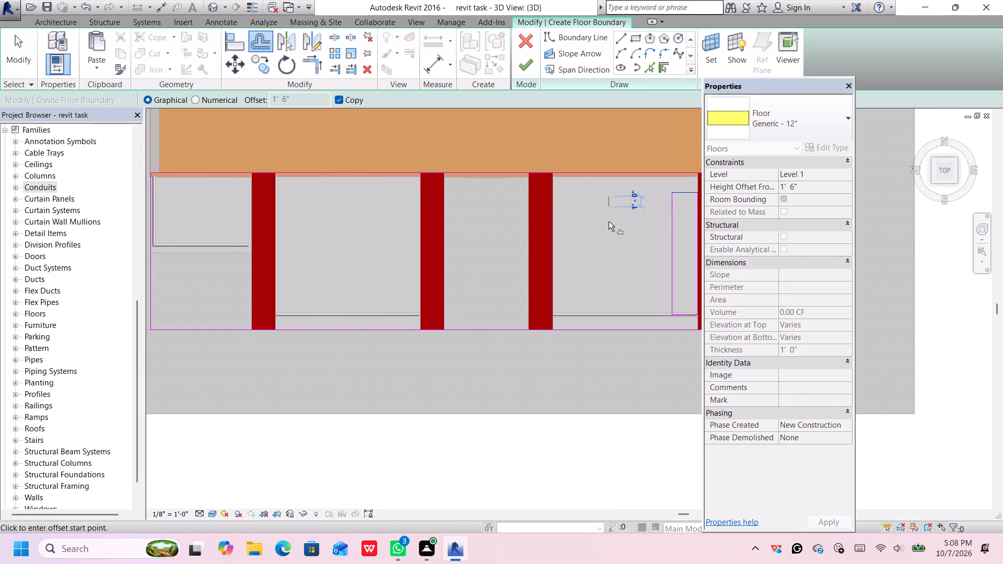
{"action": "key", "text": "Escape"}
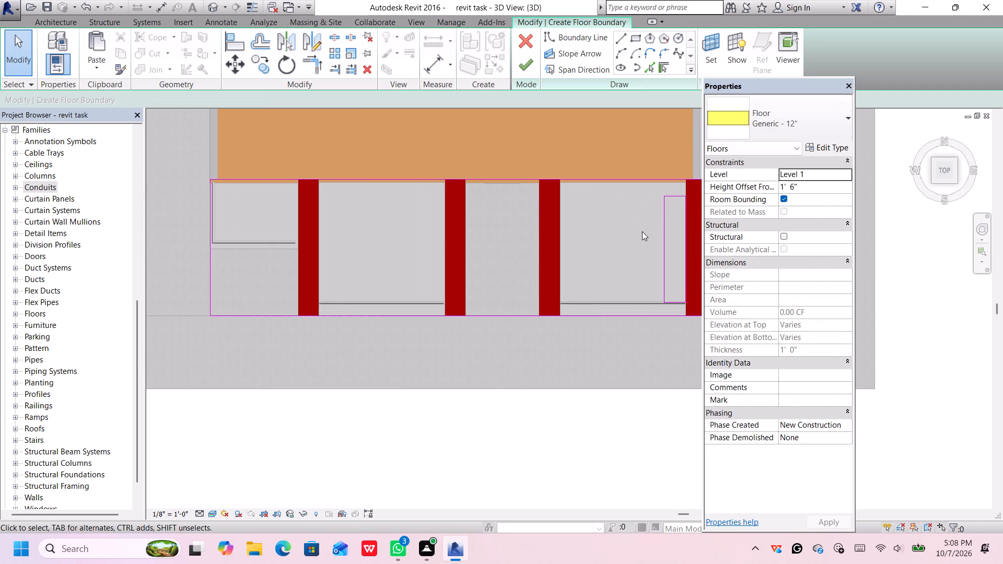
Draw two more rectangular openings in the easternmost bay, about 2'-0" by 10'-3" and, farther west, about 2'-5" by 10'-2".
{"action": "left_click", "coordinate": [632, 41]}
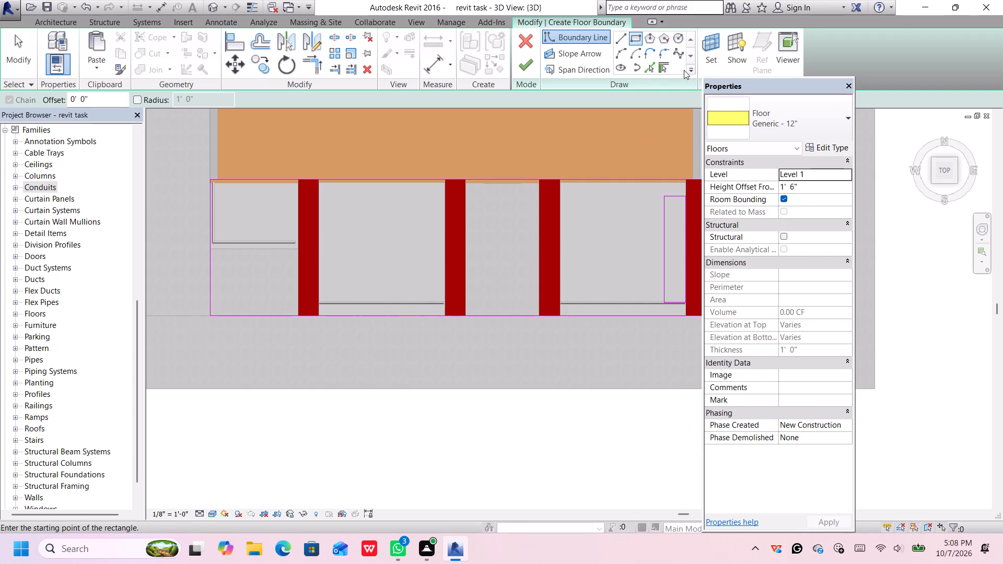
{"action": "scroll", "coordinate": [685, 70], "scroll_direction": "up", "scroll_amount": 1}
{"action": "left_click", "coordinate": [692, 68]}
{"action": "left_click", "coordinate": [636, 36]}
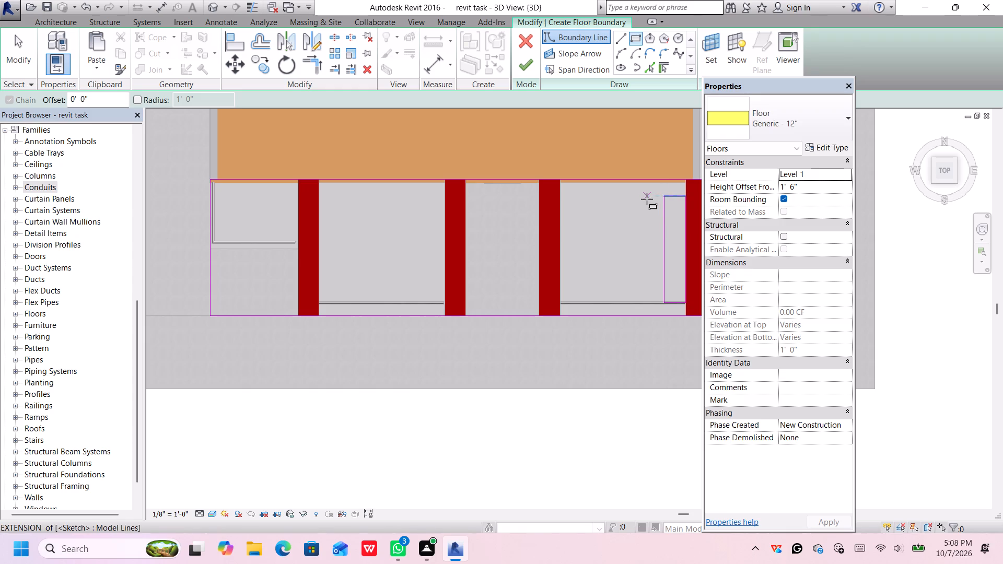
{"action": "left_click", "coordinate": [643, 193]}
{"action": "left_click", "coordinate": [617, 303]}
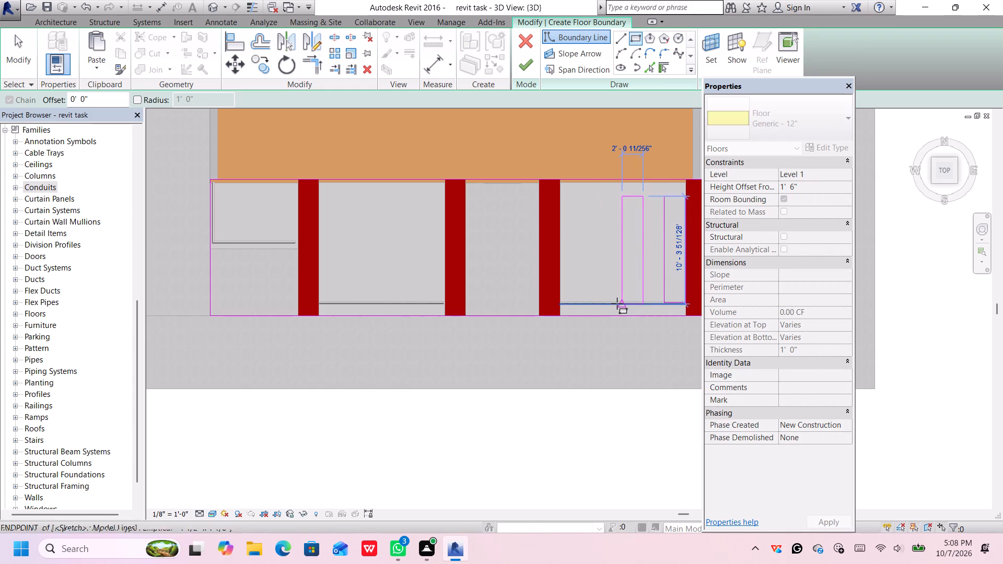
{"action": "middle_click_drag", "start_coordinate": [598, 200], "coordinate": [604, 195]}
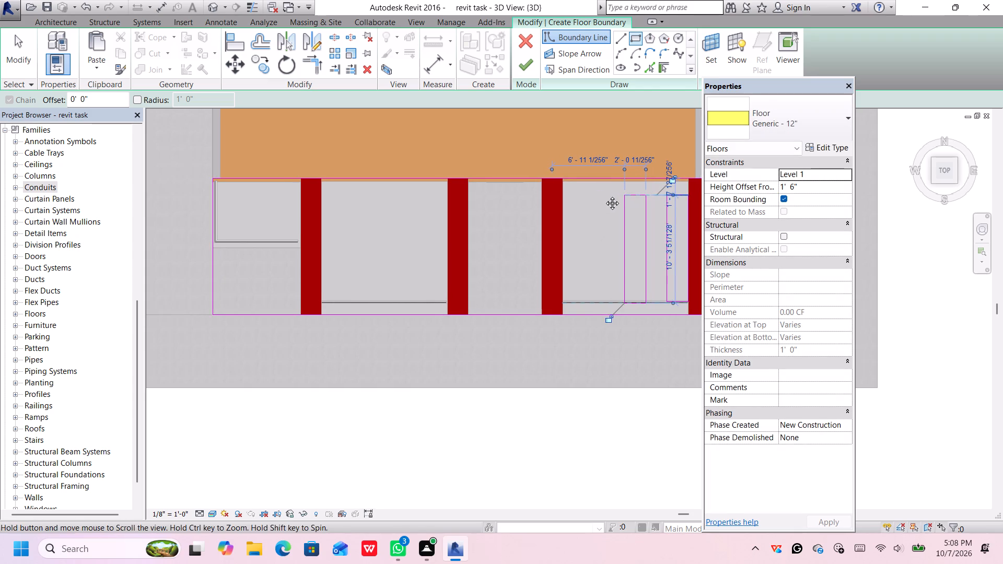
{"action": "middle_click_drag", "start_coordinate": [604, 195], "coordinate": [608, 193]}
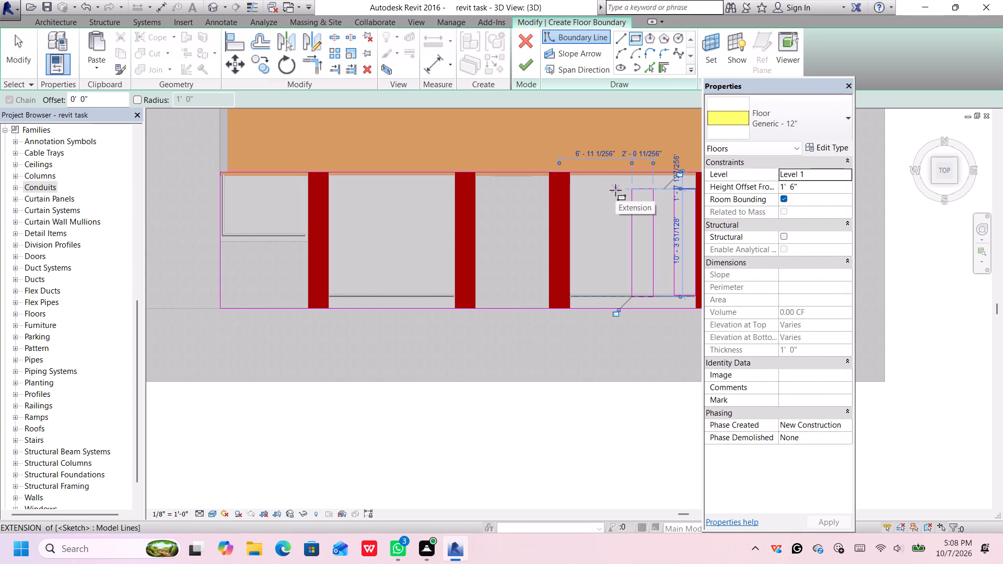
{"action": "left_click", "coordinate": [615, 190]}
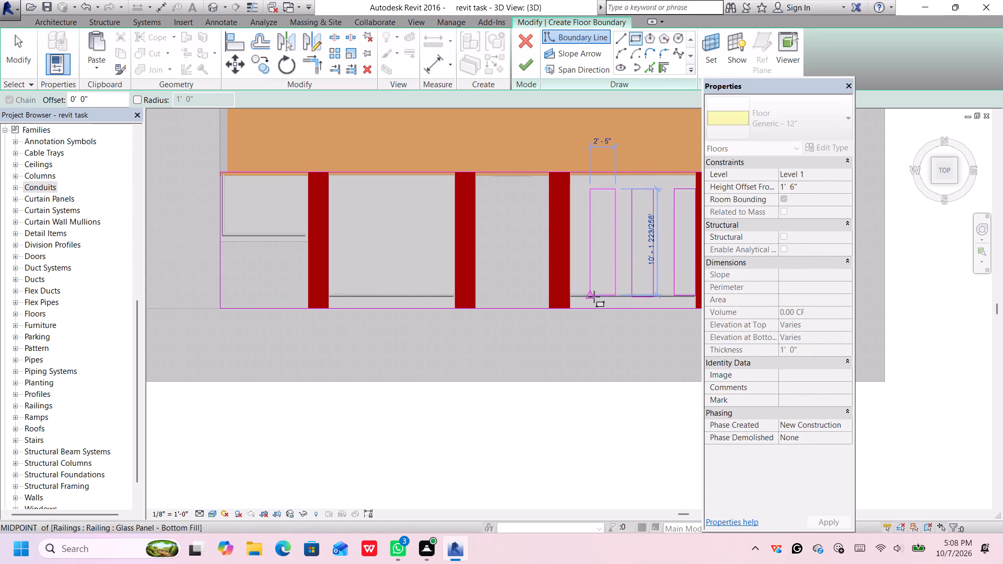
{"action": "left_click", "coordinate": [593, 298]}
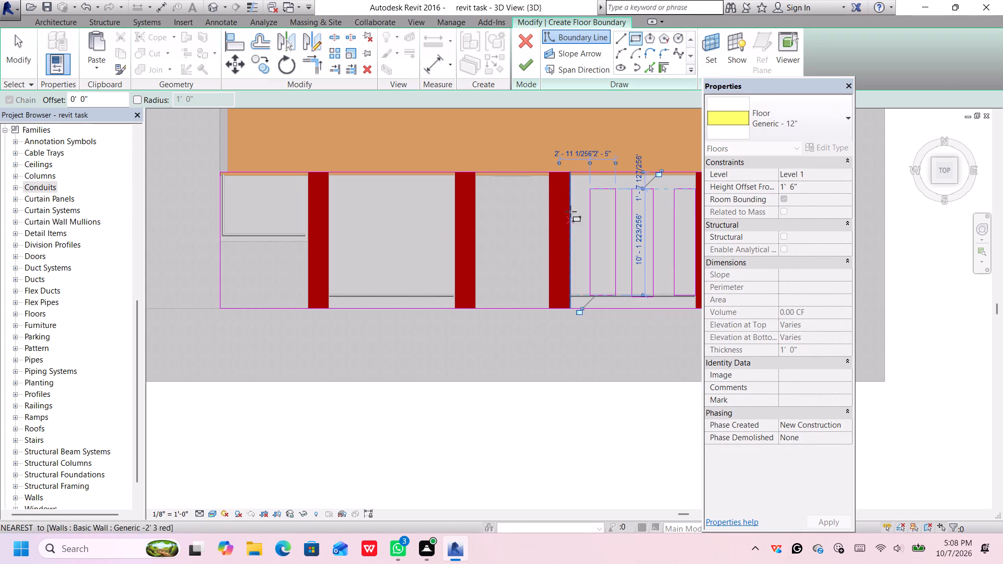
Draw two rectangles about 10'-2" long: one 2'-0" wide over the second red wall from the east, one about 2'-3" wide in the middle bay.
{"action": "left_click", "coordinate": [572, 184]}
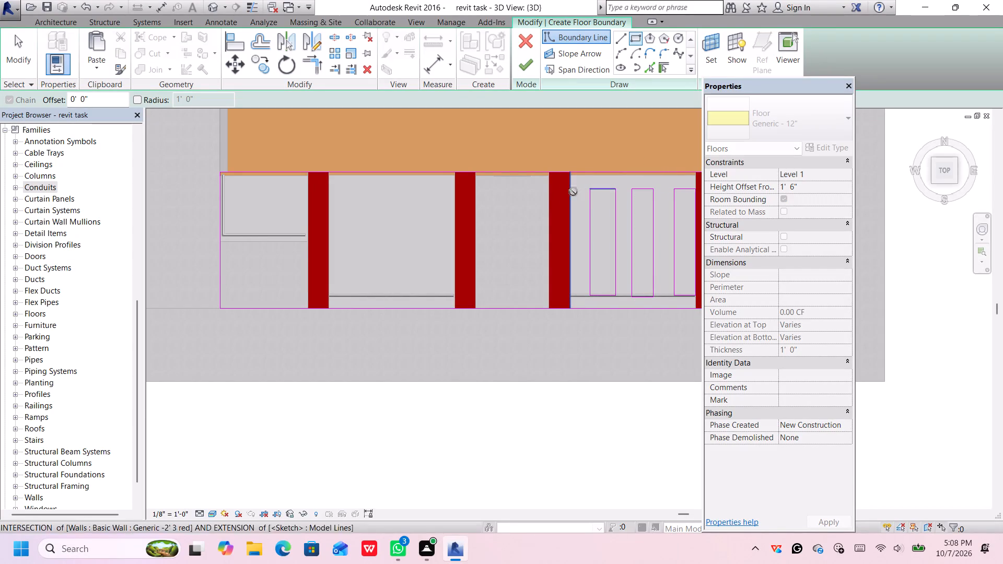
{"action": "scroll", "coordinate": [570, 198], "scroll_direction": "up", "scroll_amount": 3}
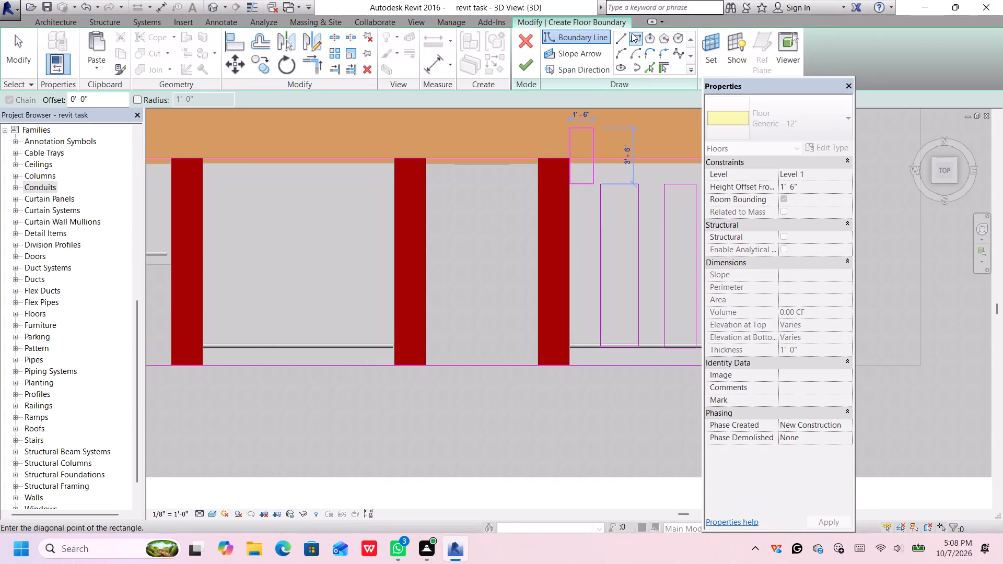
{"action": "left_click", "coordinate": [538, 346]}
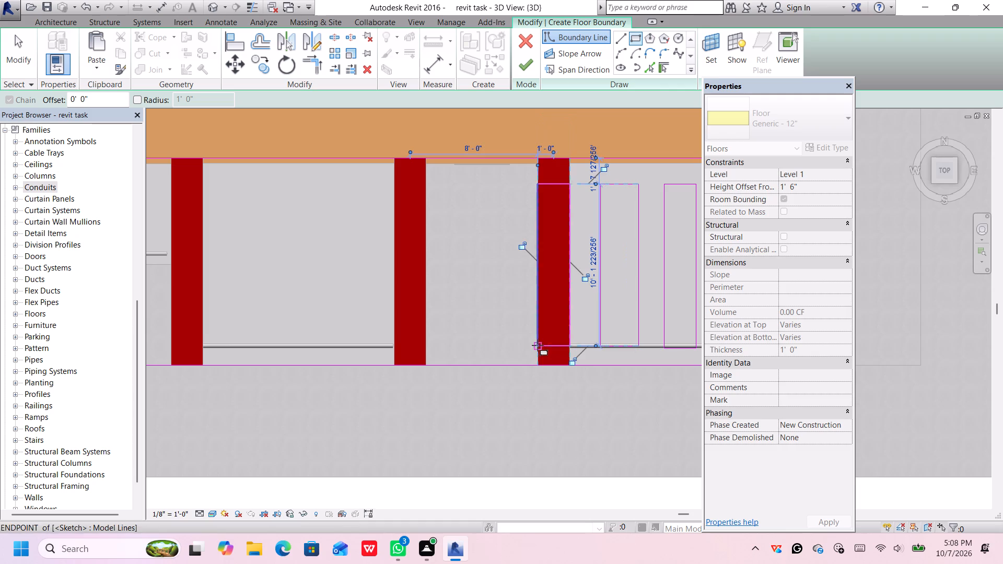
{"action": "left_click", "coordinate": [637, 34]}
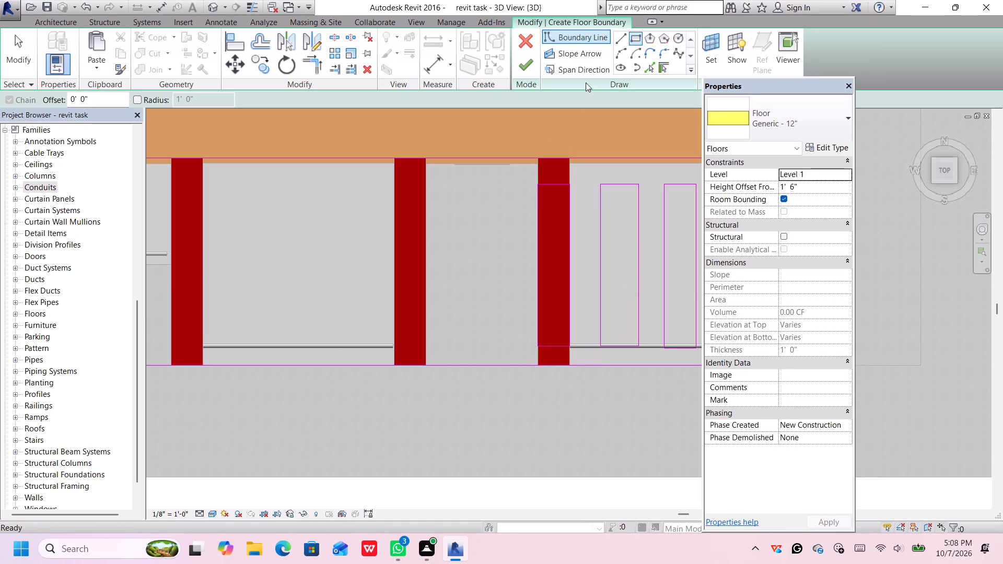
{"action": "left_click", "coordinate": [509, 184]}
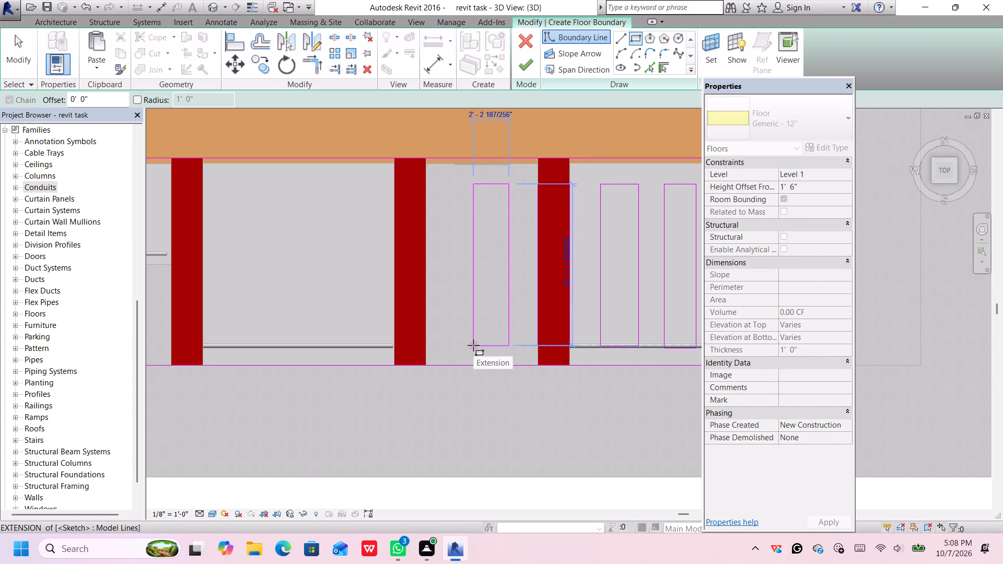
{"action": "left_click", "coordinate": [473, 345]}
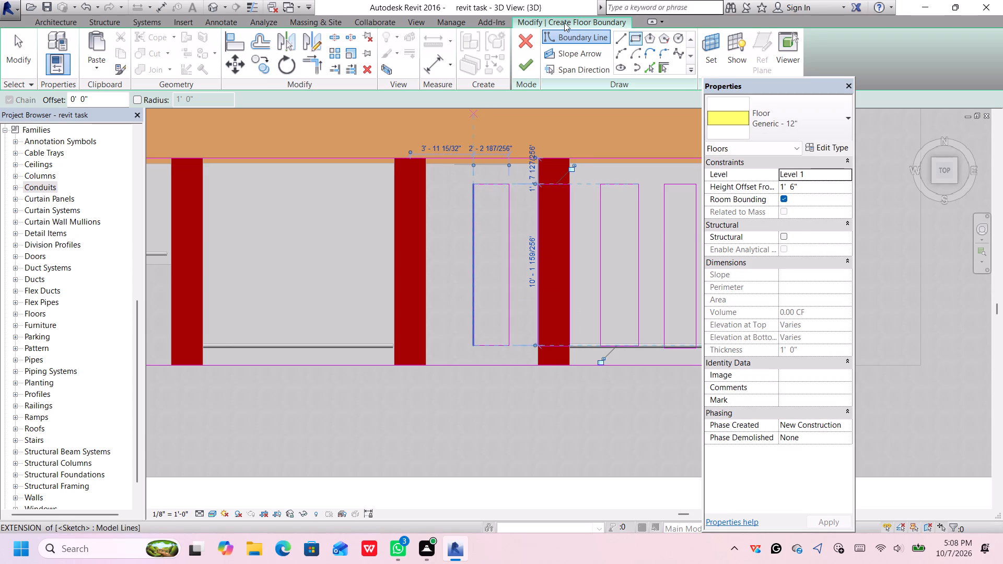
Draw a rectangular opening about 2'-2" by 10'-2" over the third red wall from the east, extending east from its middle.
{"action": "left_click", "coordinate": [642, 42]}
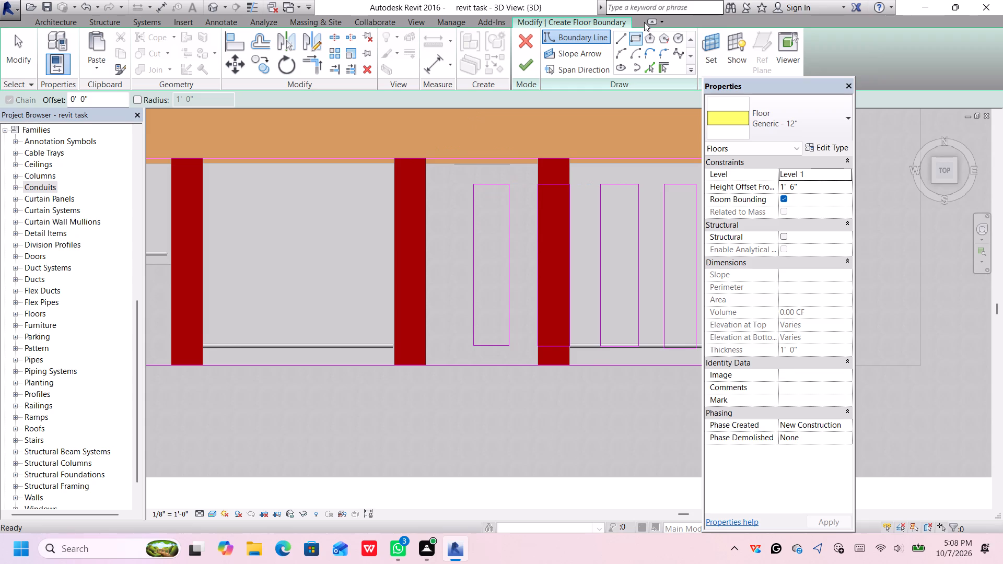
{"action": "left_click", "coordinate": [637, 40]}
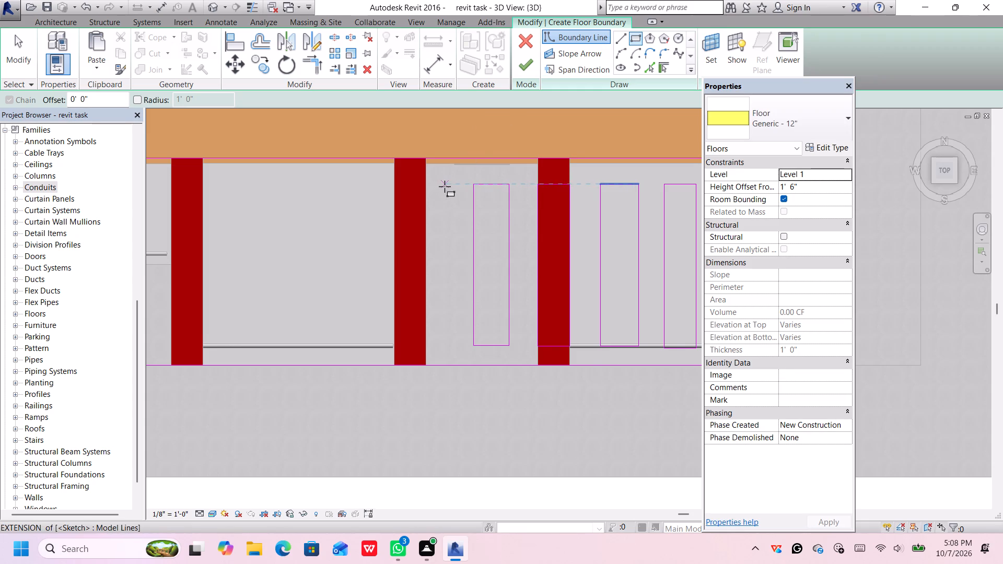
{"action": "left_click", "coordinate": [445, 186]}
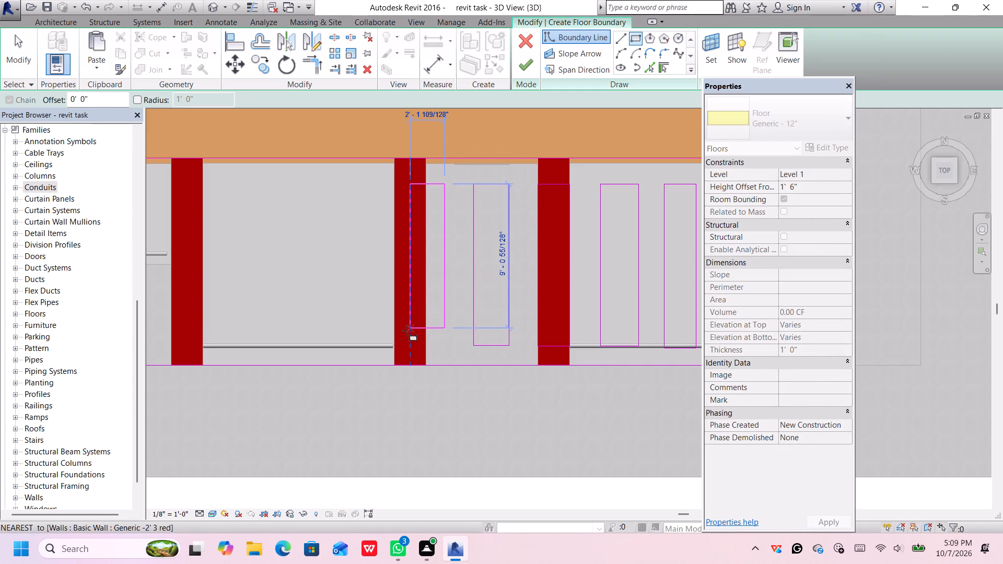
{"action": "left_click", "coordinate": [406, 343]}
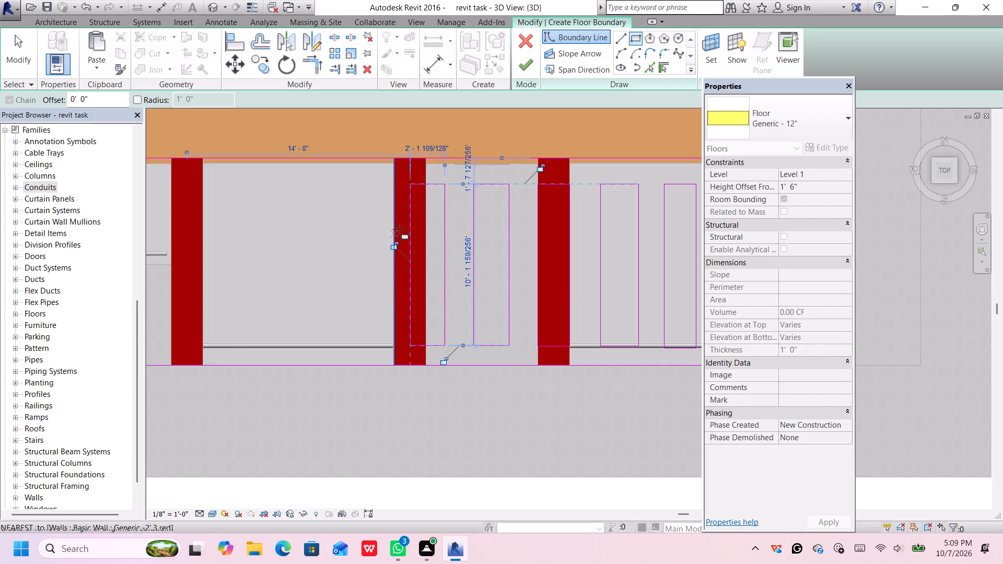
Draw three rectangles between the two westernmost red walls, from east to west about 2'-5" by 10'-3", 2'-4" by 10'-2" and 2'-5" by 10'-3".
{"action": "scroll", "coordinate": [383, 224], "scroll_direction": "down", "scroll_amount": 1}
{"action": "middle_click_drag", "start_coordinate": [345, 239], "coordinate": [482, 256]}
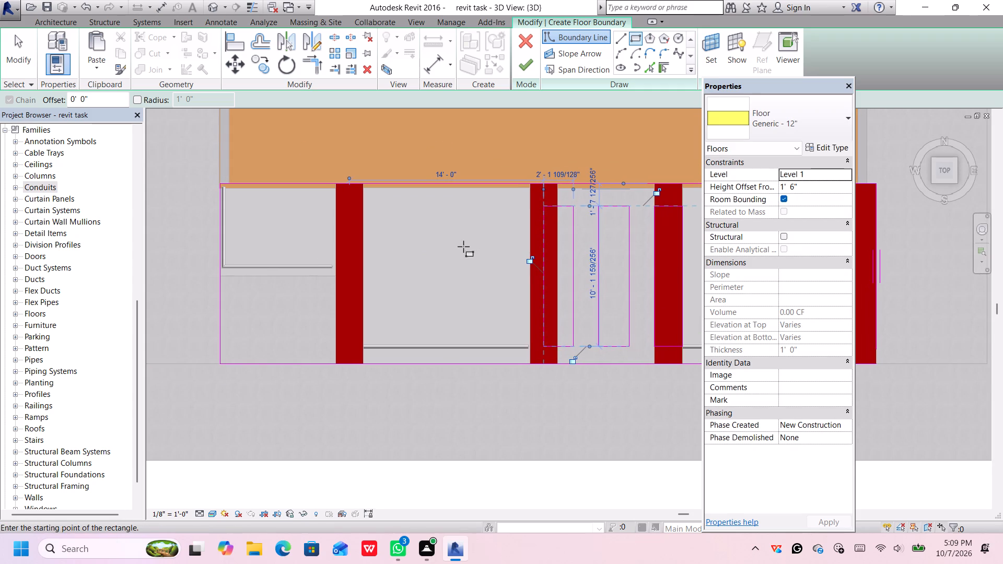
{"action": "left_click", "coordinate": [516, 207]}
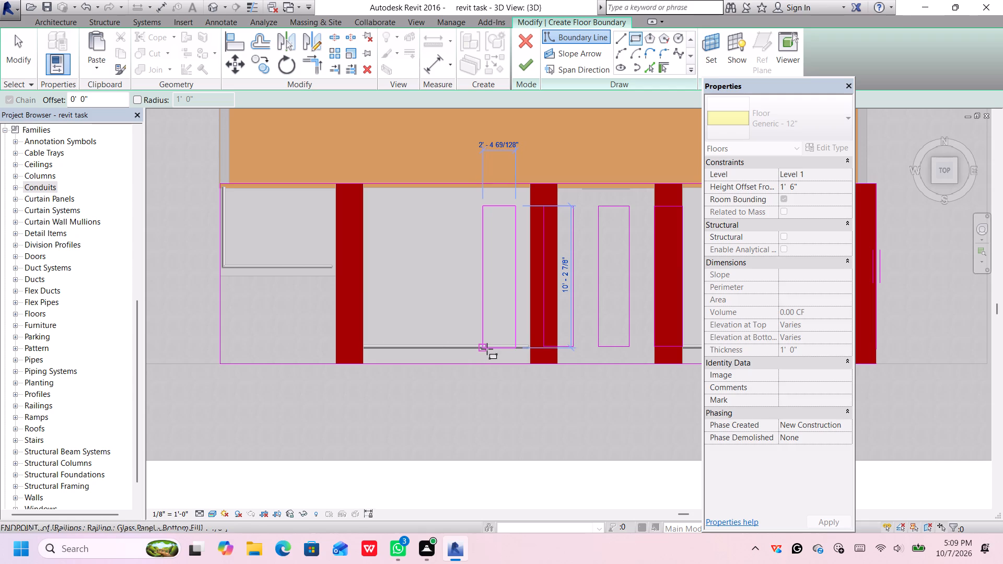
{"action": "left_click", "coordinate": [487, 349]}
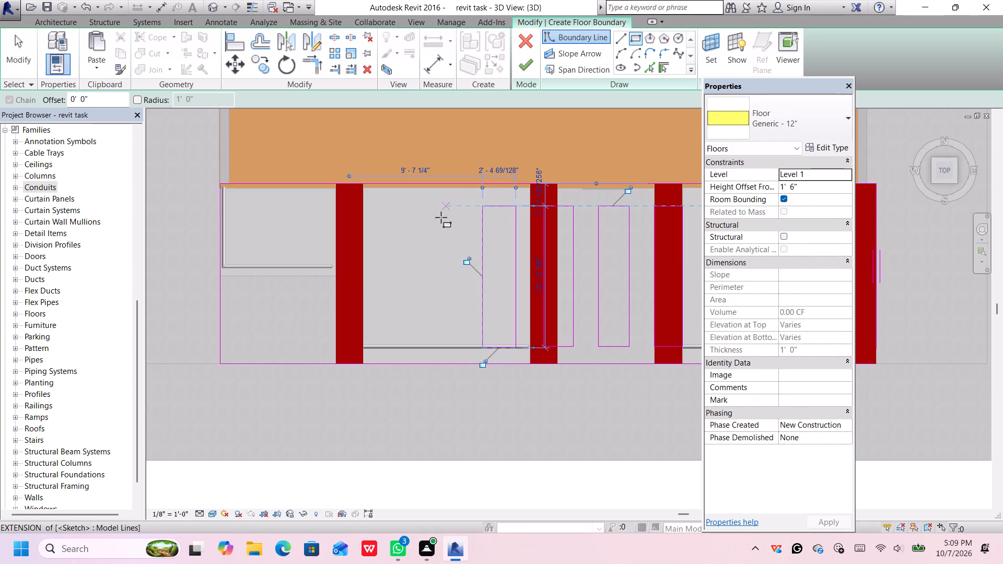
{"action": "middle_click_drag", "start_coordinate": [444, 220], "coordinate": [479, 208]}
{"action": "middle_click", "coordinate": [480, 208]}
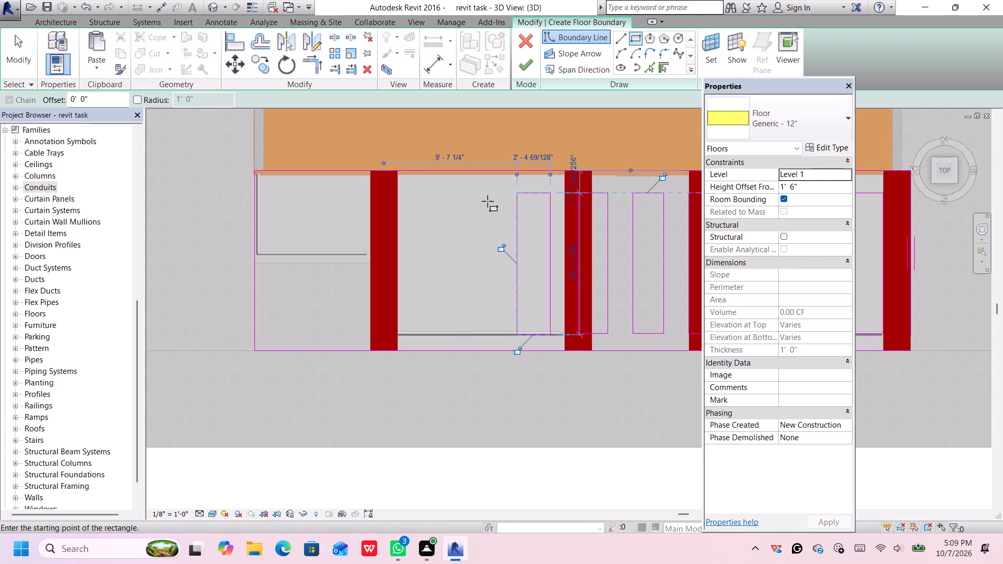
{"action": "scroll", "coordinate": [498, 193], "scroll_direction": "up", "scroll_amount": 3}
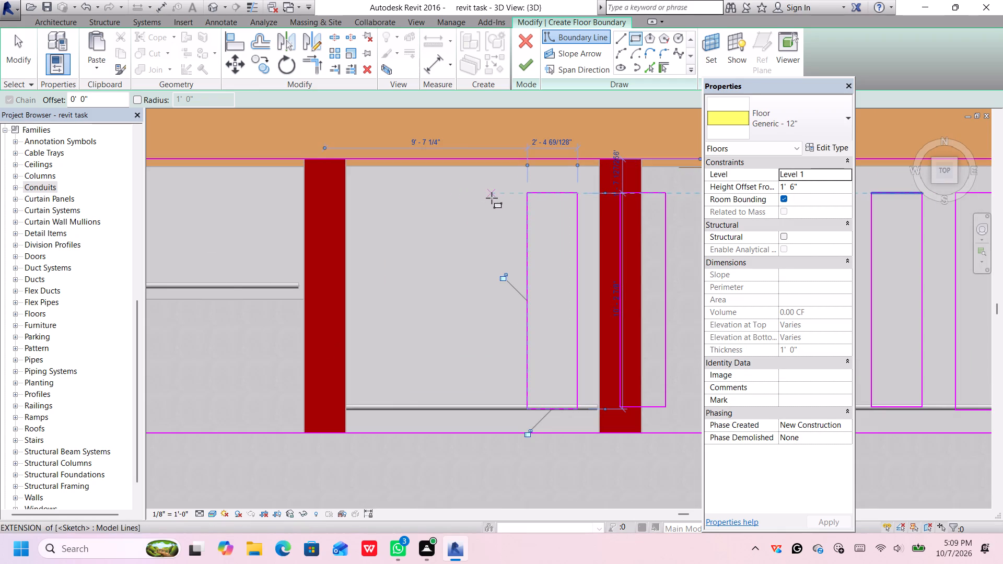
{"action": "scroll", "coordinate": [492, 198], "scroll_direction": "up", "scroll_amount": 3}
{"action": "left_click", "coordinate": [492, 194]}
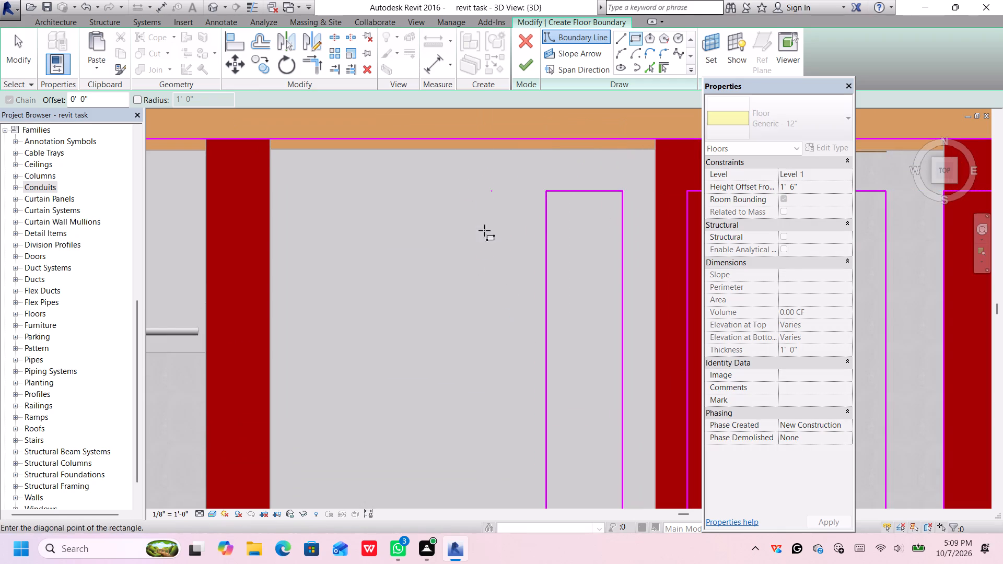
{"action": "scroll", "coordinate": [474, 285], "scroll_direction": "down", "scroll_amount": 3}
{"action": "middle_click_drag", "start_coordinate": [473, 287], "coordinate": [497, 253]}
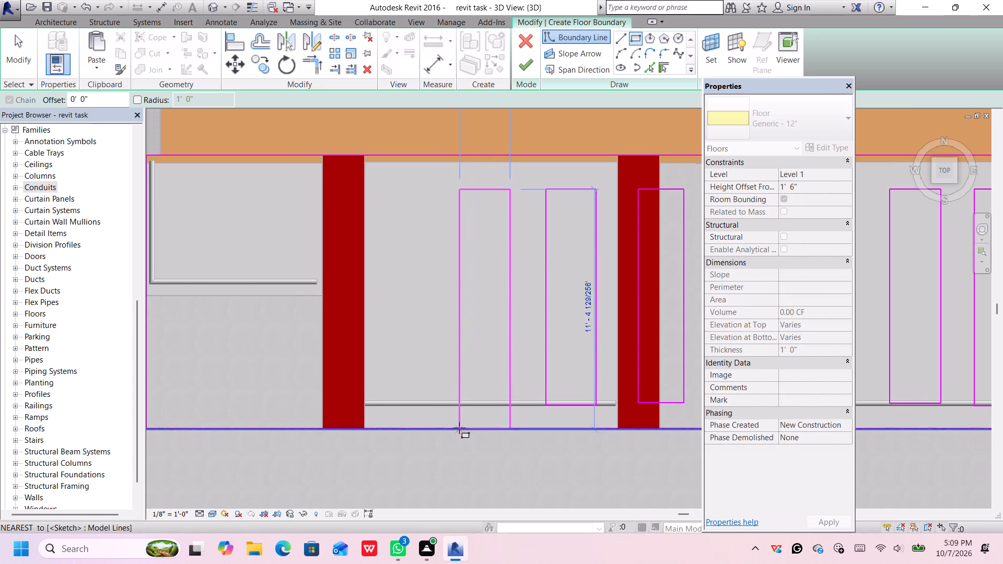
{"action": "left_click", "coordinate": [466, 408]}
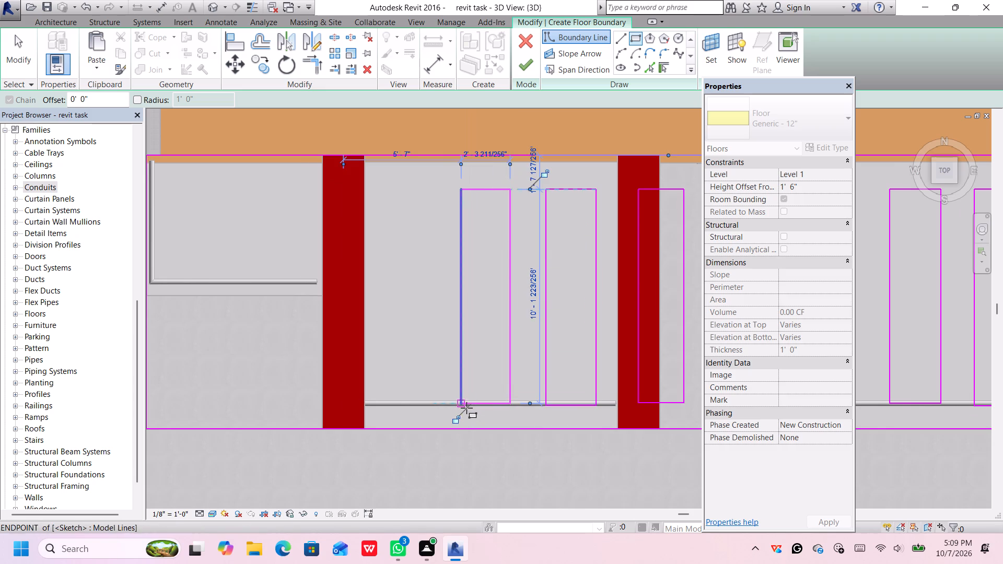
{"action": "left_click", "coordinate": [427, 189]}
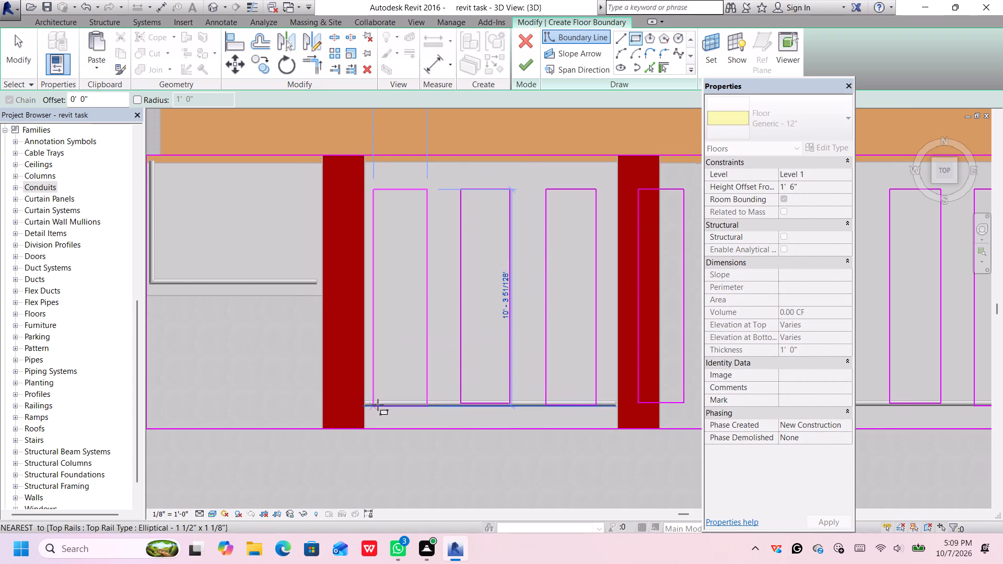
{"action": "left_click", "coordinate": [376, 405]}
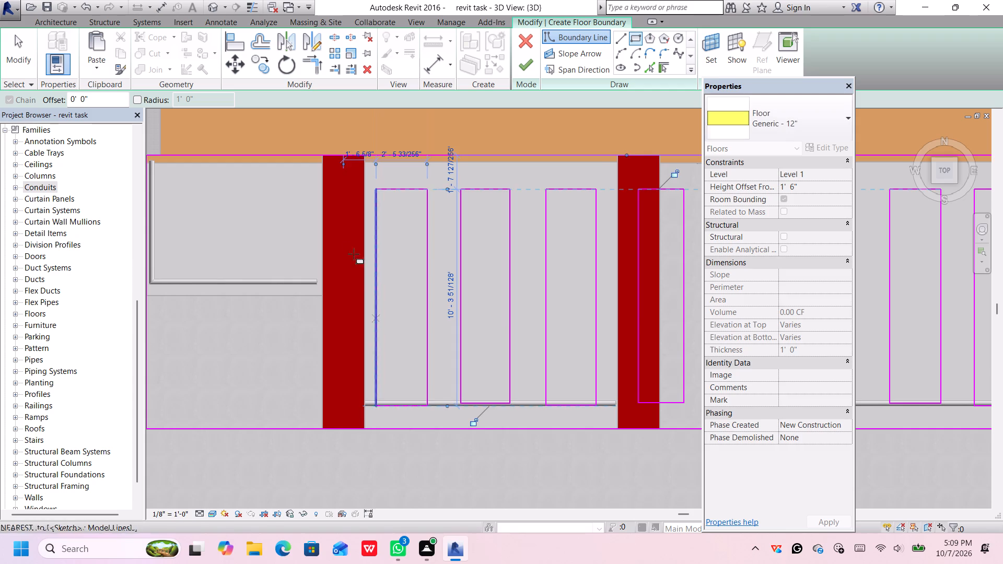
Draw two rectangles about 10'-3" long in the west end bay: one 2'-2" wide against the westernmost red wall, one 2'-3" wide farther west.
{"action": "middle_click_drag", "start_coordinate": [347, 245], "coordinate": [439, 253]}
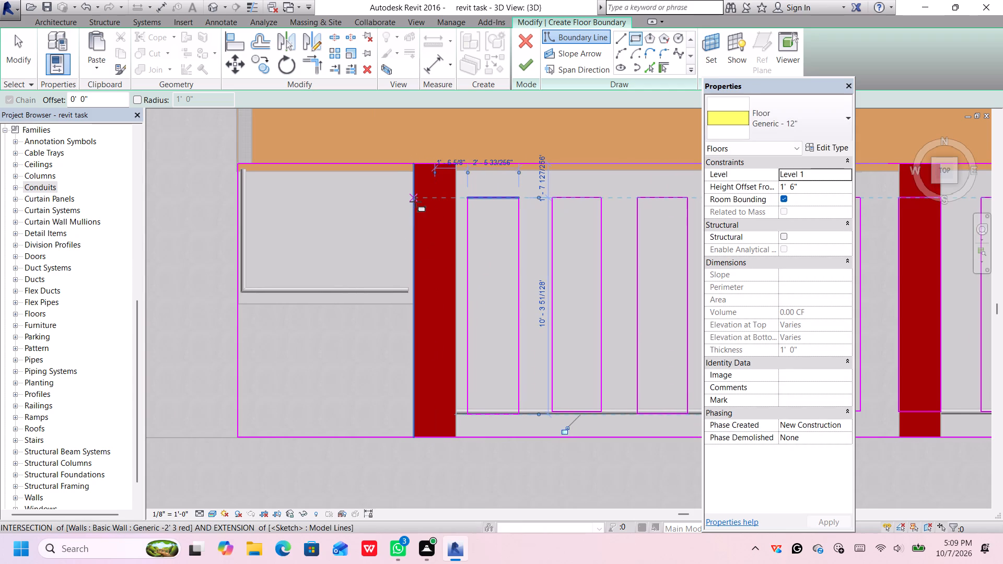
{"action": "left_click", "coordinate": [414, 201]}
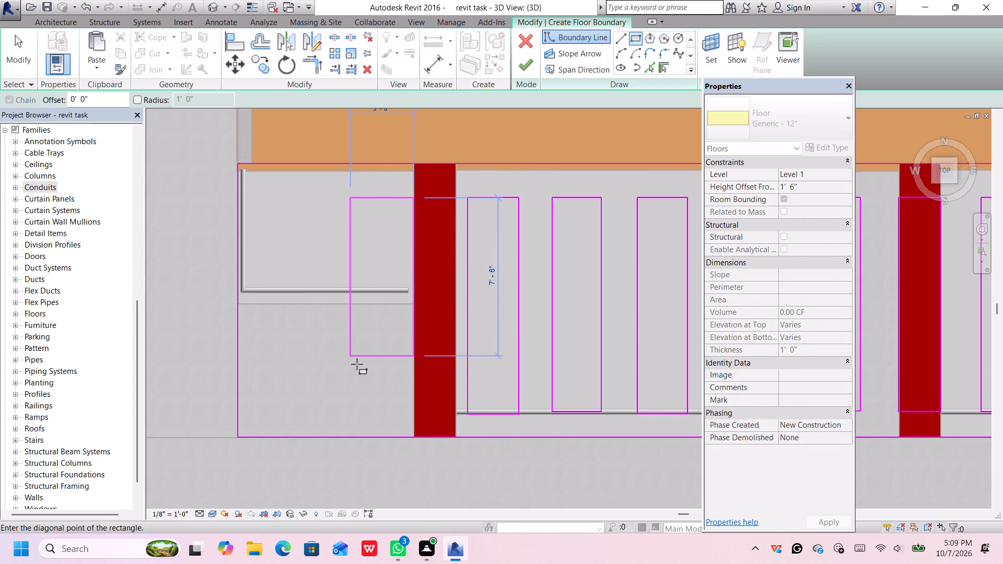
{"action": "left_click", "coordinate": [368, 416]}
{"action": "middle_click_drag", "start_coordinate": [332, 268], "coordinate": [335, 271]}
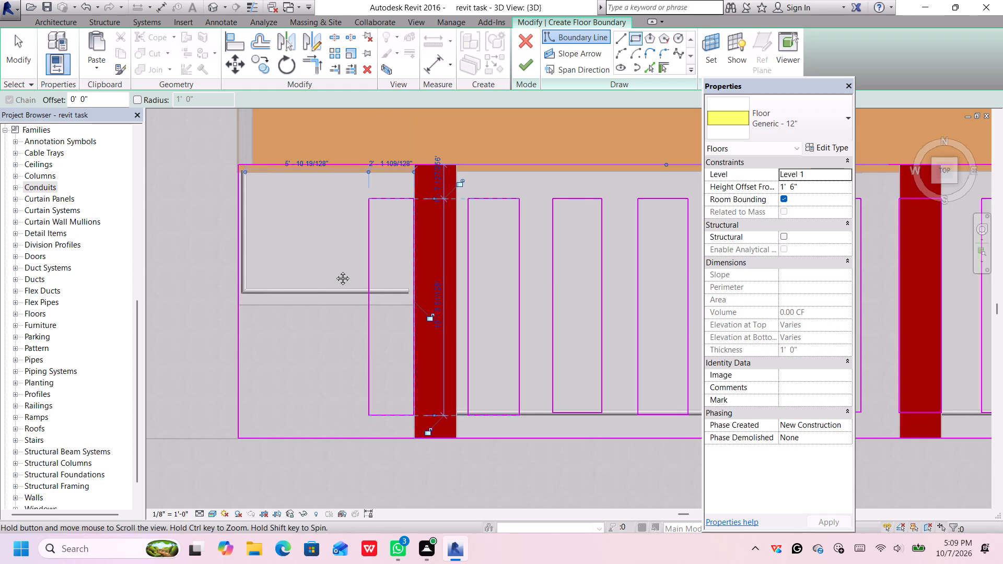
{"action": "middle_click_drag", "start_coordinate": [335, 271], "coordinate": [410, 274]}
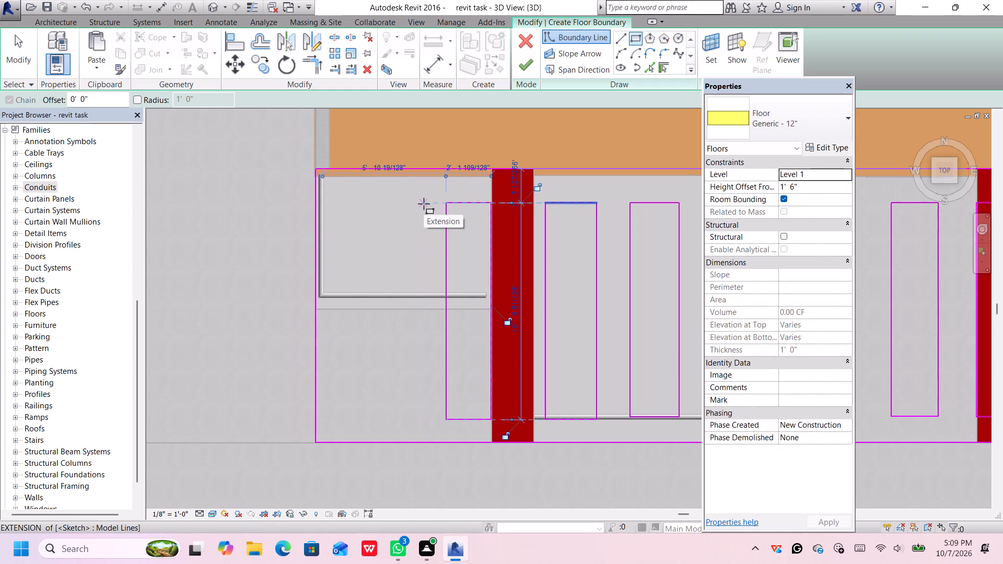
{"action": "left_click", "coordinate": [424, 204]}
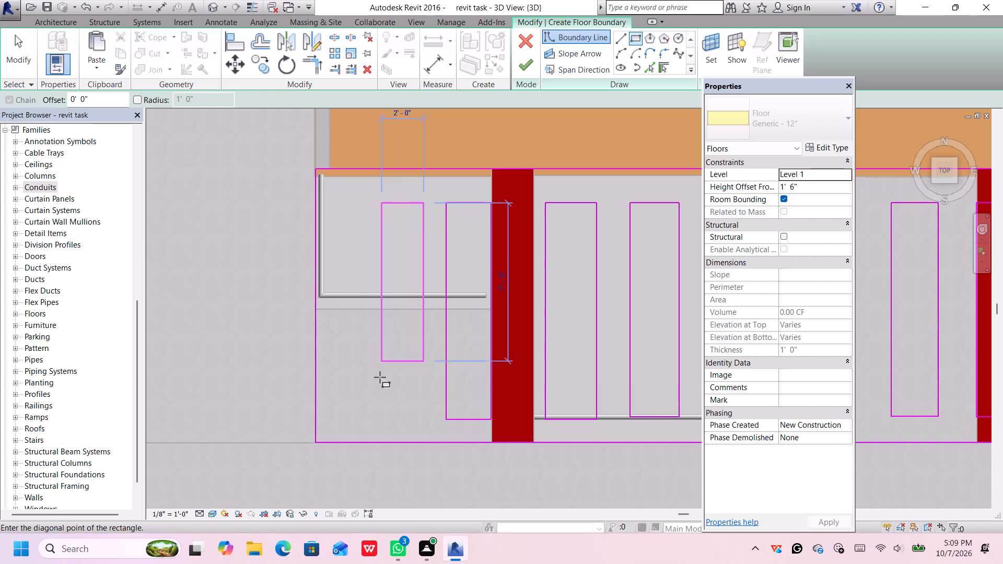
{"action": "left_click", "coordinate": [376, 421]}
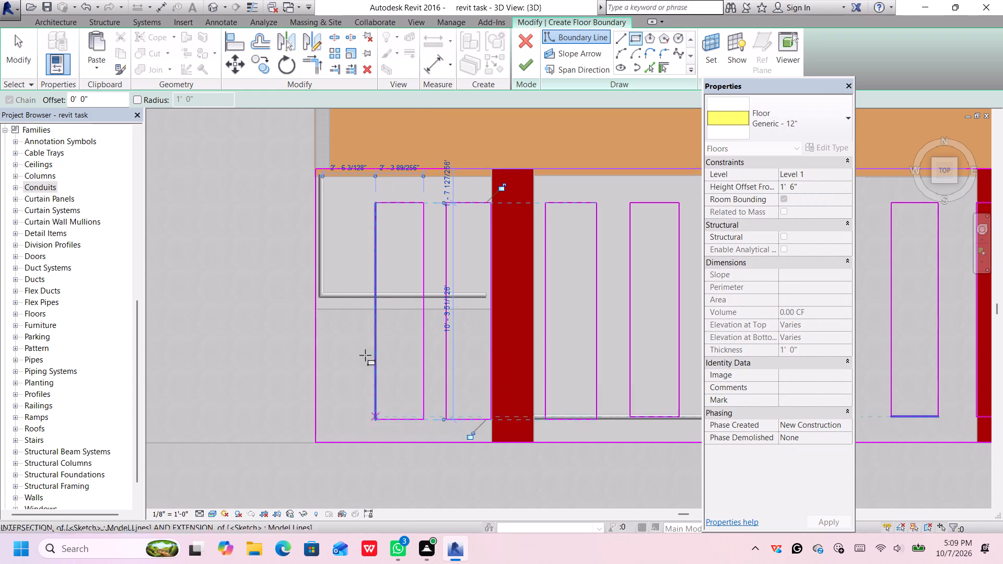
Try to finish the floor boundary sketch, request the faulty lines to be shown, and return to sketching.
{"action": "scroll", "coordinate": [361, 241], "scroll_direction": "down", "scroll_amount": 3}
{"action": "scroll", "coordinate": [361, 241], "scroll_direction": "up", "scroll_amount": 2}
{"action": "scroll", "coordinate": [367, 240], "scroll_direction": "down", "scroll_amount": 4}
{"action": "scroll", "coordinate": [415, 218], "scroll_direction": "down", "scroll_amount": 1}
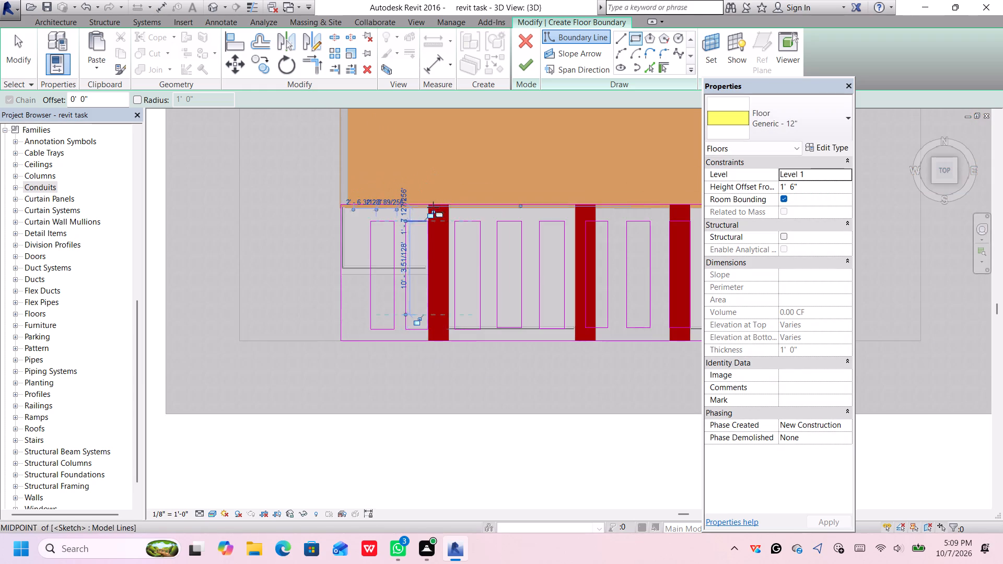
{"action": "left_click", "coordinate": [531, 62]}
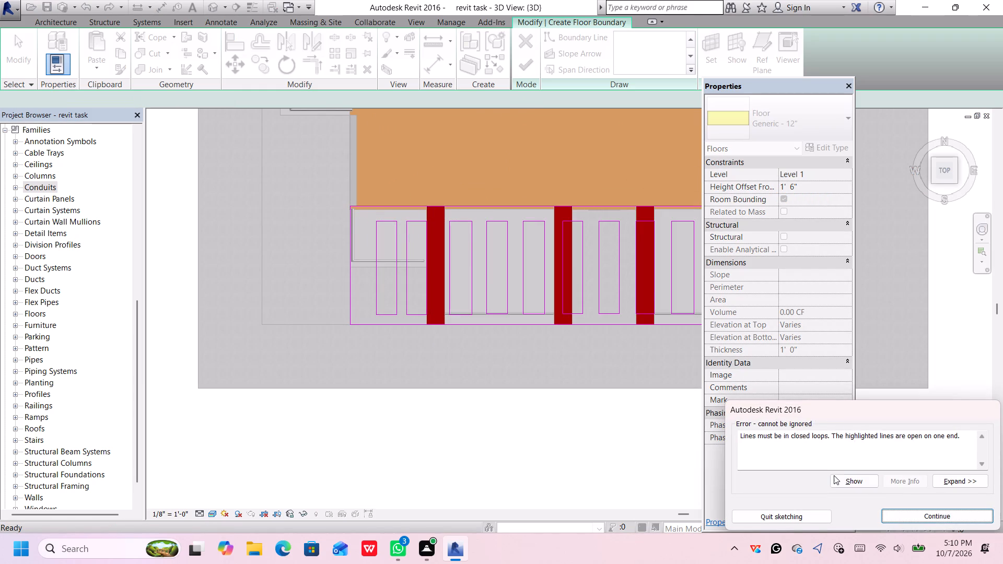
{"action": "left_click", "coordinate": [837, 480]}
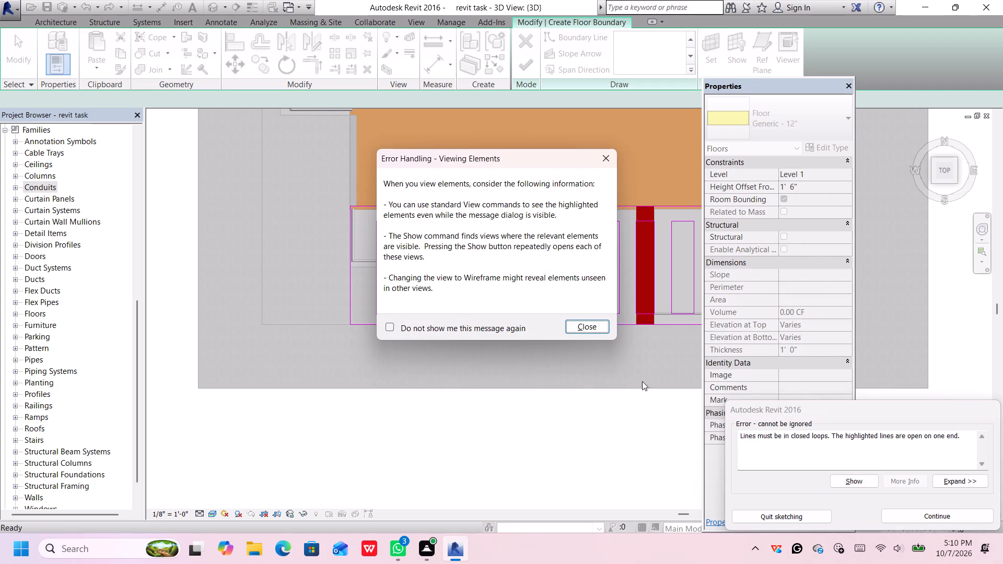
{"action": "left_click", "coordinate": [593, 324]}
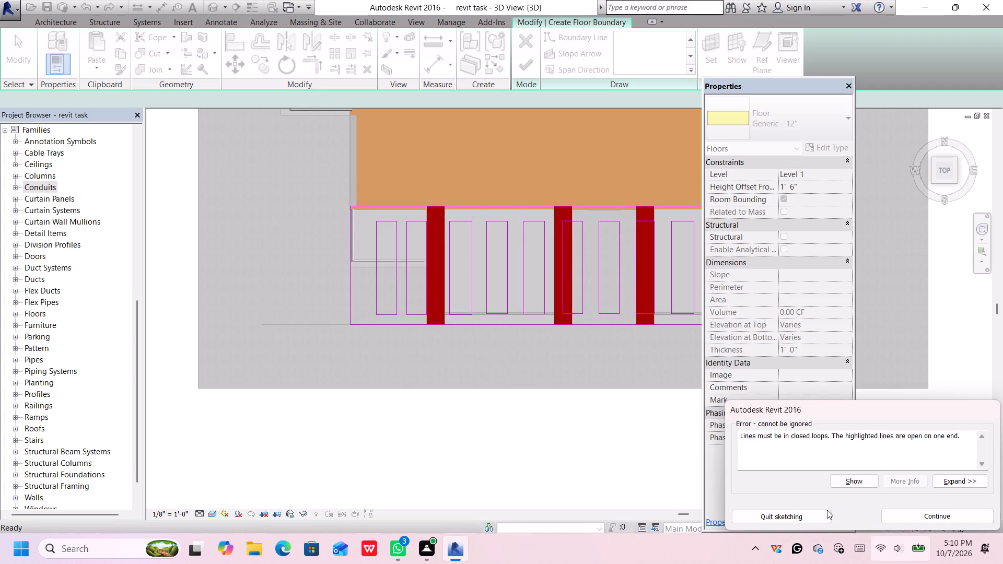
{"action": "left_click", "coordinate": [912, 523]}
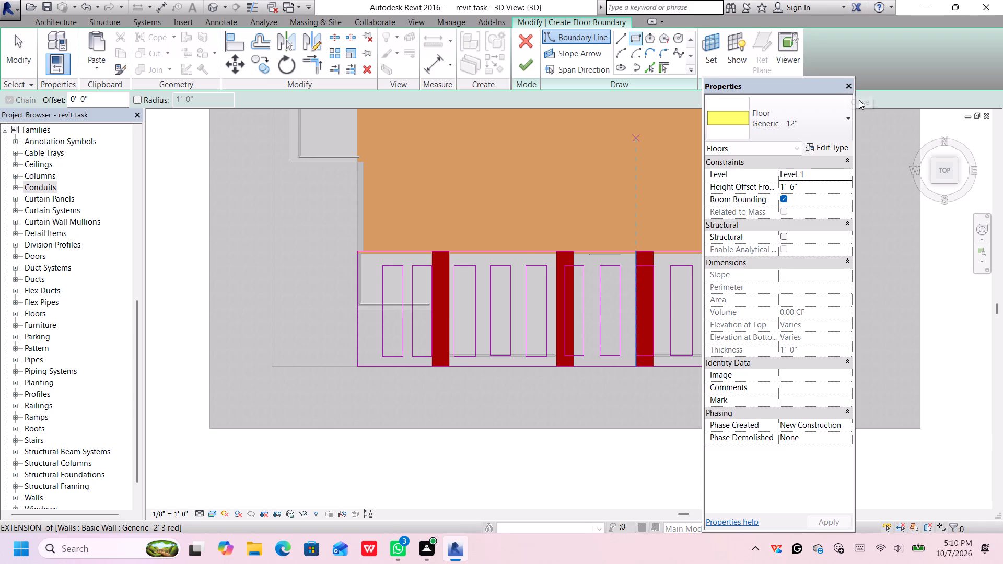
Set the floor's level constraint to Level 8.
{"action": "left_click", "coordinate": [816, 175]}
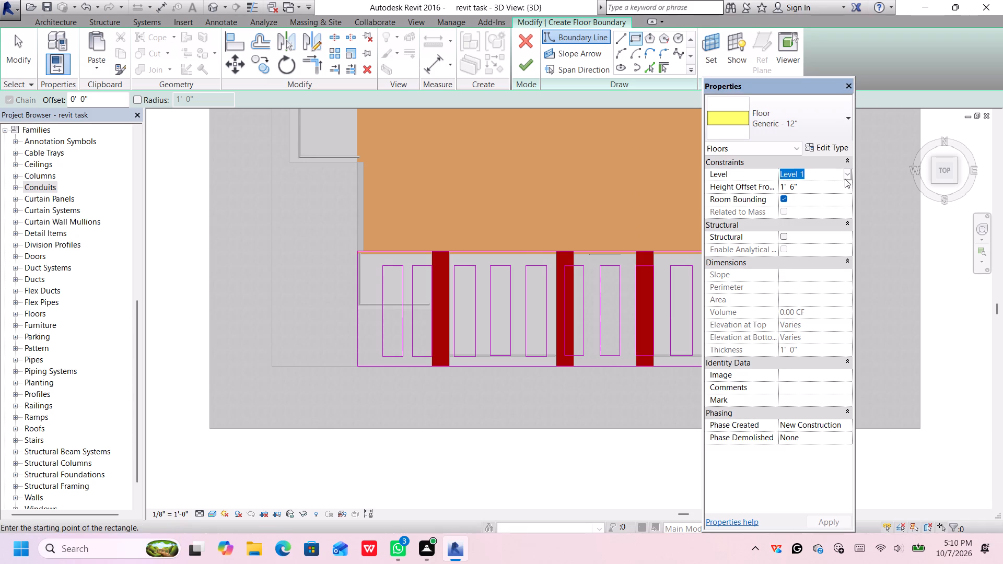
{"action": "left_click", "coordinate": [845, 175]}
{"action": "scroll", "coordinate": [819, 215], "scroll_direction": "down", "scroll_amount": 6}
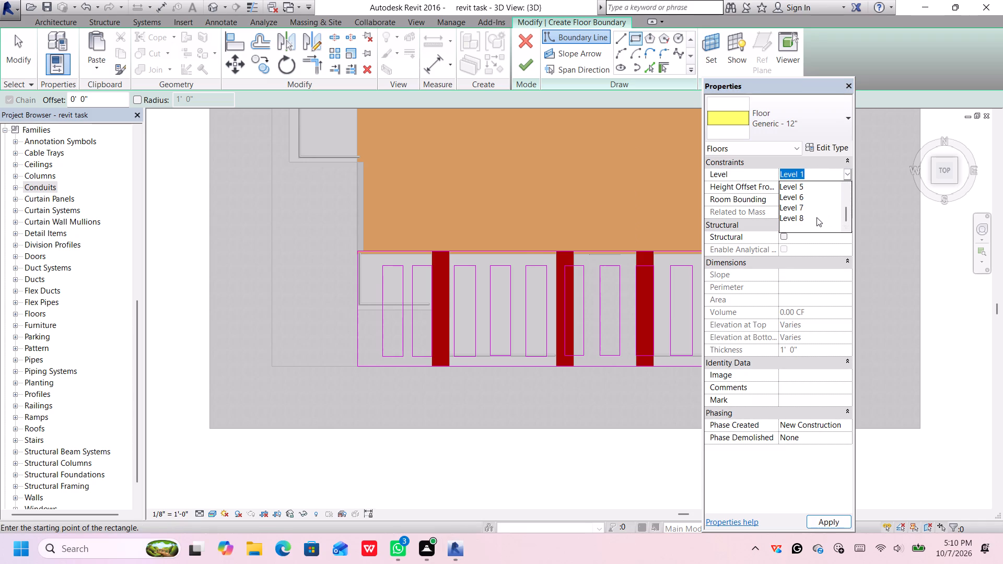
{"action": "left_click", "coordinate": [817, 218]}
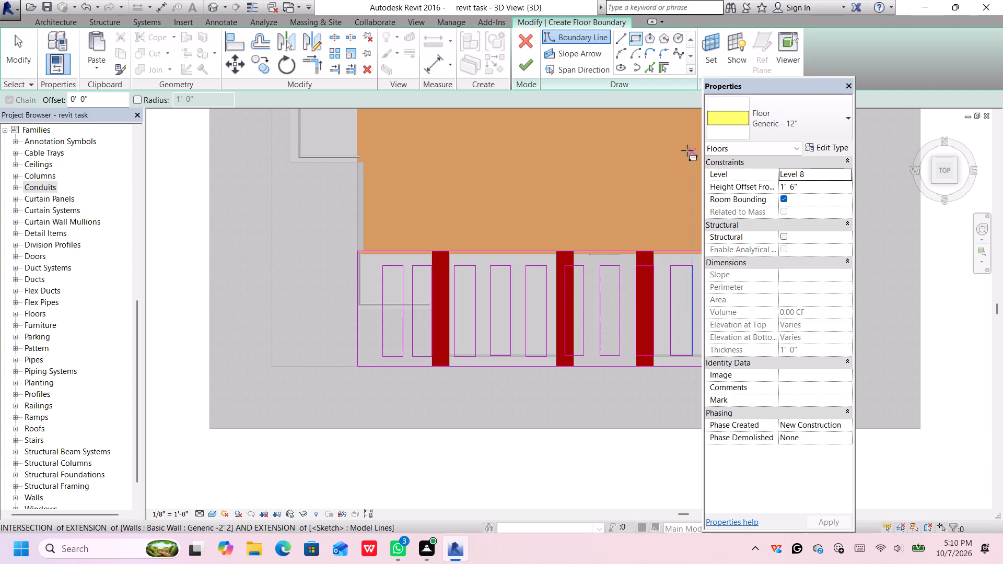
Try to finish the floor sketch again and examine the open boundary ends at the easternmost red wall's south outer corner.
{"action": "scroll", "coordinate": [589, 293], "scroll_direction": "down", "scroll_amount": 3}
{"action": "middle_click_drag", "start_coordinate": [591, 299], "coordinate": [375, 313]}
{"action": "left_click", "coordinate": [523, 64]}
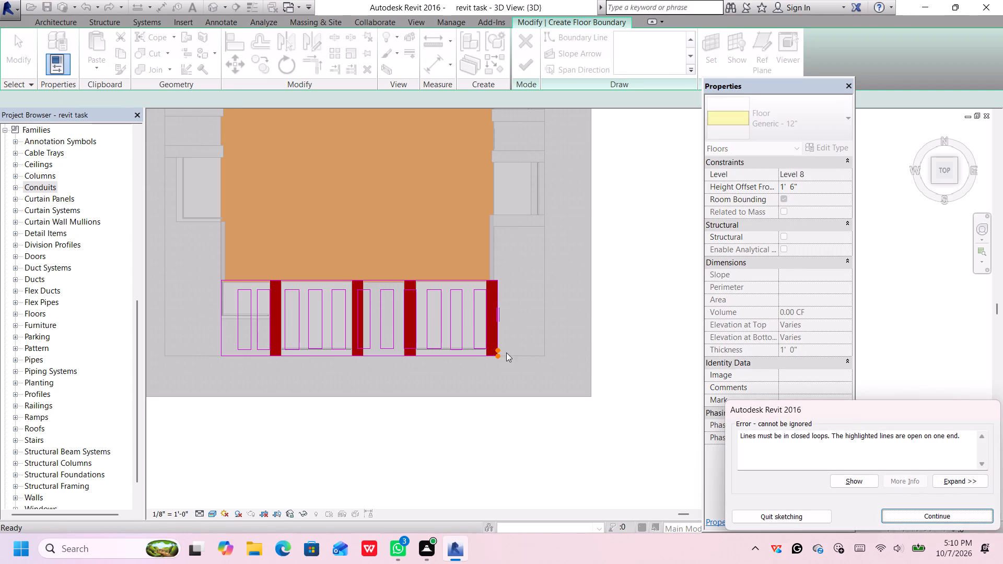
{"action": "scroll", "coordinate": [506, 353], "scroll_direction": "up", "scroll_amount": 10}
{"action": "middle_click_drag", "start_coordinate": [500, 345], "coordinate": [611, 350]}
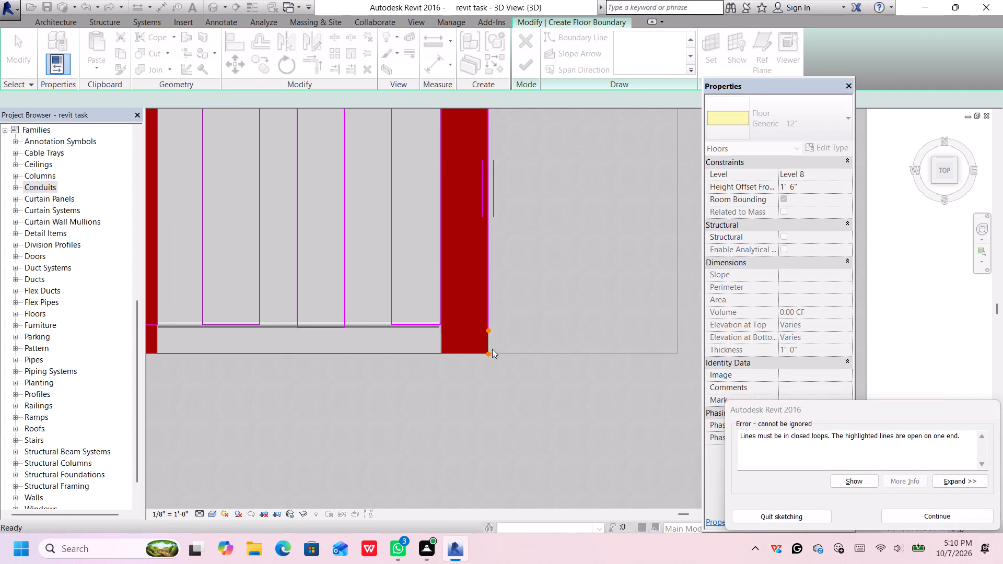
{"action": "scroll", "coordinate": [476, 344], "scroll_direction": "up", "scroll_amount": 7}
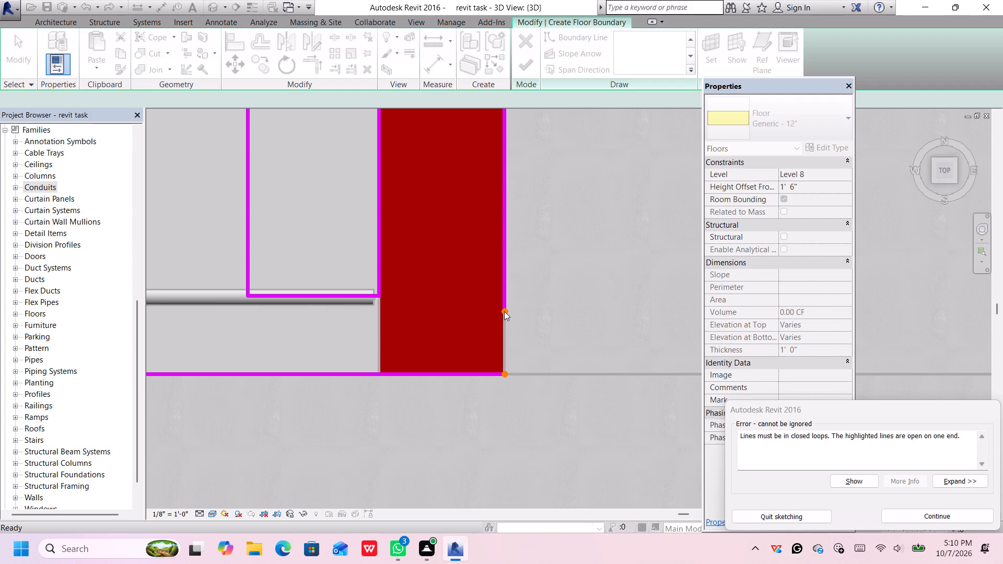
{"action": "left_click_drag", "start_coordinate": [504, 311], "coordinate": [505, 350]}
{"action": "left_click", "coordinate": [512, 310]}
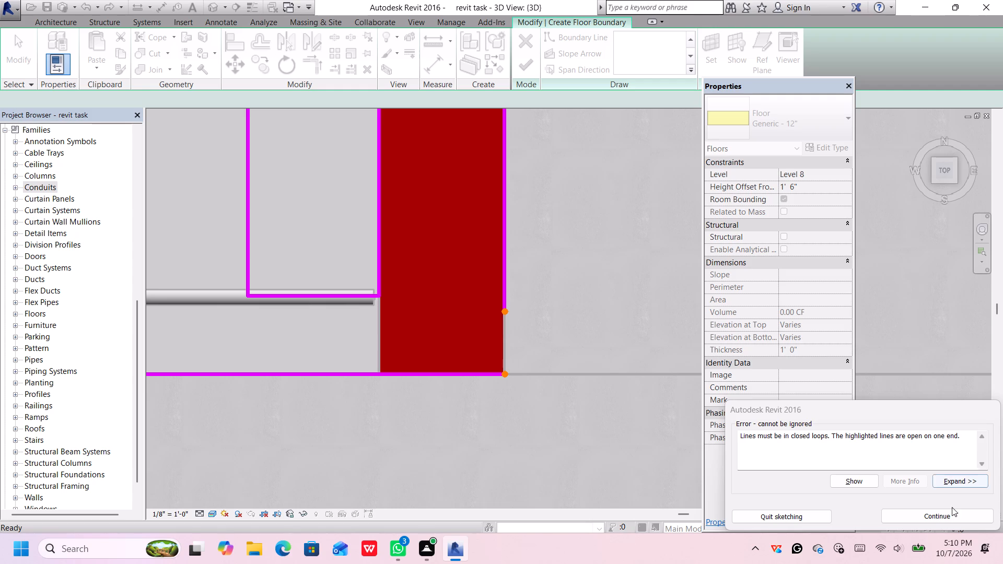
{"action": "left_click", "coordinate": [949, 515]}
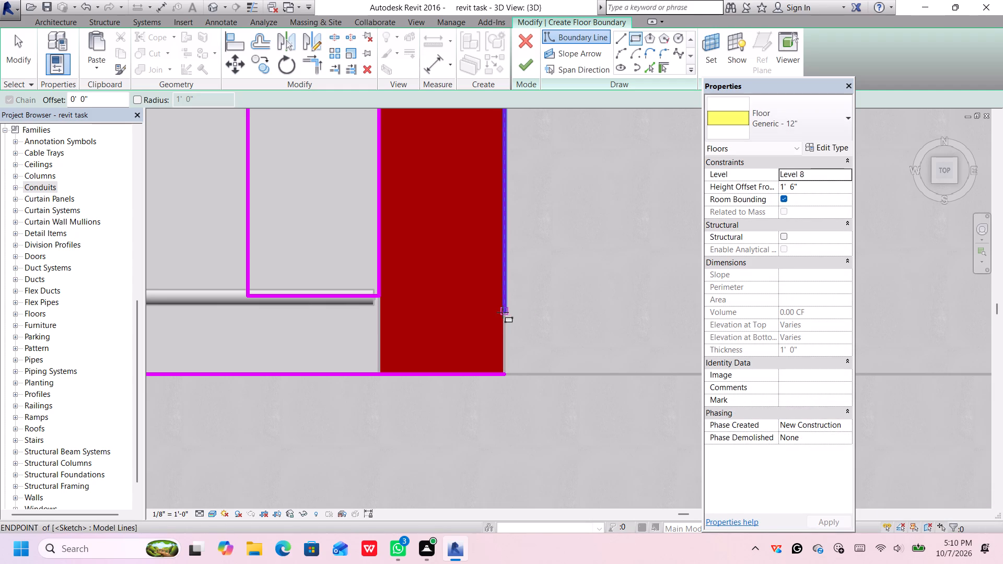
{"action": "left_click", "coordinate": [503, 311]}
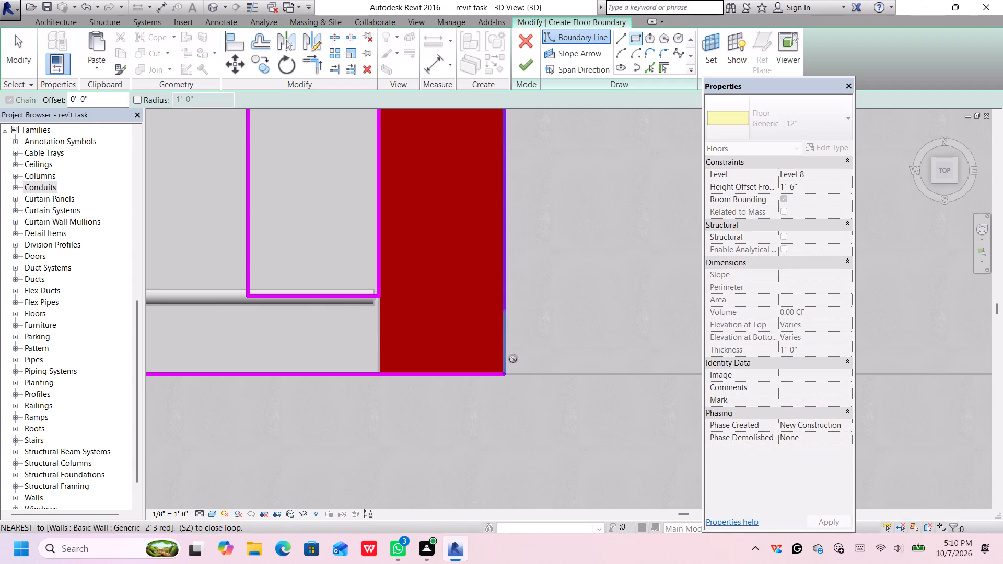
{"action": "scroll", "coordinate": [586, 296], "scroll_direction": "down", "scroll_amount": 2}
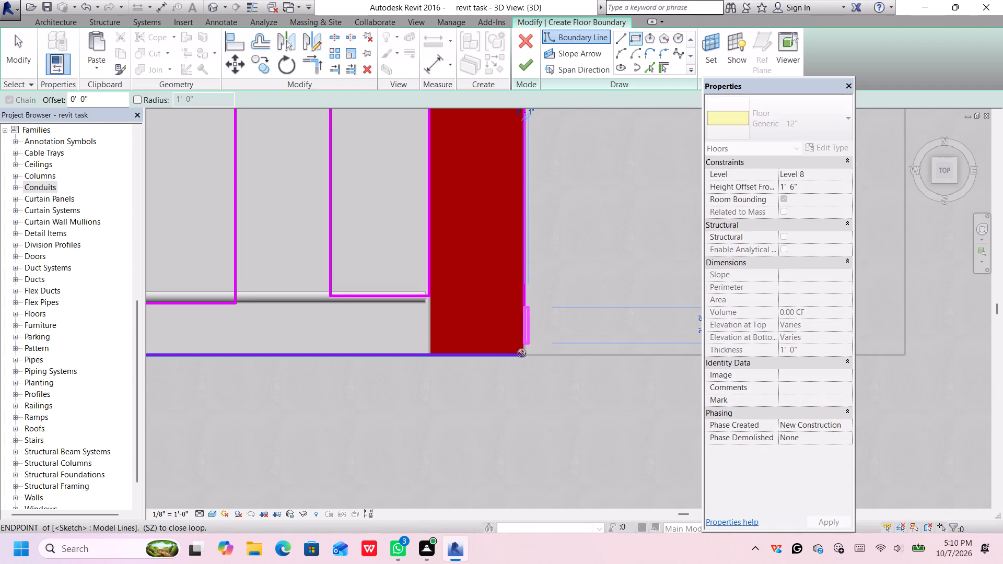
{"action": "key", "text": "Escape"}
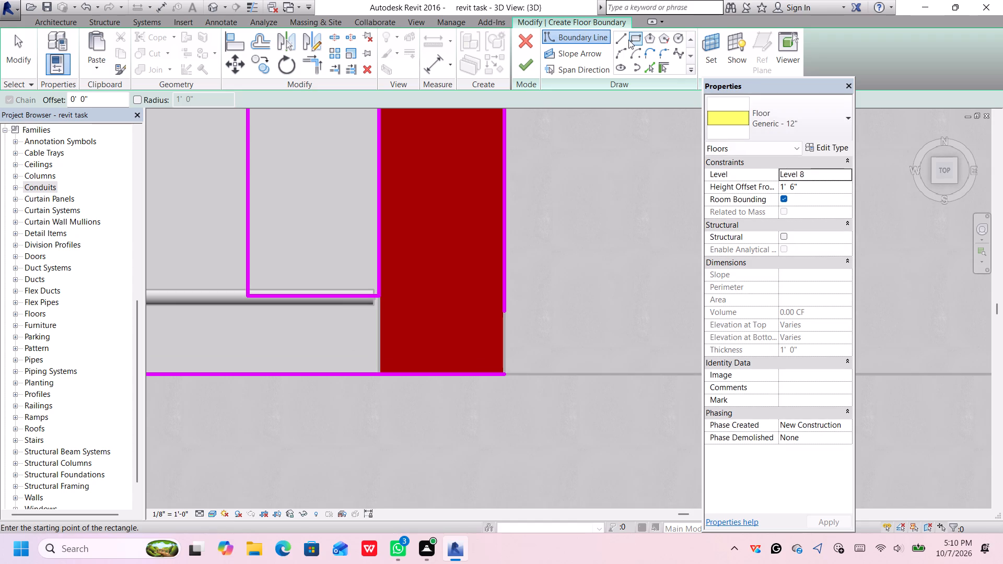
Draw a 1'-0" boundary line along the easternmost red wall's outer face, closing the gap at its south corner.
{"action": "left_click", "coordinate": [623, 37]}
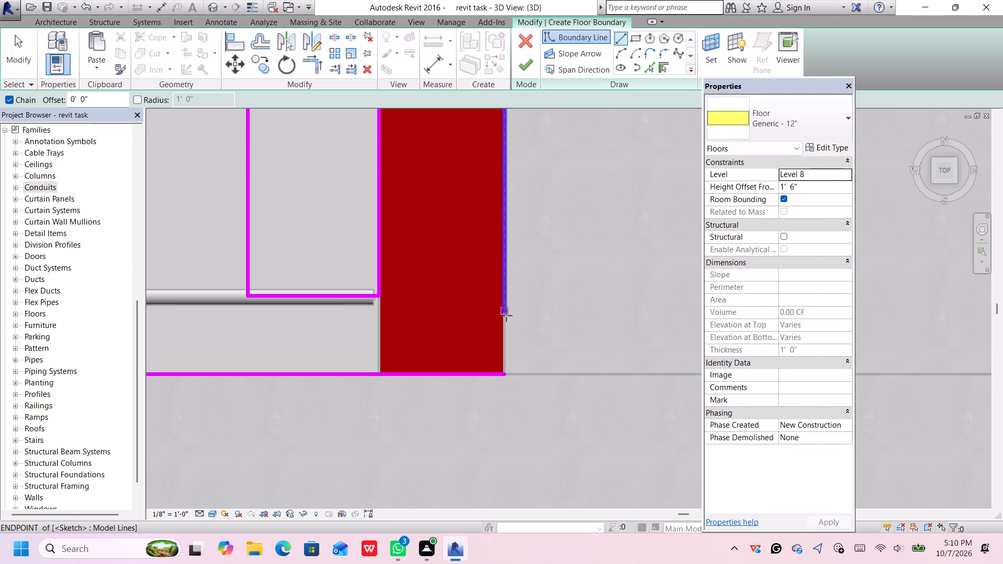
{"action": "left_click_drag", "start_coordinate": [497, 305], "coordinate": [489, 299]}
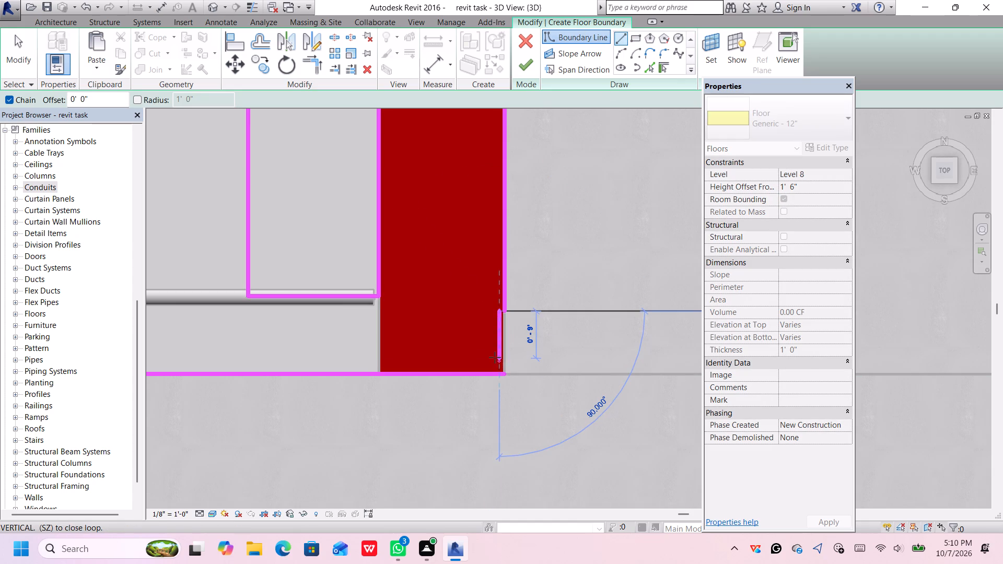
{"action": "key", "text": "Escape"}
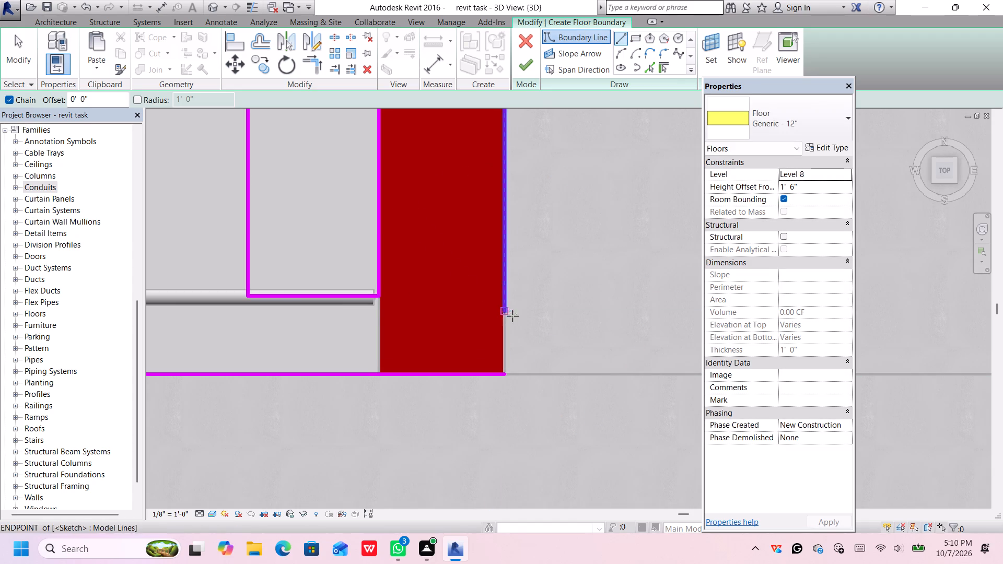
{"action": "left_click", "coordinate": [503, 314]}
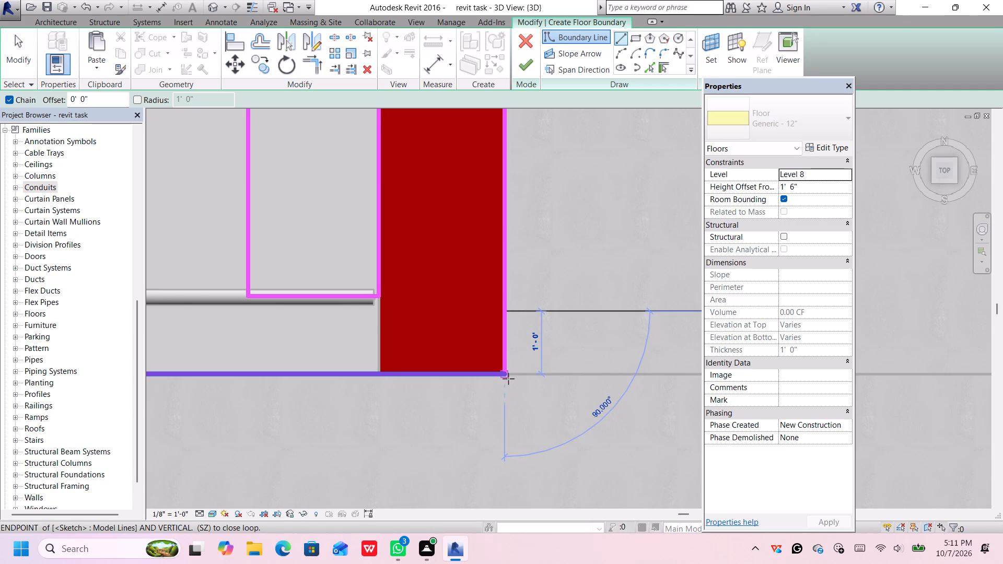
{"action": "left_click", "coordinate": [501, 373]}
Finish the floor boundary sketch to create the slotted floor over the south bays.
{"action": "scroll", "coordinate": [515, 362], "scroll_direction": "down", "scroll_amount": 5}
{"action": "scroll", "coordinate": [572, 320], "scroll_direction": "down", "scroll_amount": 7}
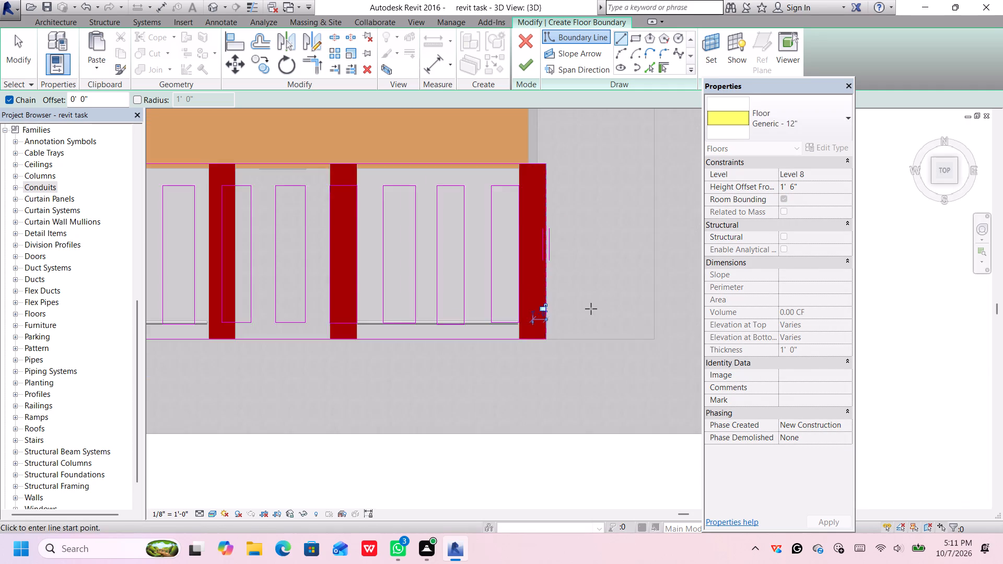
{"action": "scroll", "coordinate": [591, 309], "scroll_direction": "down", "scroll_amount": 3}
{"action": "middle_click_drag", "start_coordinate": [603, 316], "coordinate": [687, 318]}
{"action": "key", "text": "space"}
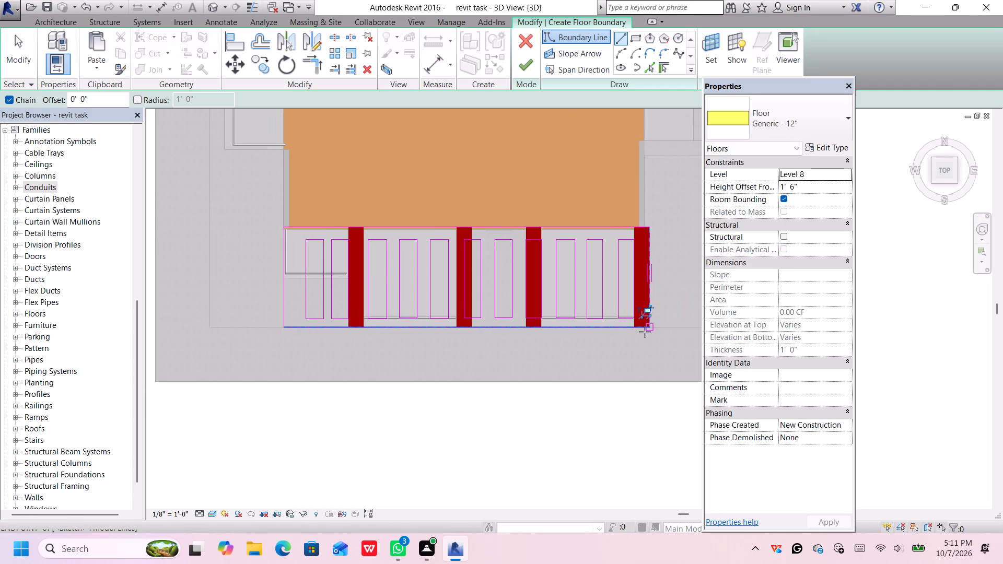
{"action": "left_click", "coordinate": [522, 58]}
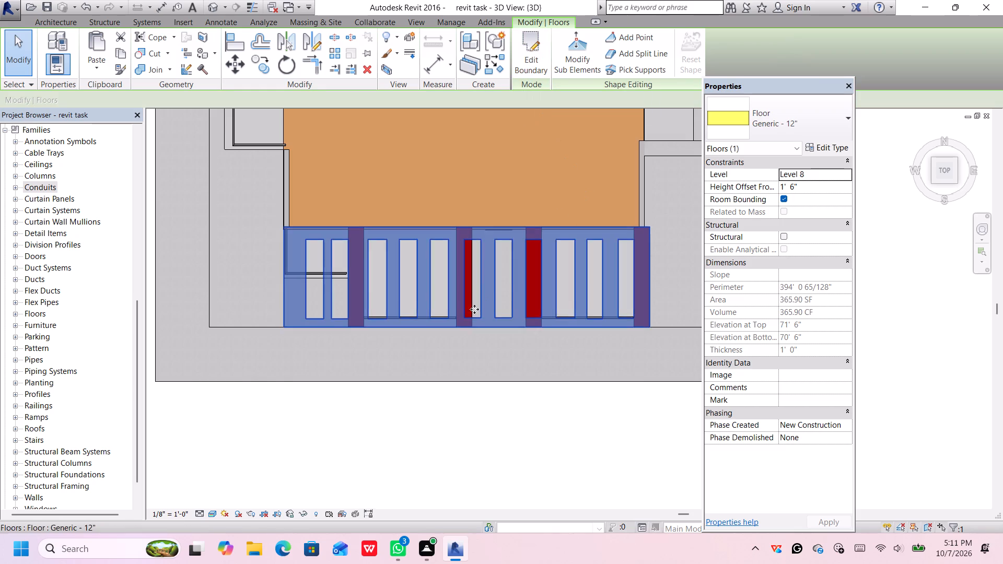
Change the slotted roof-level floor's type to Generic - 2' 4.
{"action": "scroll", "coordinate": [381, 281], "scroll_direction": "up", "scroll_amount": 1}
{"action": "scroll", "coordinate": [381, 281], "scroll_direction": "down", "scroll_amount": 1}
{"action": "scroll", "coordinate": [386, 280], "scroll_direction": "up", "scroll_amount": 2}
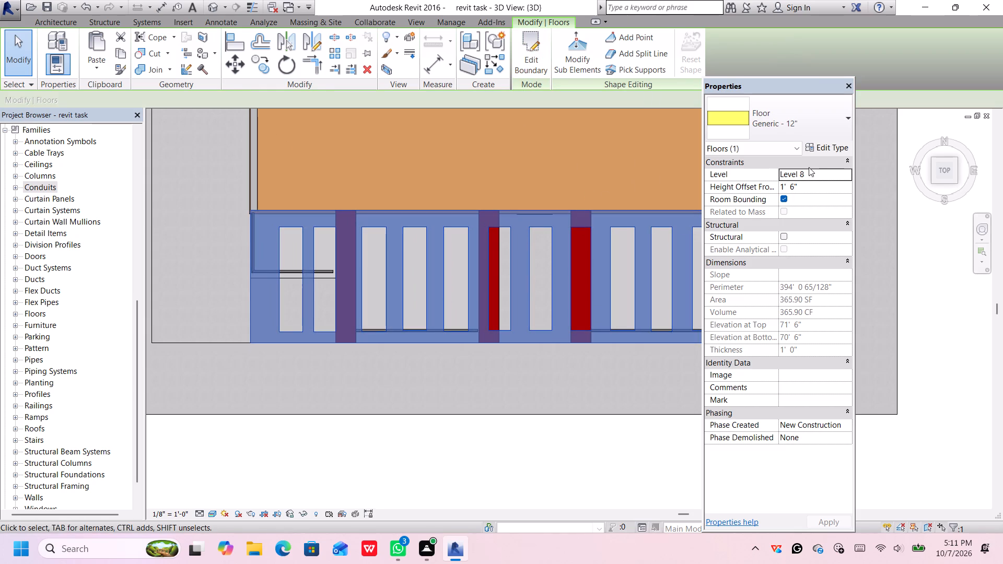
{"action": "left_click", "coordinate": [932, 179]}
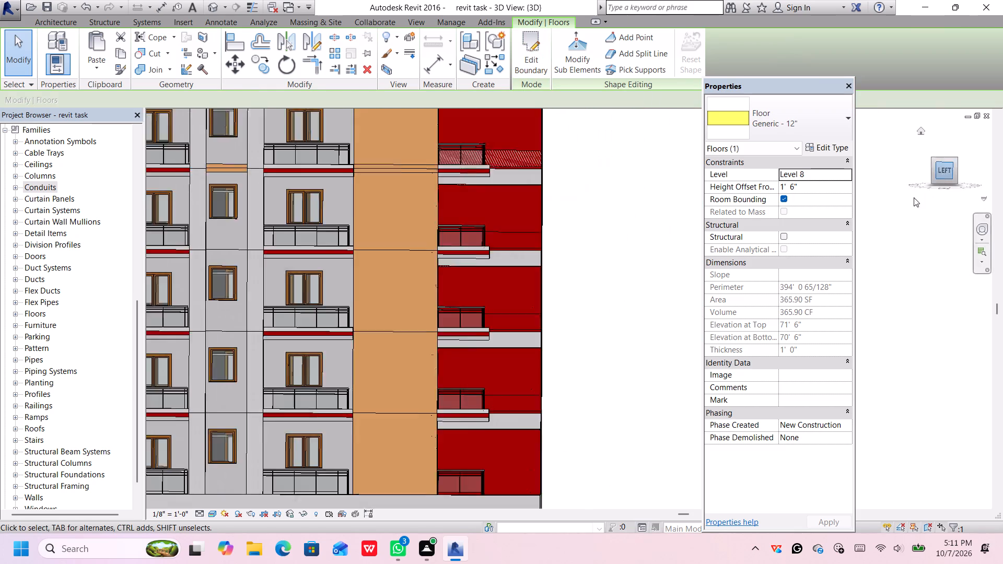
{"action": "middle_click_drag", "start_coordinate": [664, 256], "coordinate": [617, 200]}
{"action": "left_click", "coordinate": [664, 252]}
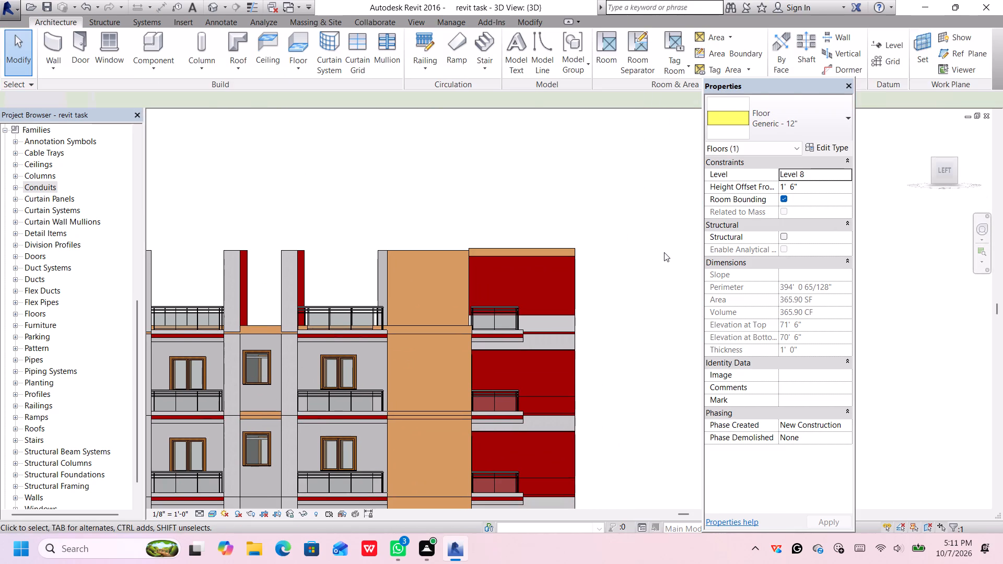
{"action": "left_click", "coordinate": [558, 249]}
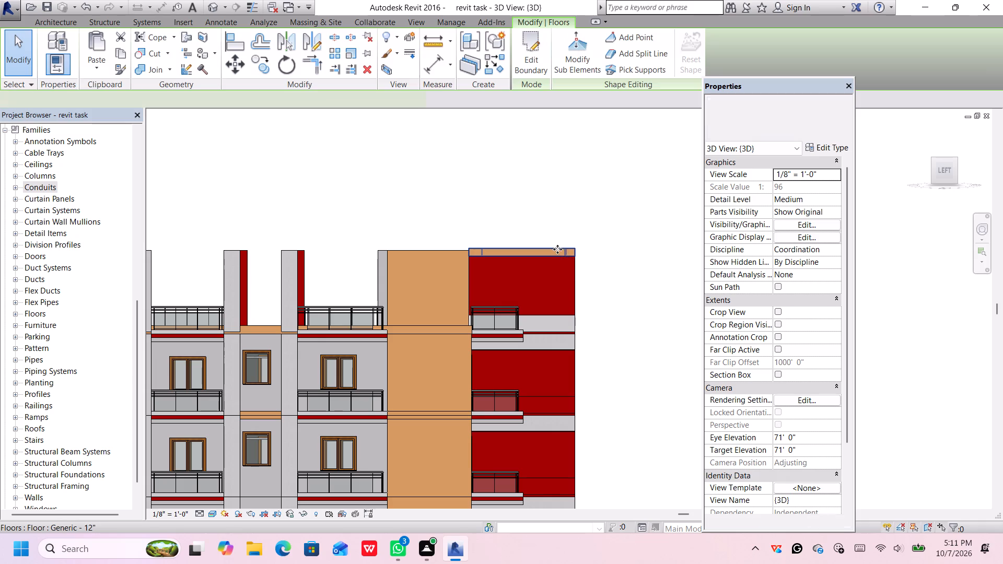
{"action": "left_click", "coordinate": [795, 119]}
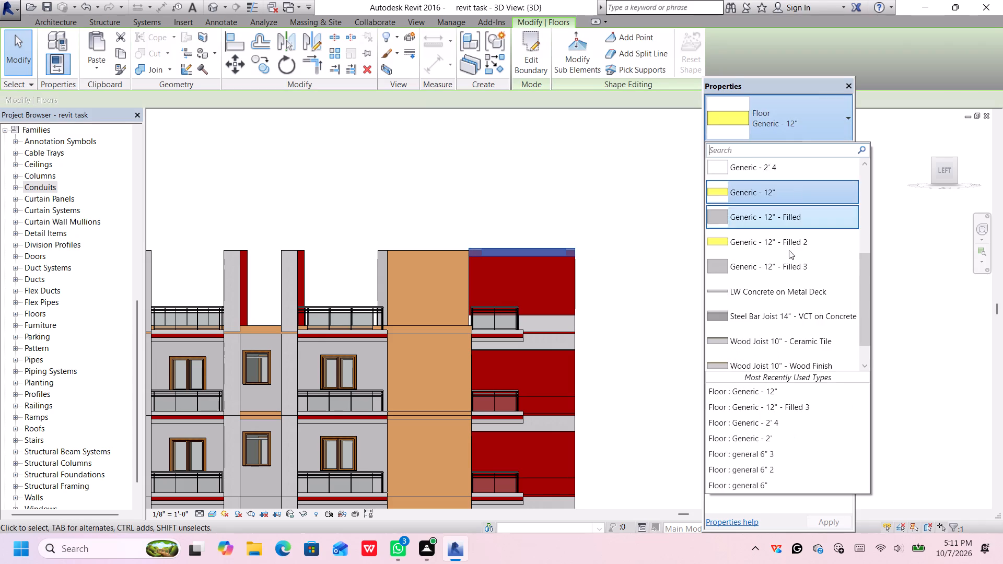
{"action": "scroll", "coordinate": [778, 266], "scroll_direction": "down", "scroll_amount": 3}
{"action": "scroll", "coordinate": [778, 262], "scroll_direction": "up", "scroll_amount": 3}
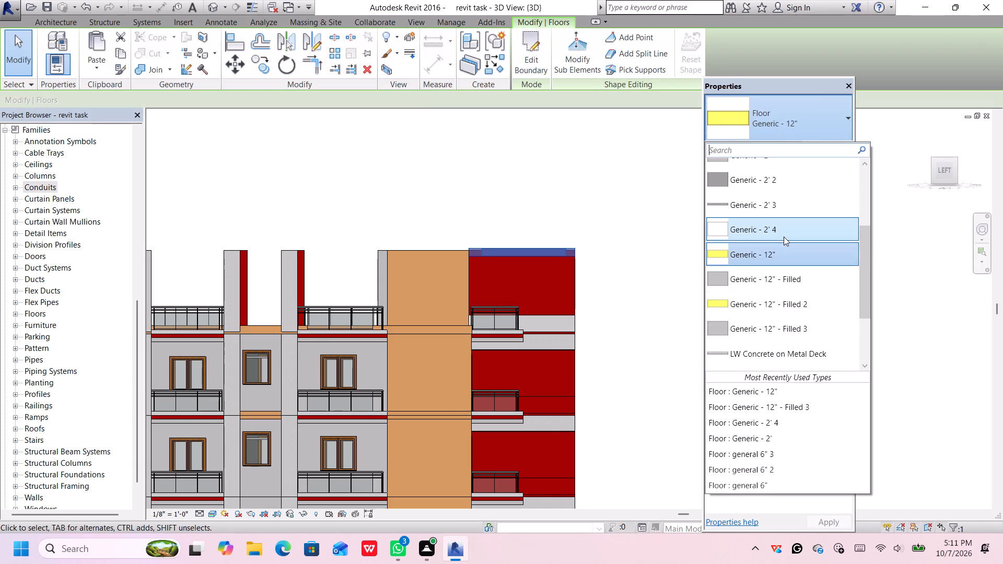
{"action": "left_click", "coordinate": [784, 237]}
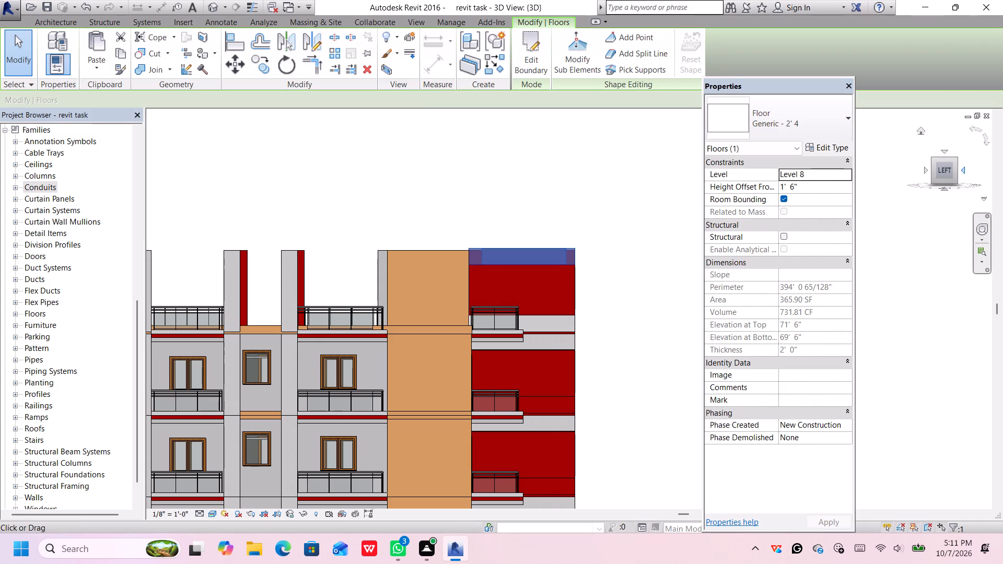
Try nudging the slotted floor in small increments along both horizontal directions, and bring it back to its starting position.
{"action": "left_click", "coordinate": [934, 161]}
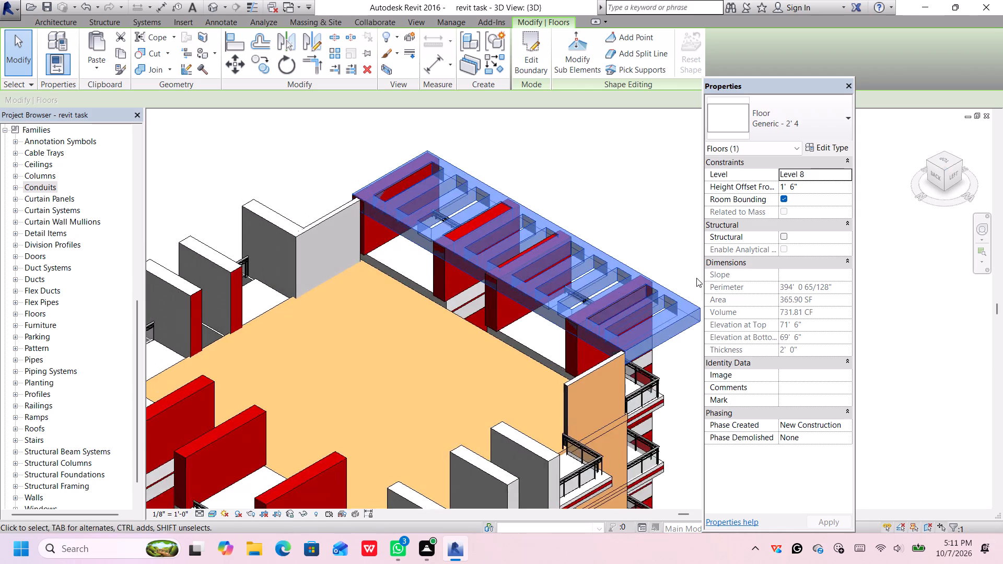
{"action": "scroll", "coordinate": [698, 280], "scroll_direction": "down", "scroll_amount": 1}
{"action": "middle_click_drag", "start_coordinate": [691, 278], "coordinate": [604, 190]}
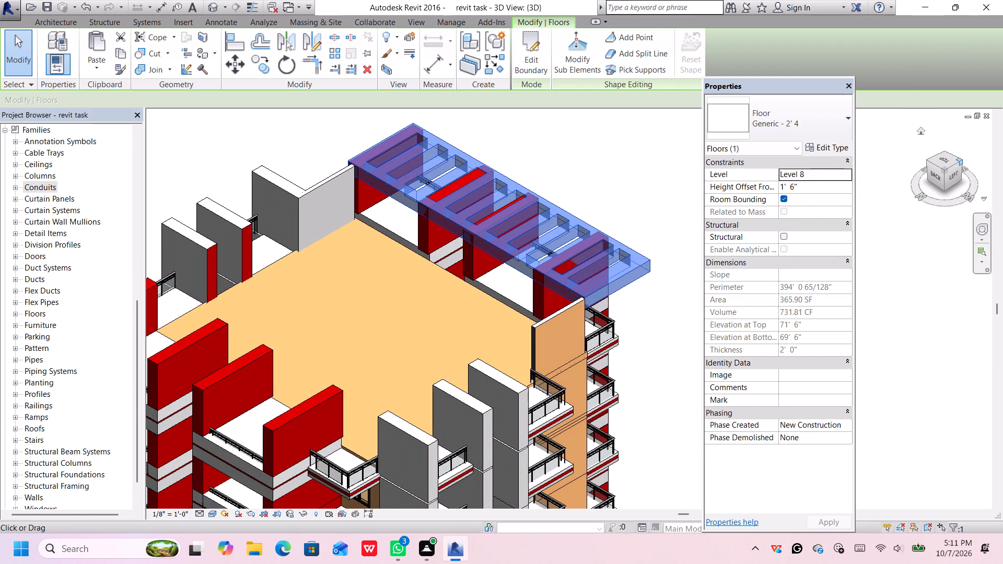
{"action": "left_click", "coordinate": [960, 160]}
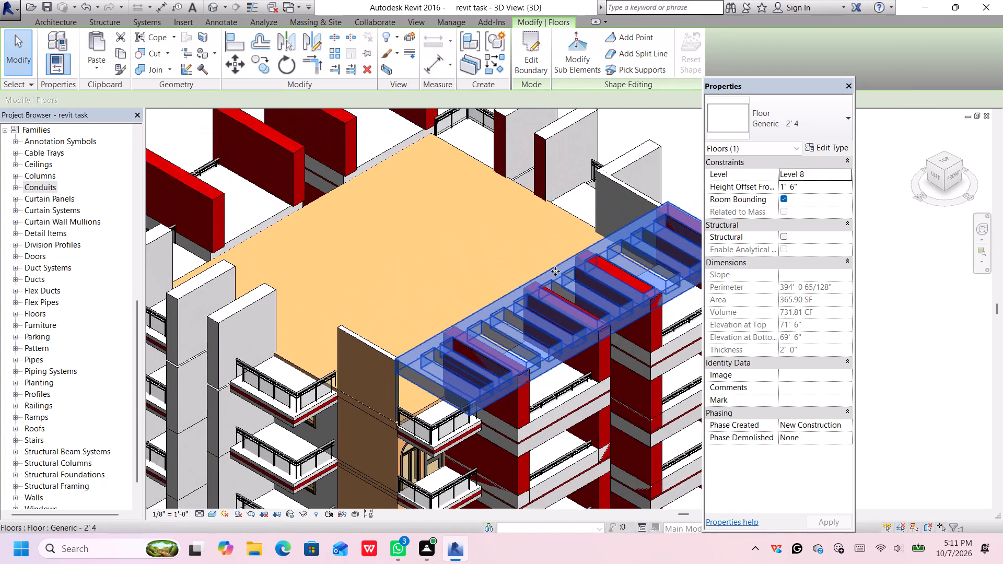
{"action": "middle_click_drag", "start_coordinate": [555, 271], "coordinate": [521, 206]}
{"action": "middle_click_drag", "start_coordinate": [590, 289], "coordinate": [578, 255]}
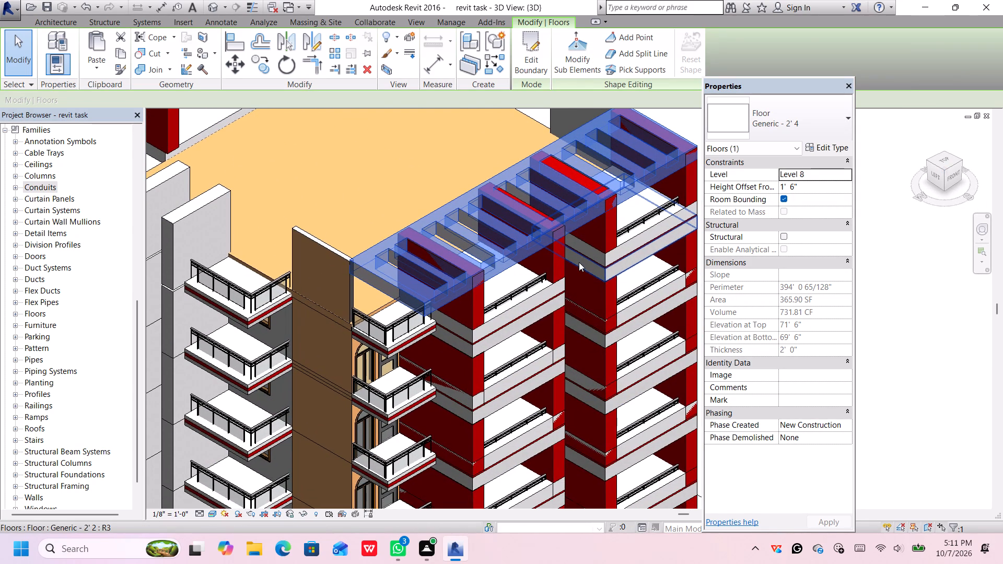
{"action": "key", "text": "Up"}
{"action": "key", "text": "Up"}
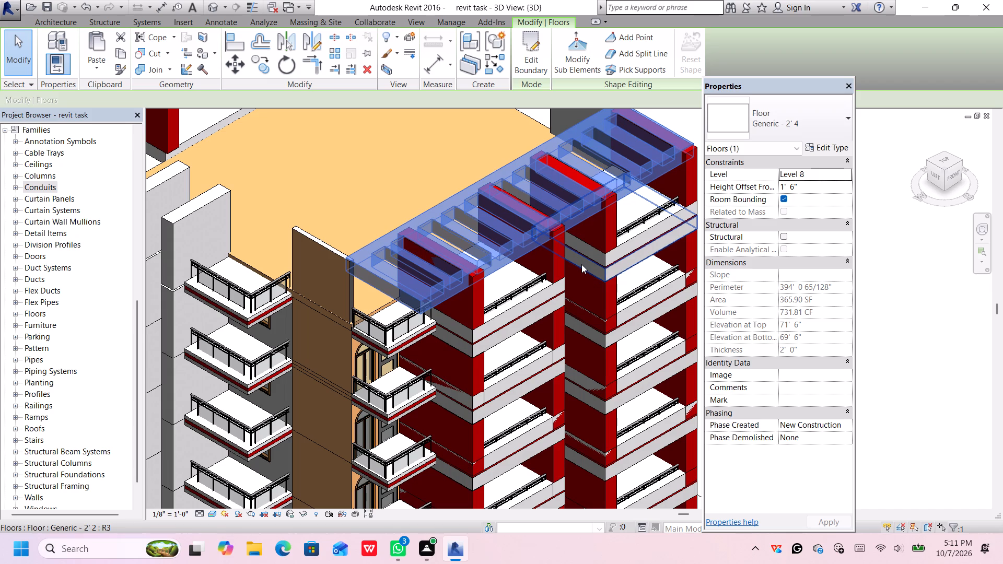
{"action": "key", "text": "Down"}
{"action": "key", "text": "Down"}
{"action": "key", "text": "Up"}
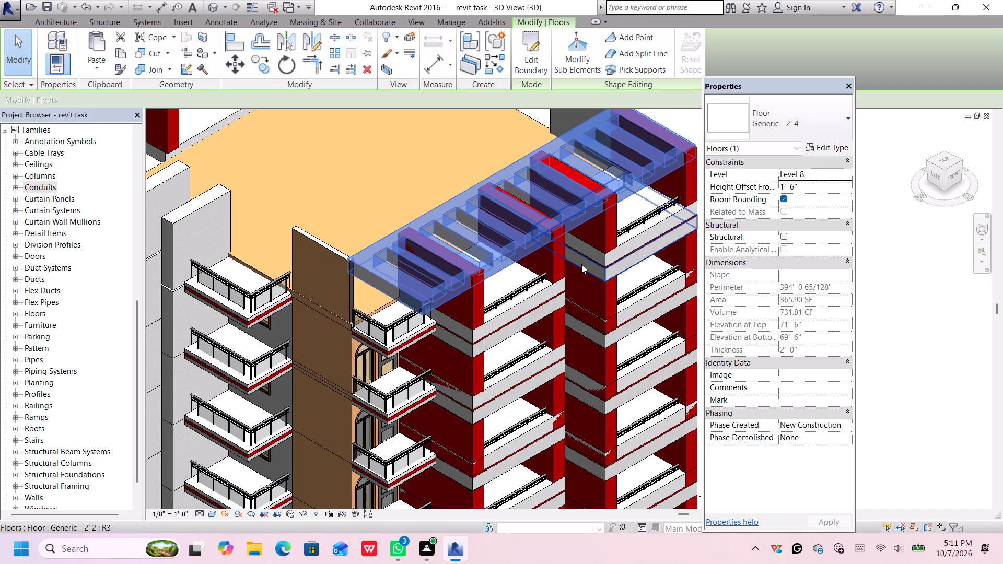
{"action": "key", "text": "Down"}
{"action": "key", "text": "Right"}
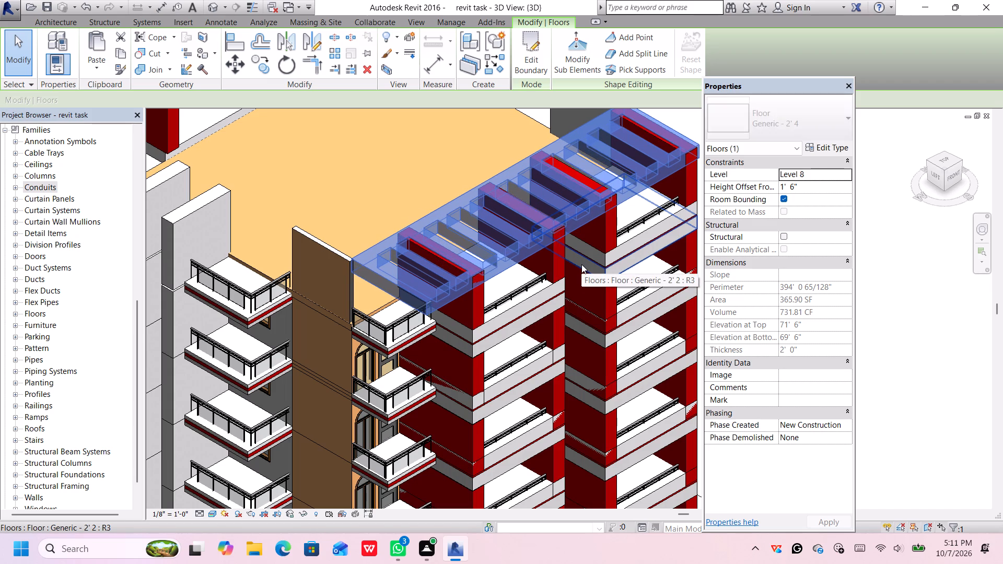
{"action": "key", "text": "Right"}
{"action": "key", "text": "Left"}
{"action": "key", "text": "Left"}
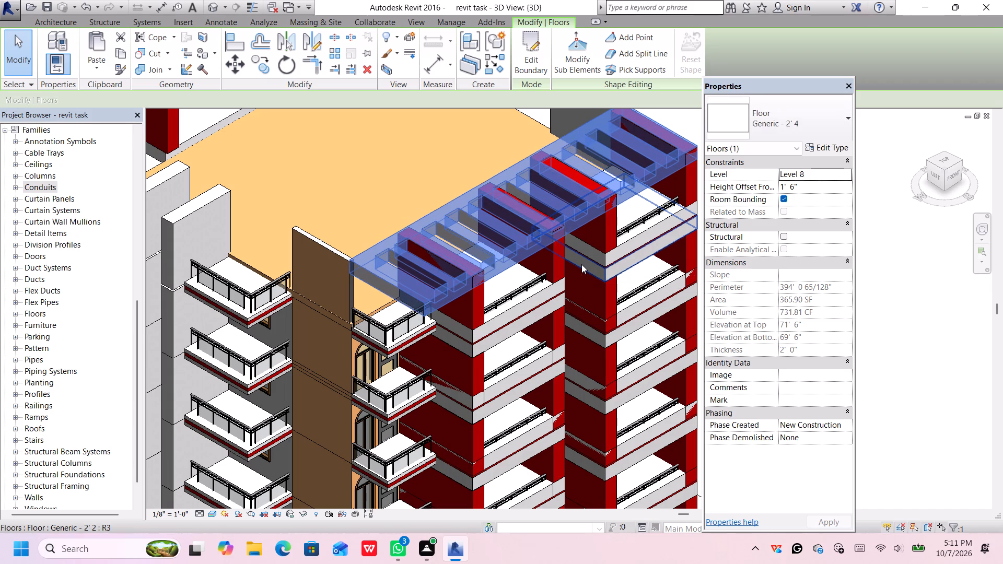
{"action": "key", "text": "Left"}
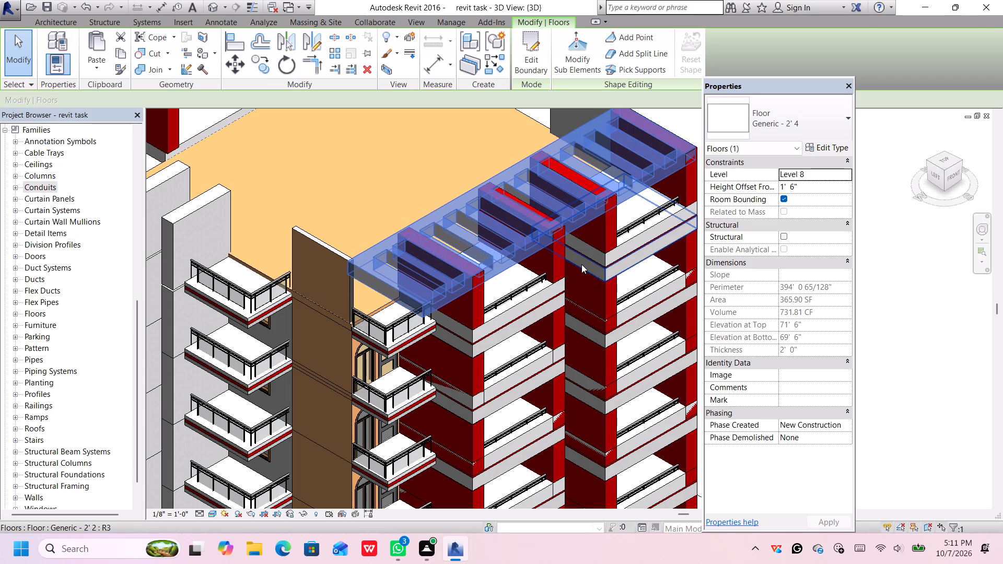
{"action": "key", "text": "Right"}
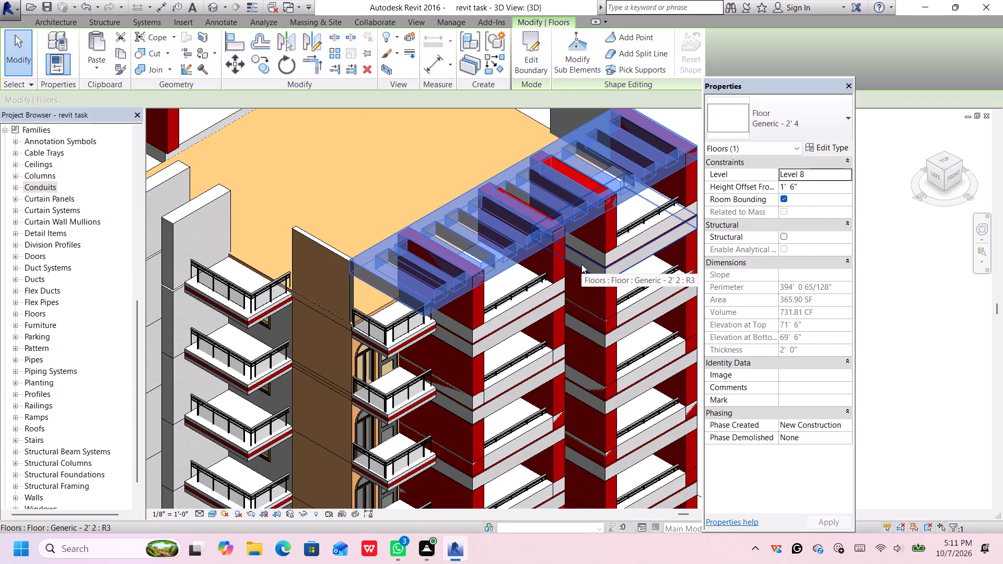
Set the slotted floor's height offset from Level 8 to 3' 0".
{"action": "left_click_drag", "start_coordinate": [807, 183], "coordinate": [796, 191]}
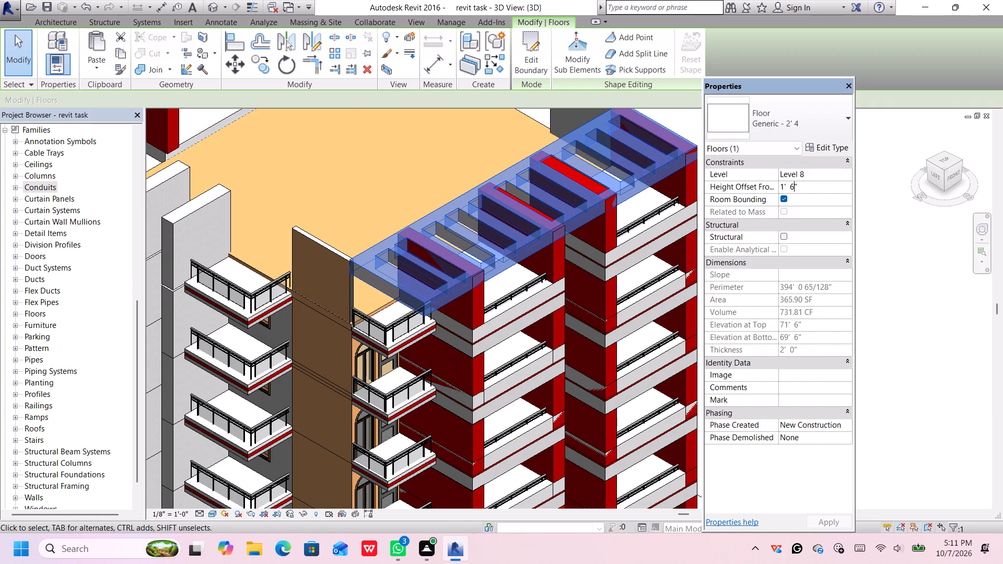
{"action": "left_click_drag", "start_coordinate": [801, 185], "coordinate": [733, 196]}
{"action": "key", "text": "BackSpace"}
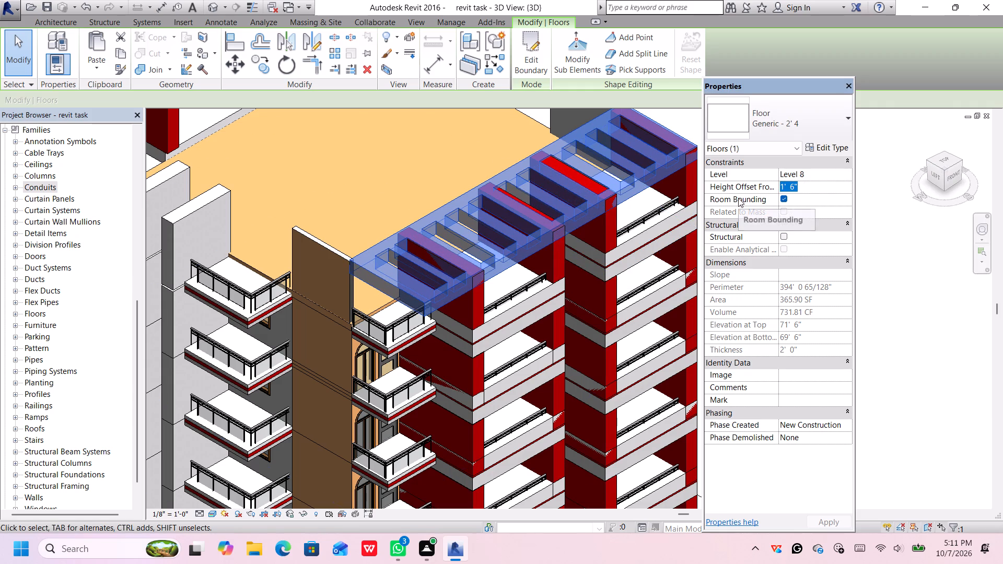
{"action": "type", "text": "3'"}
{"action": "key", "text": "Return"}
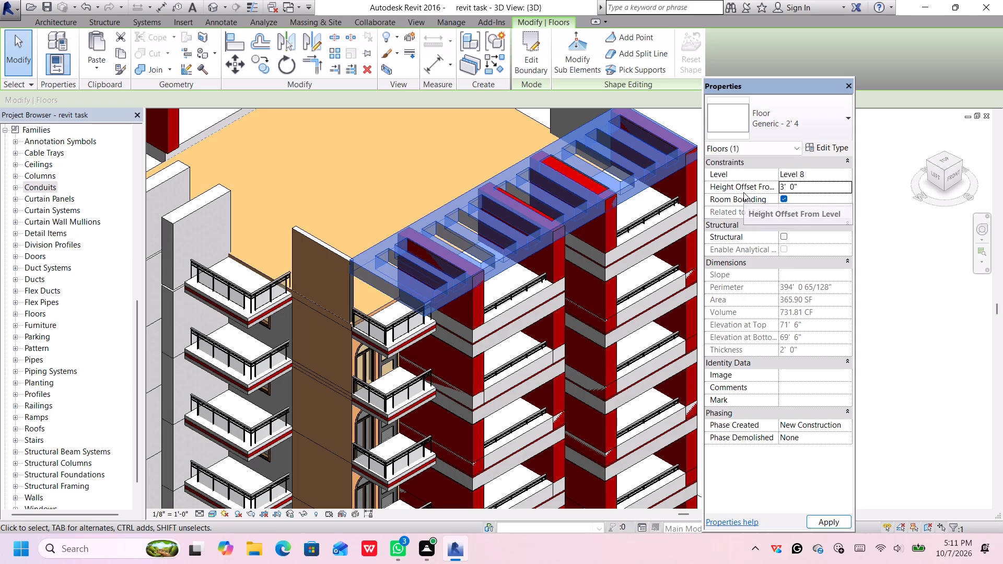
{"action": "key", "text": "Return"}
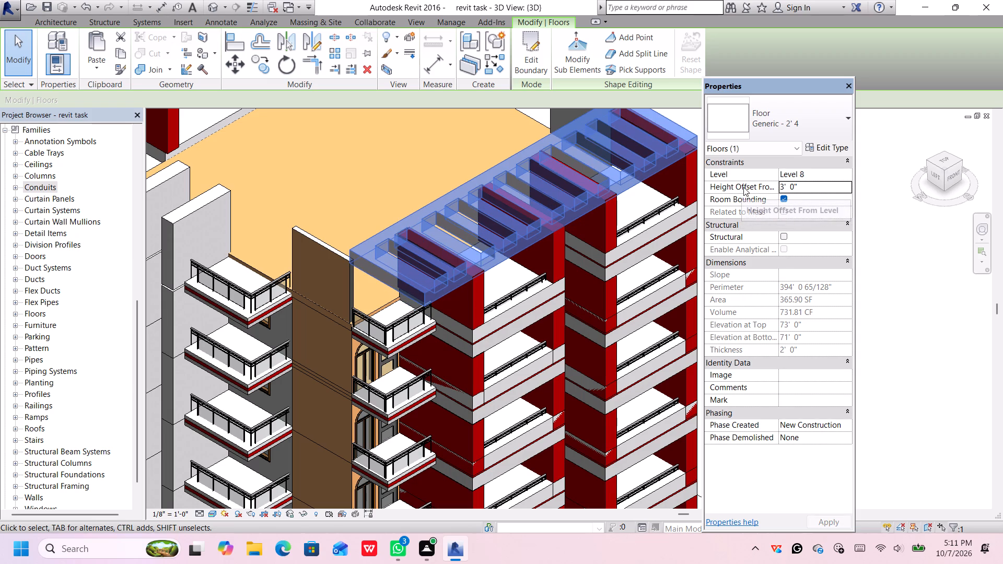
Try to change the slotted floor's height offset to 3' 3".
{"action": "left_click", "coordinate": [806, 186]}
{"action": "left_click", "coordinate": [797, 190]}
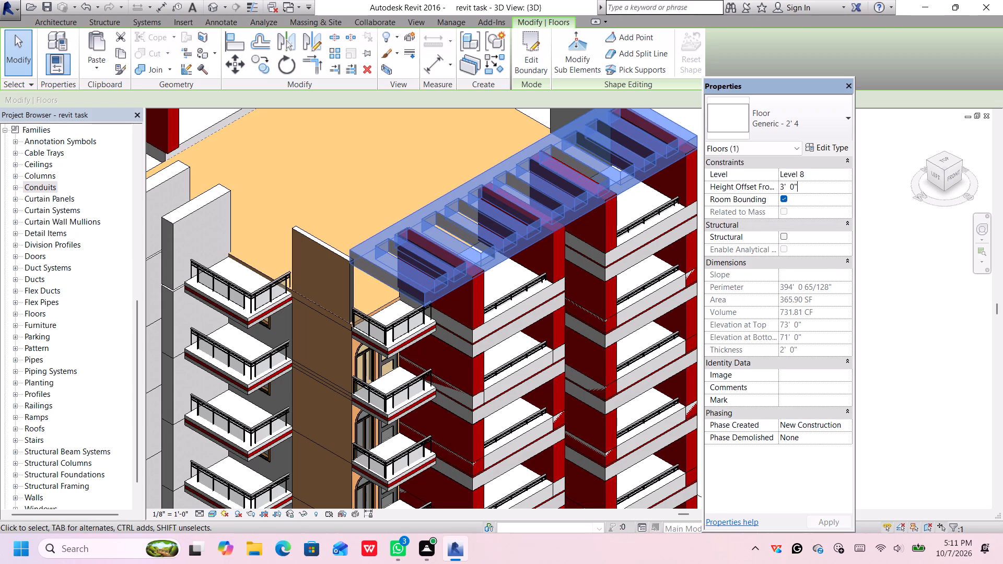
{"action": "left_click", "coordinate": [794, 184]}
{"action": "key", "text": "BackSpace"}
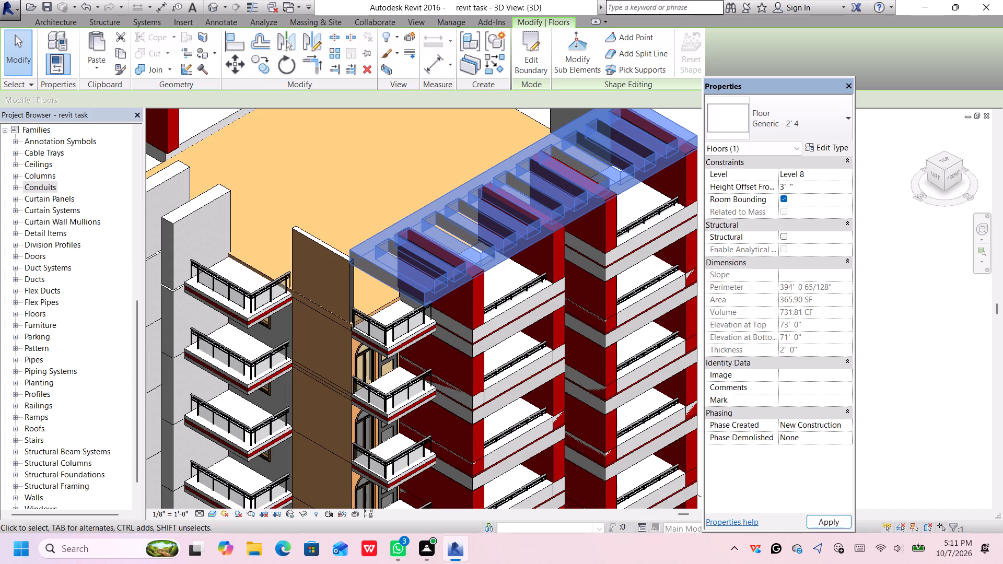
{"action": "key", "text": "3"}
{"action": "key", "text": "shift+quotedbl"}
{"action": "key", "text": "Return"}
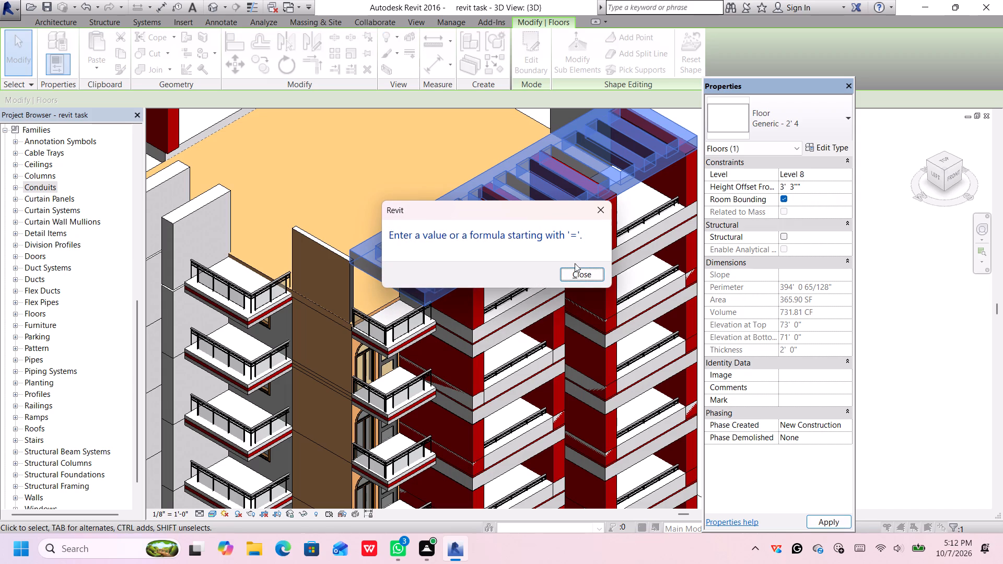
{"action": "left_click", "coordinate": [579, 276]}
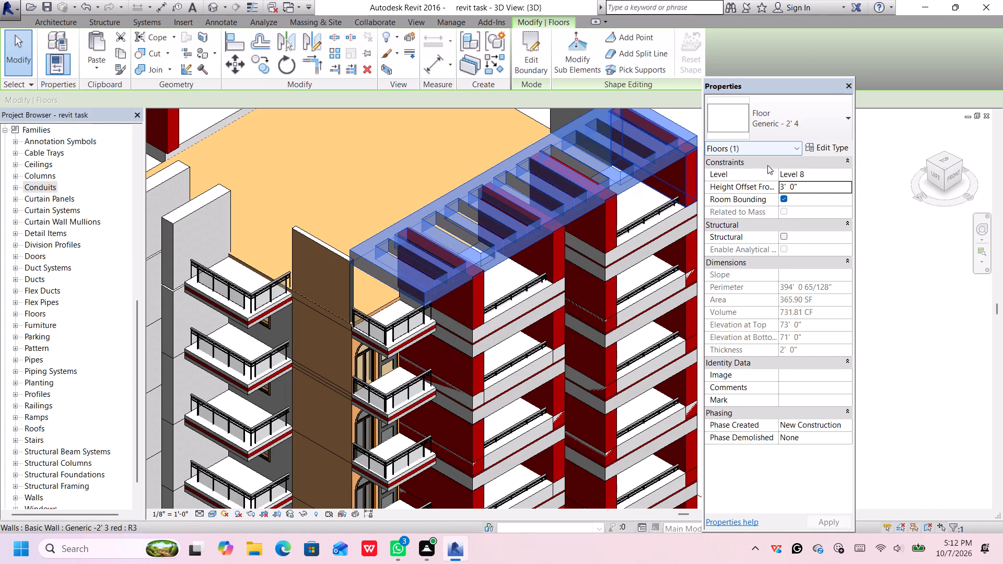
Set the slotted floor's height offset from Level 8 to 3' 3".
{"action": "left_click", "coordinate": [793, 182]}
{"action": "left_click", "coordinate": [795, 186]}
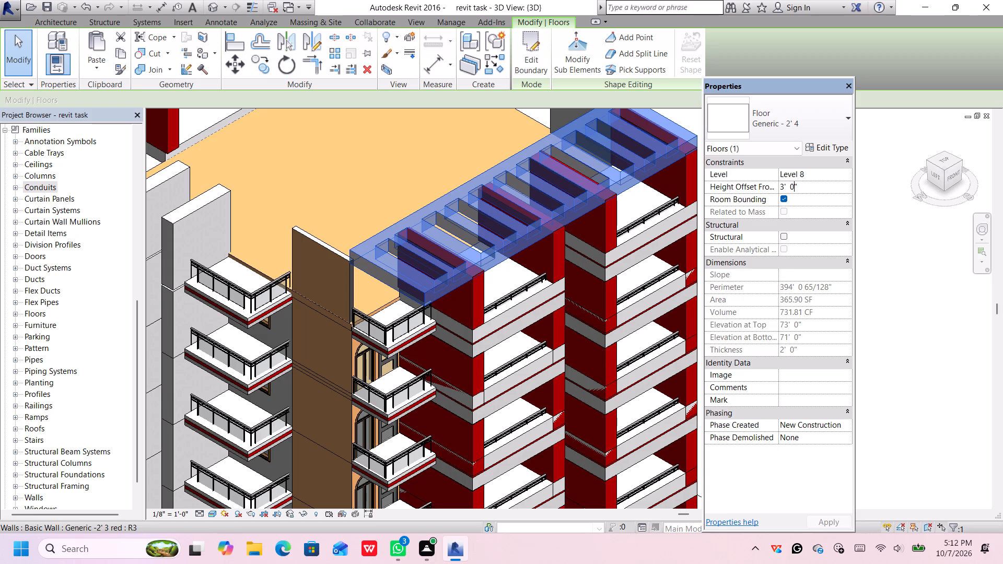
{"action": "key", "text": "BackSpace"}
{"action": "key", "text": "3"}
{"action": "key", "text": "Return"}
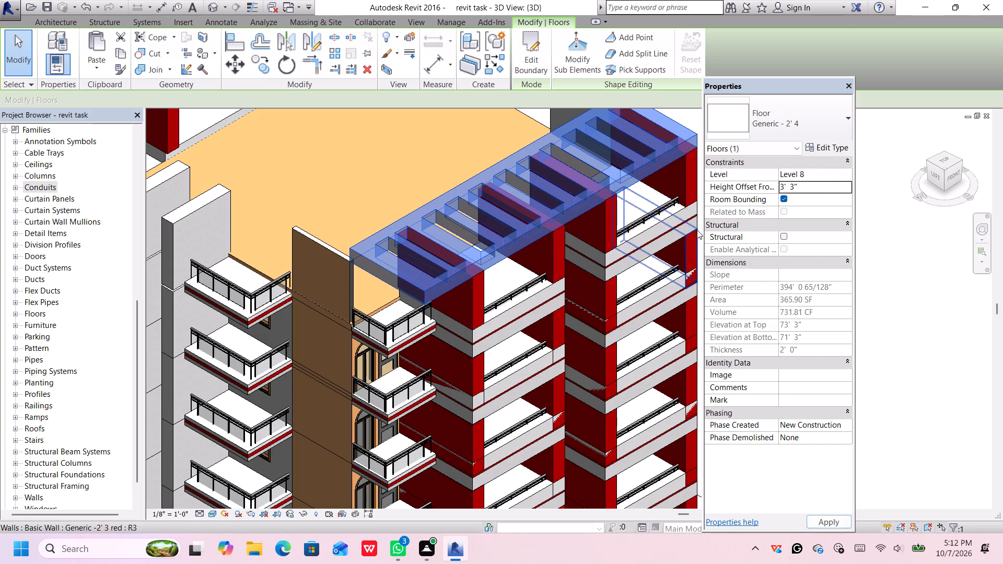
{"action": "scroll", "coordinate": [755, 194], "scroll_direction": "down", "scroll_amount": 1}
{"action": "scroll", "coordinate": [831, 207], "scroll_direction": "down", "scroll_amount": 1}
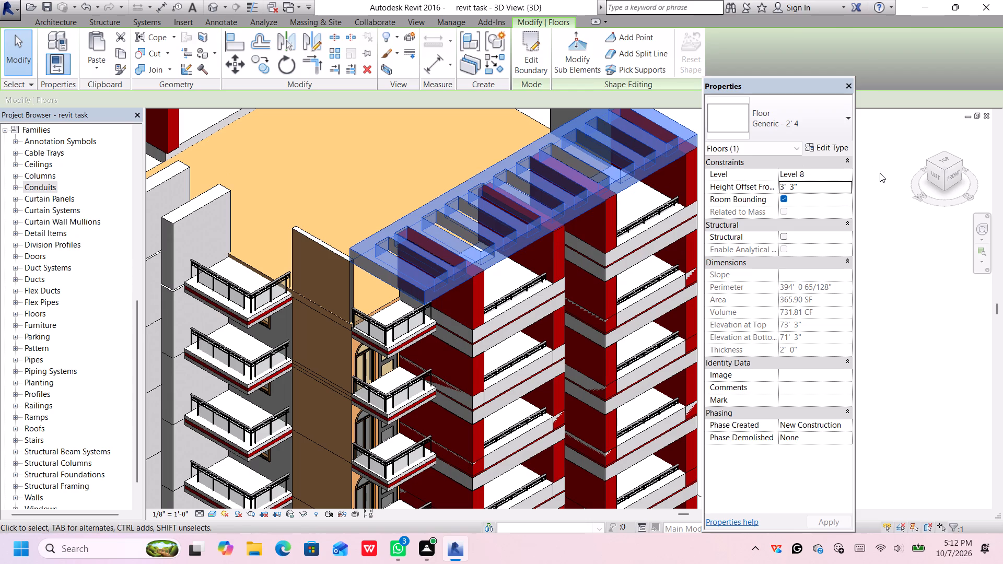
{"action": "left_click", "coordinate": [880, 173]}
Examine how the raised slotted floor sits on the red south walls, up close and across the whole building.
{"action": "scroll", "coordinate": [464, 243], "scroll_direction": "down", "scroll_amount": 2}
{"action": "middle_click_drag", "start_coordinate": [474, 239], "coordinate": [509, 185]}
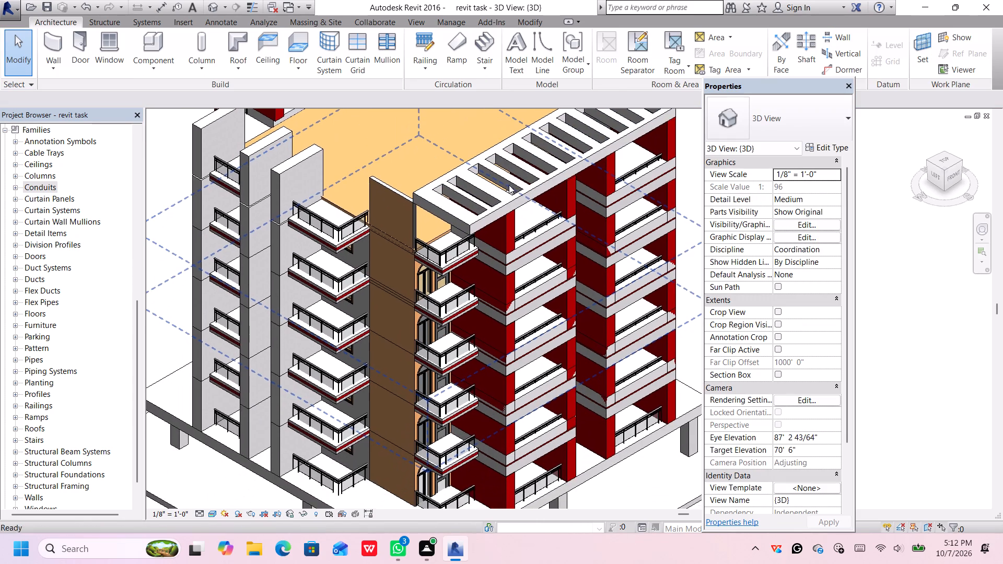
{"action": "scroll", "coordinate": [509, 190], "scroll_direction": "down", "scroll_amount": 2}
{"action": "middle_click_drag", "start_coordinate": [510, 192], "coordinate": [519, 237]}
{"action": "scroll", "coordinate": [490, 255], "scroll_direction": "up", "scroll_amount": 1}
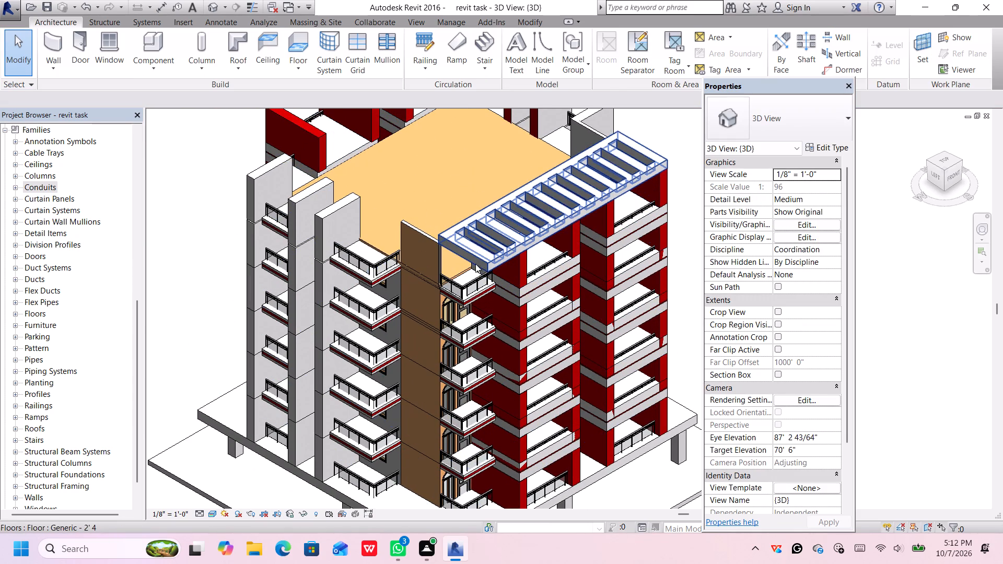
{"action": "left_click", "coordinate": [484, 261]}
{"action": "scroll", "coordinate": [484, 261], "scroll_direction": "up", "scroll_amount": 4}
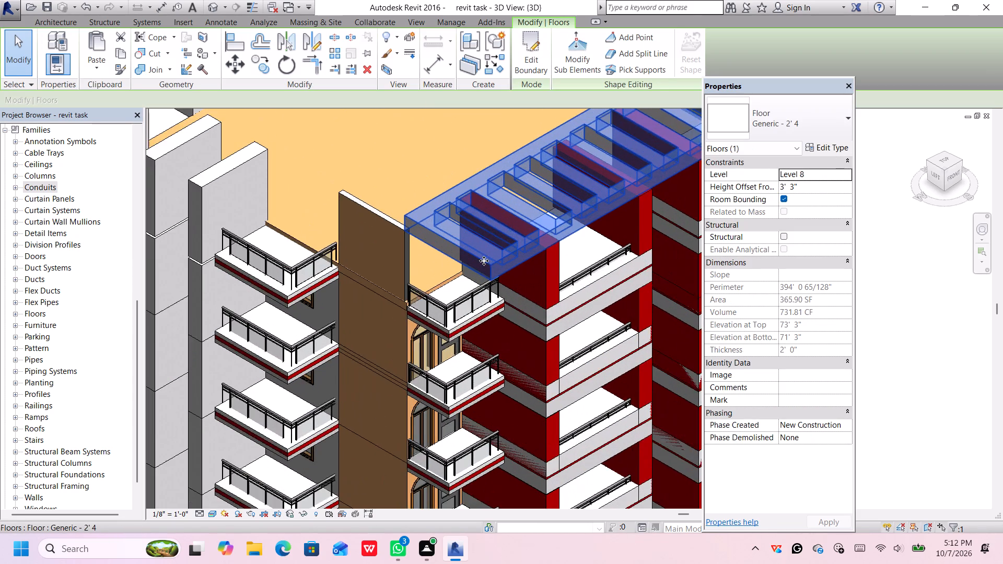
{"action": "scroll", "coordinate": [484, 261], "scroll_direction": "up", "scroll_amount": 1}
{"action": "scroll", "coordinate": [491, 264], "scroll_direction": "down", "scroll_amount": 8}
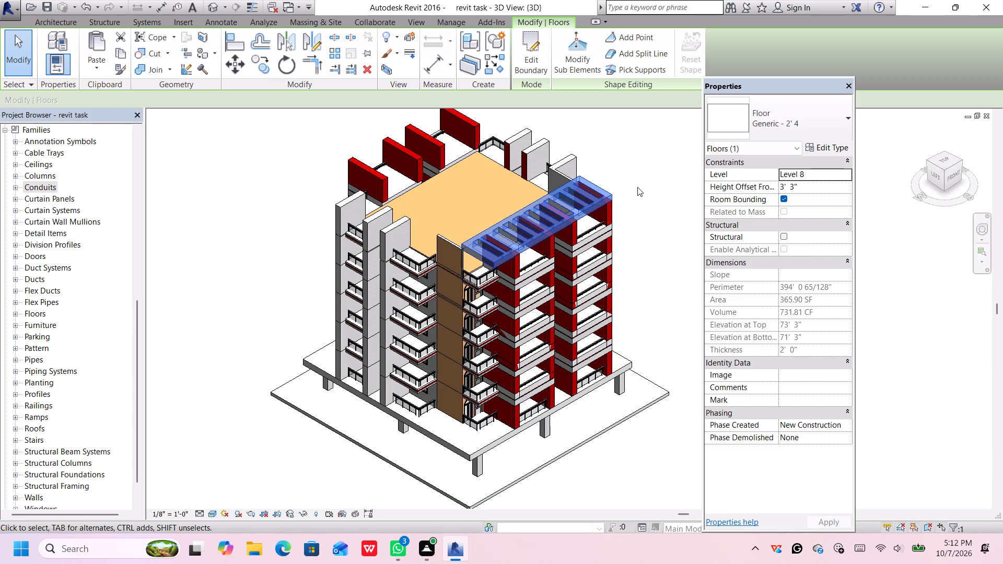
{"action": "middle_click_drag", "start_coordinate": [641, 184], "coordinate": [637, 171]}
{"action": "scroll", "coordinate": [637, 171], "scroll_direction": "down", "scroll_amount": 1}
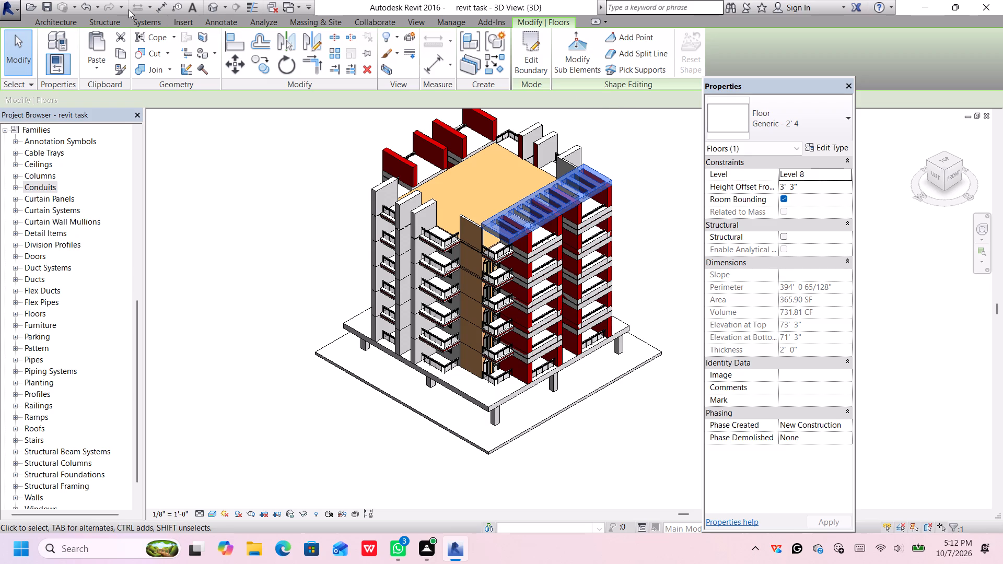
Start a new architectural floor sketch in the top view, using the Generic - 2' 4 floor type.
{"action": "left_click", "coordinate": [95, 22]}
{"action": "left_click", "coordinate": [57, 21]}
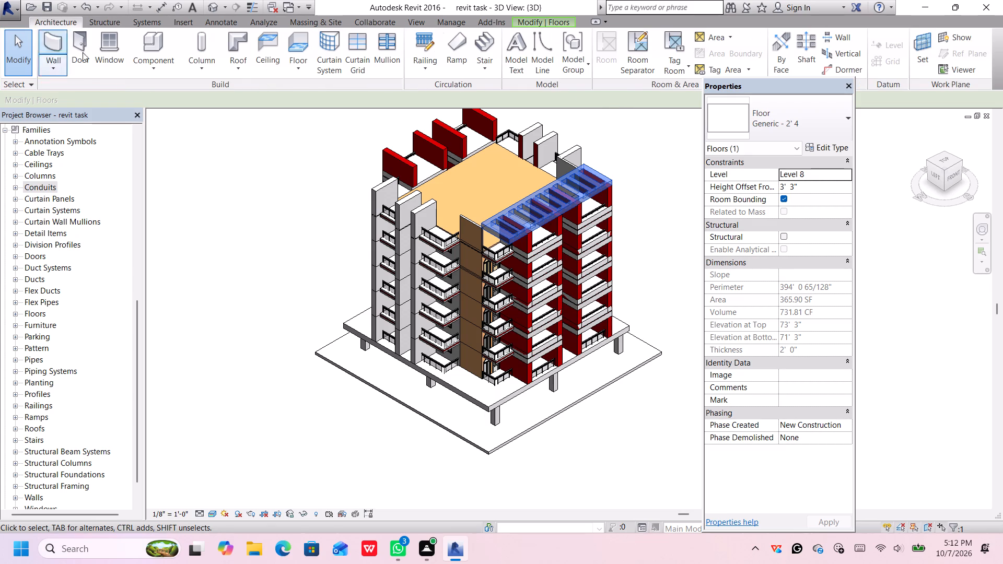
{"action": "left_click", "coordinate": [295, 67]}
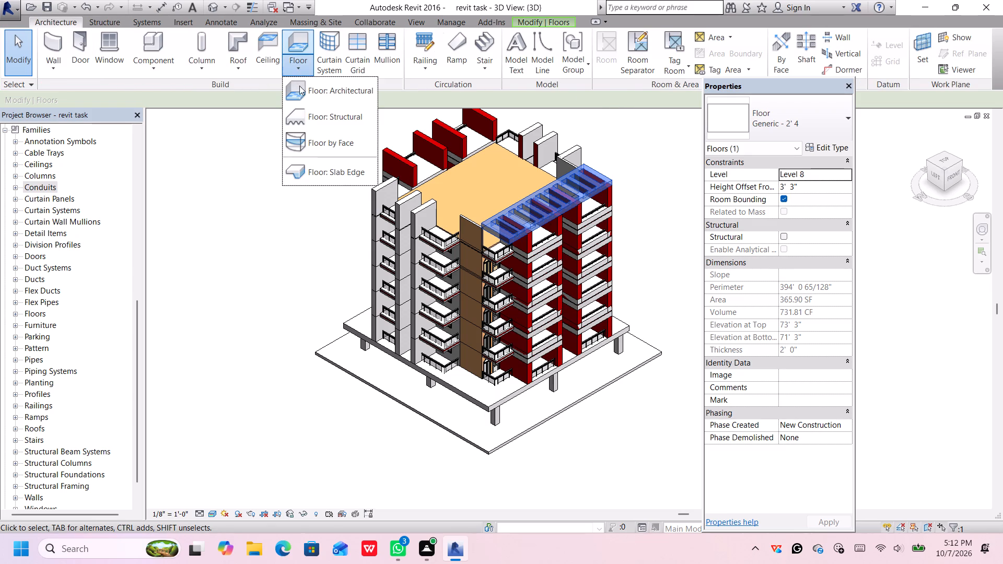
{"action": "left_click", "coordinate": [298, 84]}
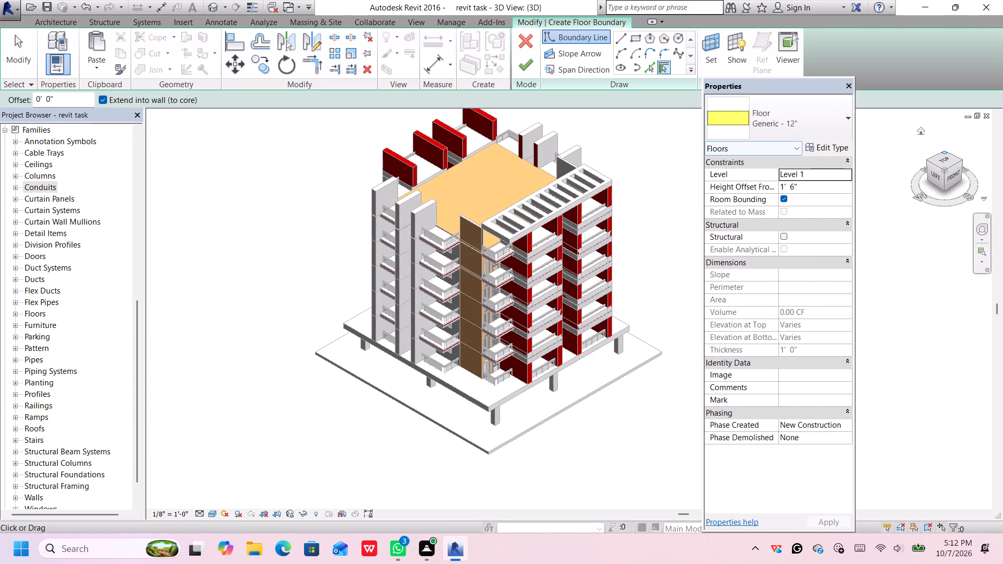
{"action": "left_click", "coordinate": [942, 159]}
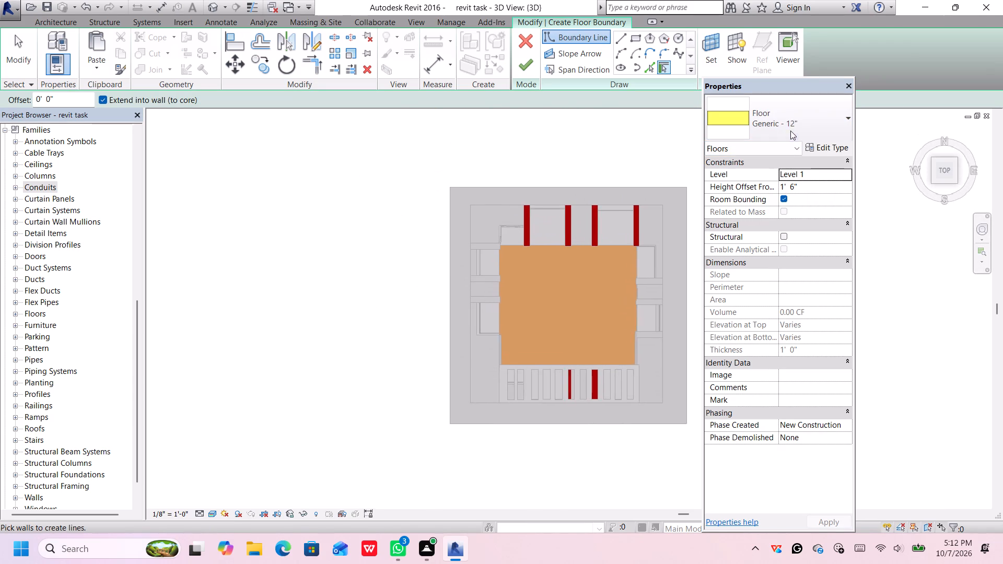
{"action": "left_click", "coordinate": [792, 126]}
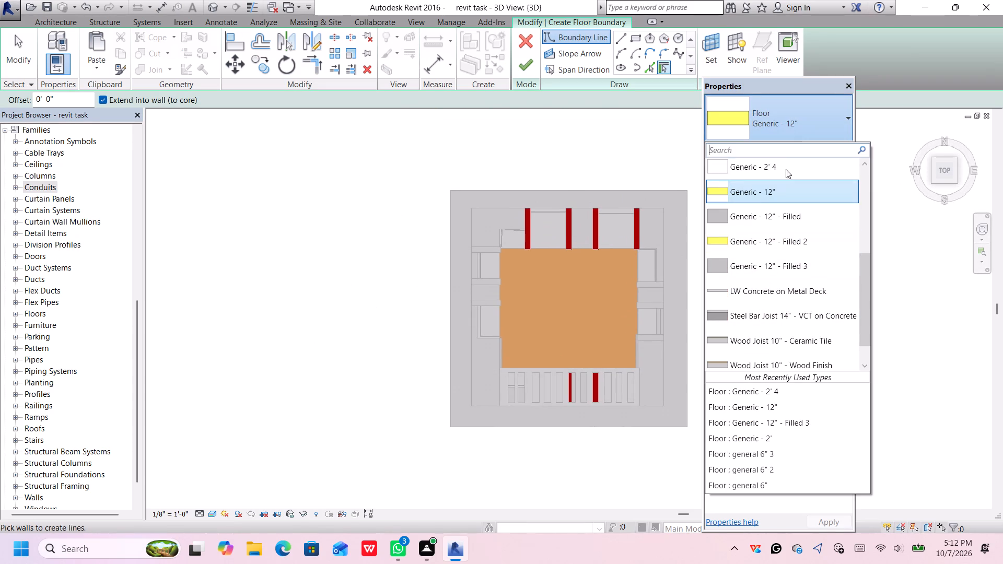
{"action": "left_click", "coordinate": [783, 170]}
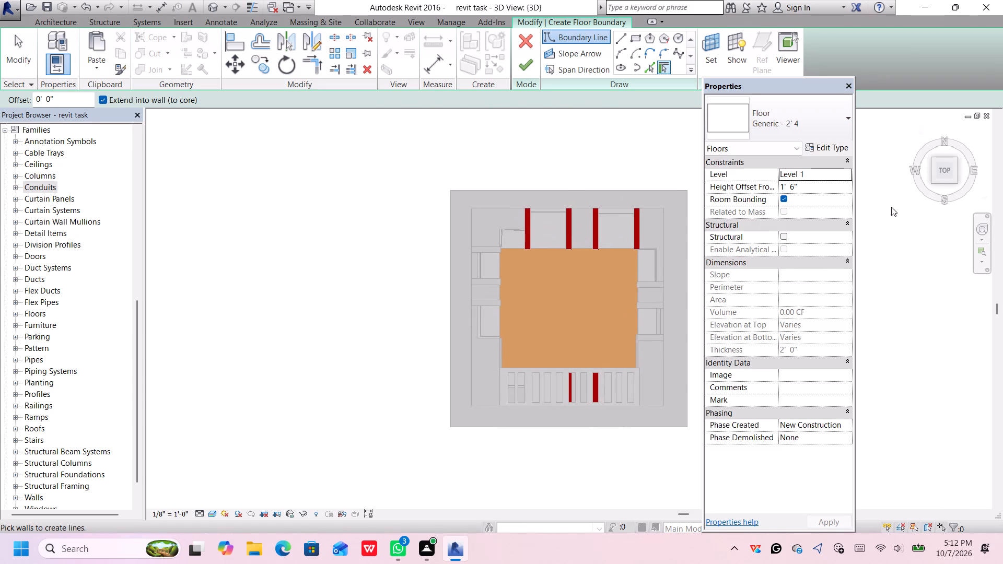
Set the new floor's level to Level 8 and its height offset to 3' 3".
{"action": "left_click", "coordinate": [832, 175]}
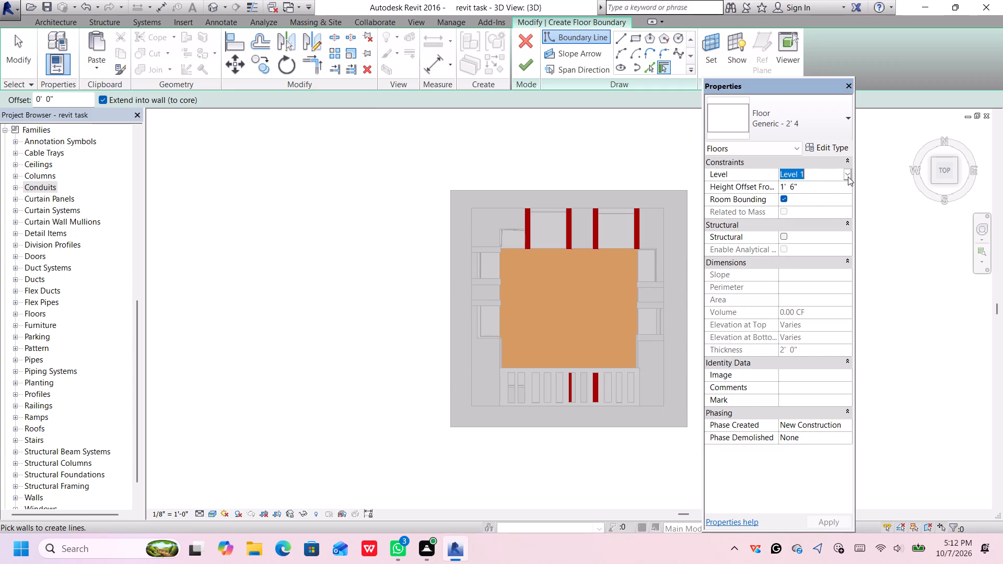
{"action": "left_click", "coordinate": [848, 177]}
{"action": "scroll", "coordinate": [798, 229], "scroll_direction": "down", "scroll_amount": 4}
{"action": "left_click", "coordinate": [799, 220]}
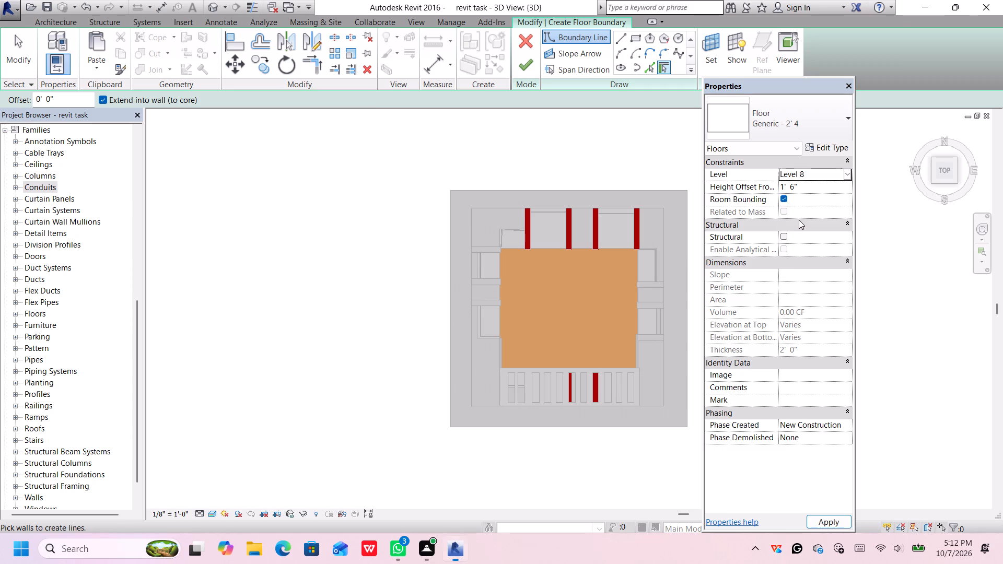
{"action": "left_click_drag", "start_coordinate": [812, 187], "coordinate": [789, 183]}
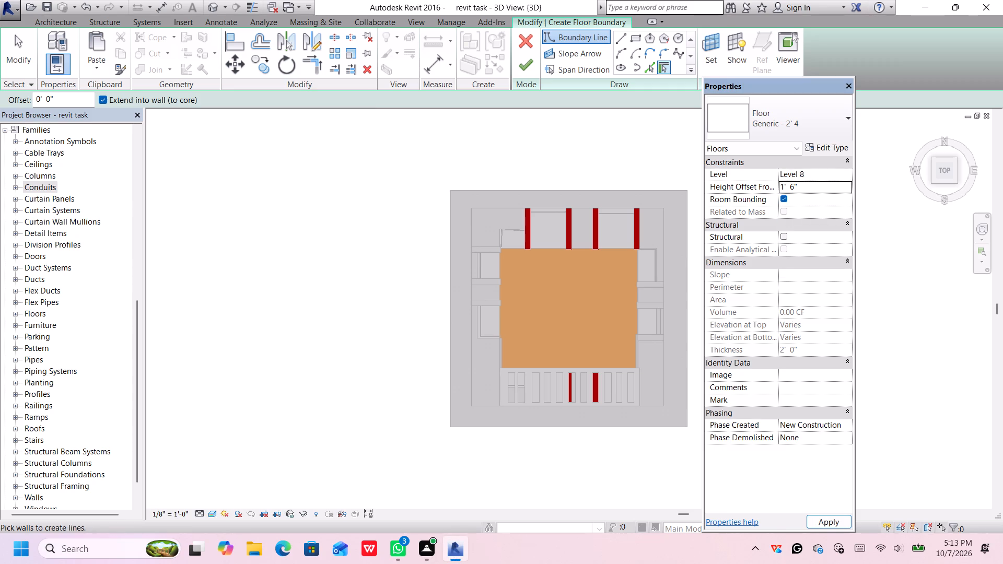
{"action": "left_click_drag", "start_coordinate": [803, 185], "coordinate": [757, 186]}
{"action": "key", "text": "BackSpace"}
{"action": "type", "text": "3'"}
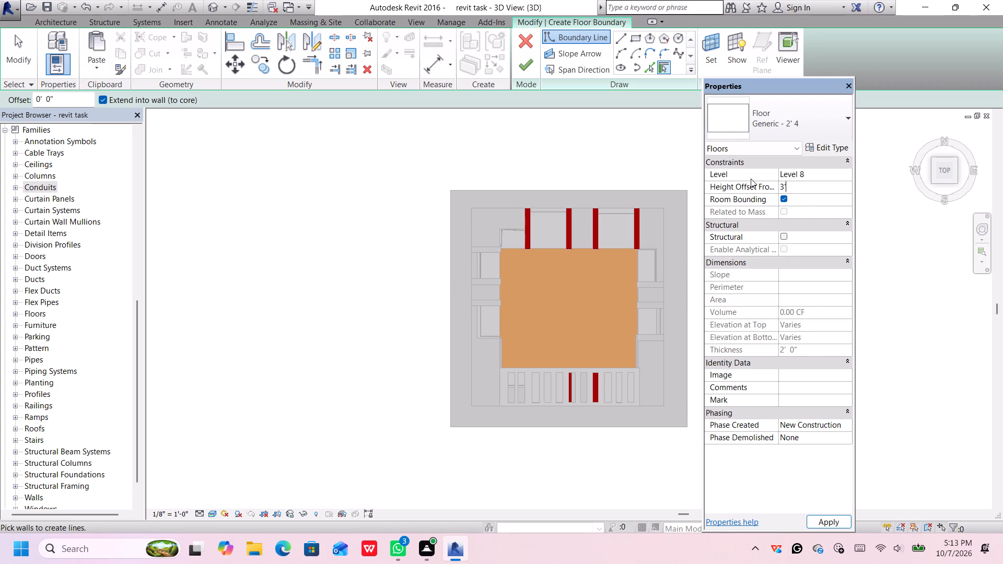
{"action": "key", "text": "3"}
{"action": "key", "text": "shift+quotedbl"}
{"action": "key", "text": "Return"}
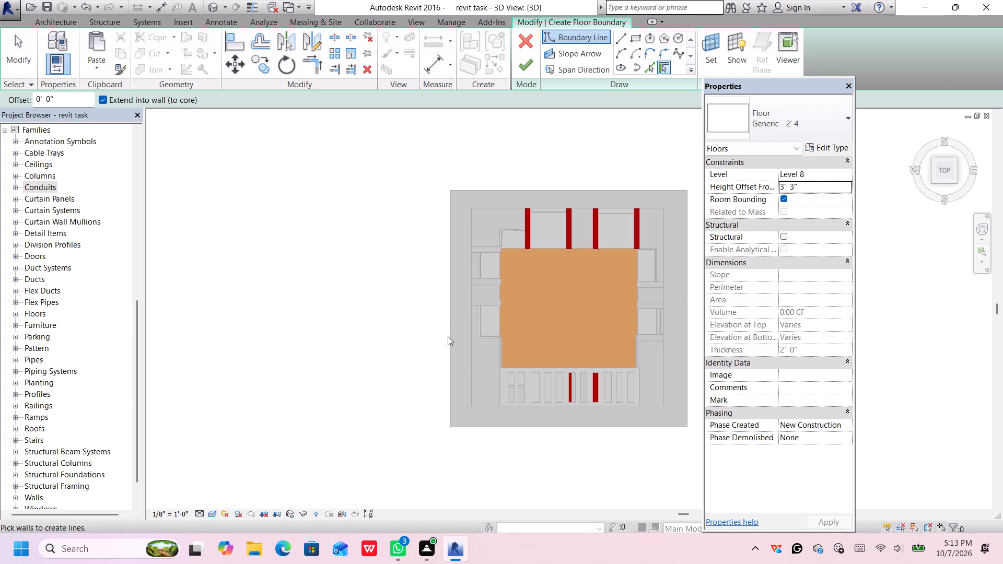
Sketch a rectangular floor boundary about 9'-8" by 36'-0" along the southwest side, from the slotted floor's corner to the wall's outer end.
{"action": "middle_click_drag", "start_coordinate": [476, 354], "coordinate": [474, 351]}
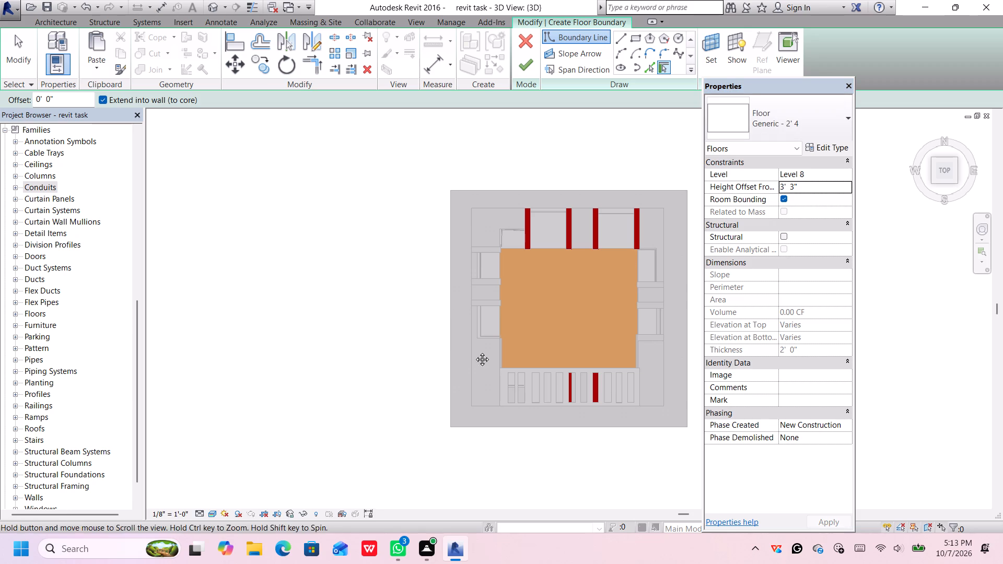
{"action": "middle_click_drag", "start_coordinate": [474, 351], "coordinate": [468, 338]}
{"action": "left_click", "coordinate": [634, 37]}
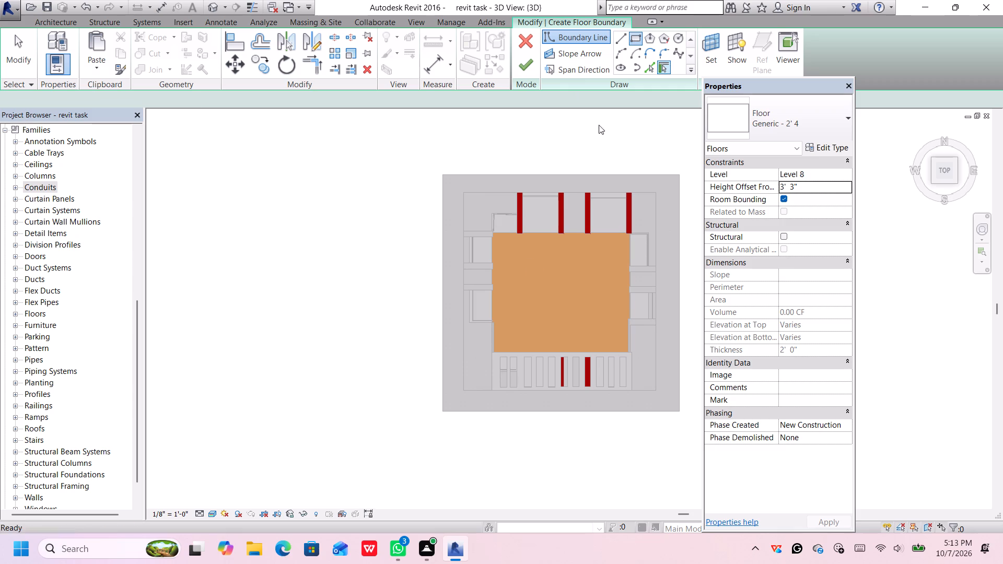
{"action": "scroll", "coordinate": [484, 393], "scroll_direction": "up", "scroll_amount": 4}
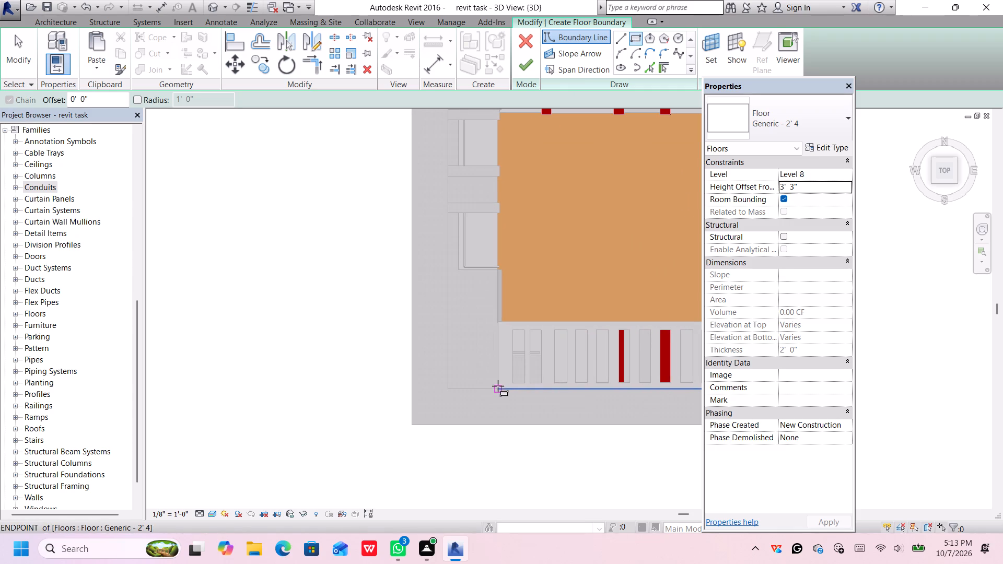
{"action": "left_click", "coordinate": [497, 388]}
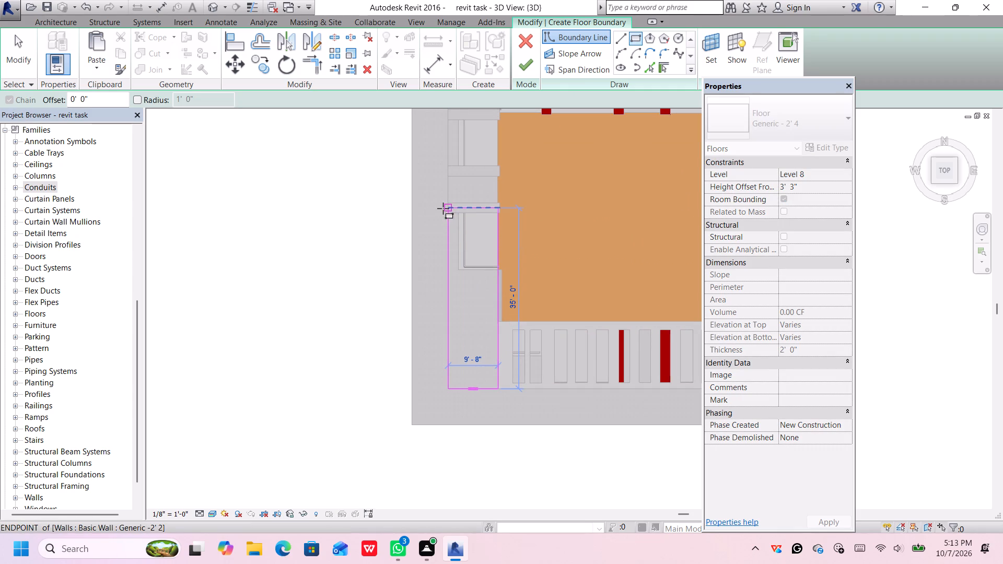
{"action": "left_click", "coordinate": [442, 198]}
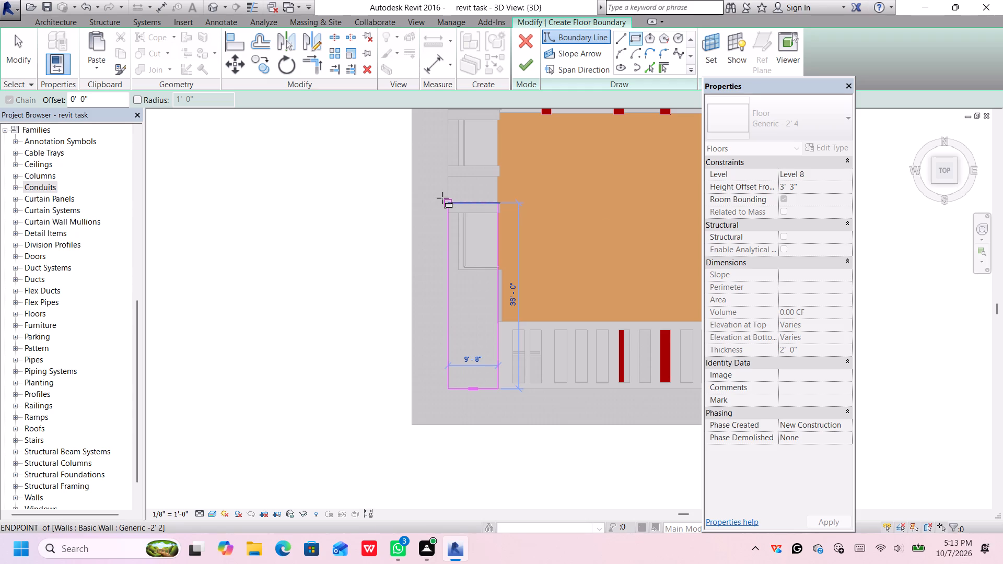
Sketch a second rectangular boundary about 10'-0" wide over the northwest balcony bay, between the outer corners of its two walls.
{"action": "middle_click_drag", "start_coordinate": [520, 198], "coordinate": [518, 278]}
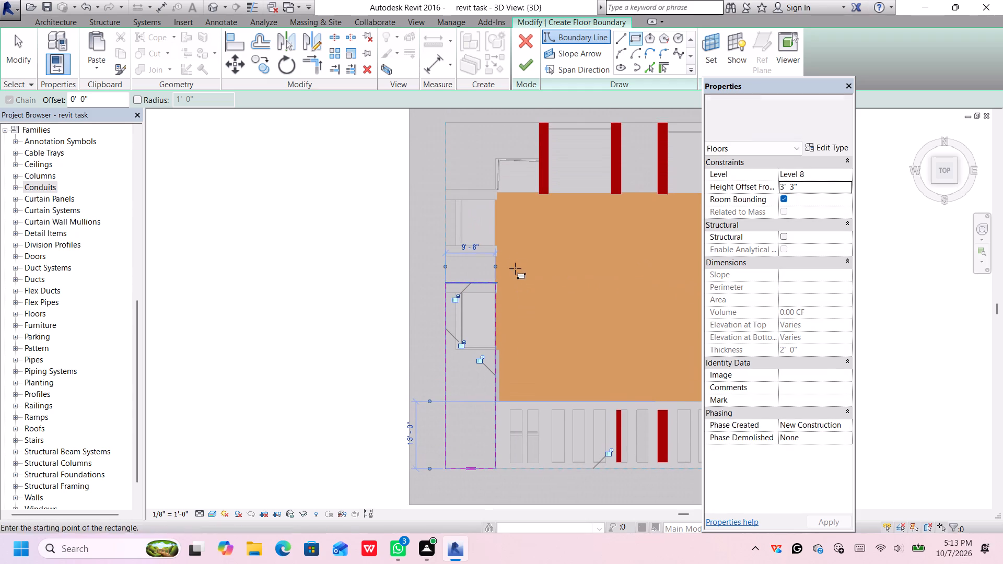
{"action": "scroll", "coordinate": [495, 250], "scroll_direction": "up", "scroll_amount": 2}
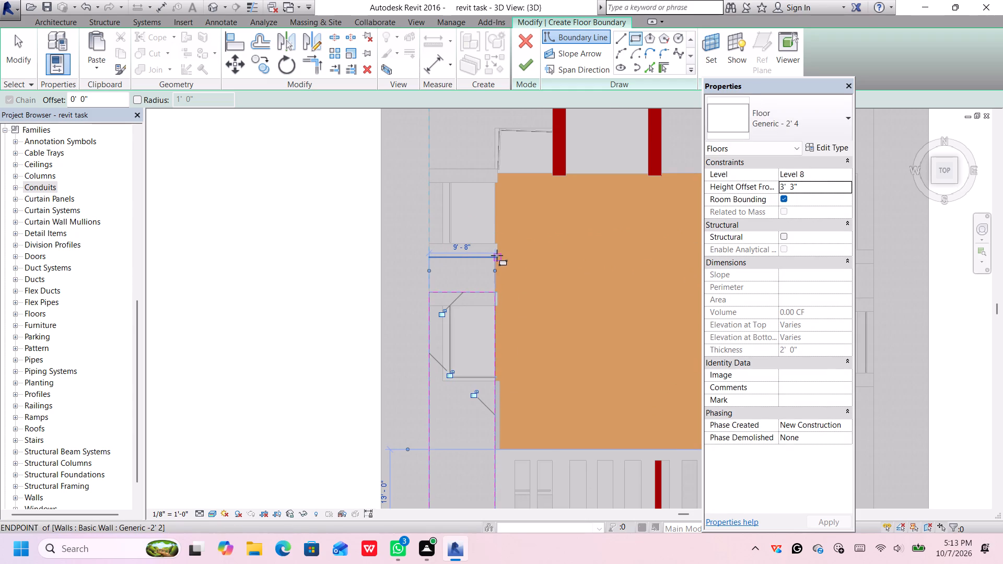
{"action": "left_click", "coordinate": [497, 255]}
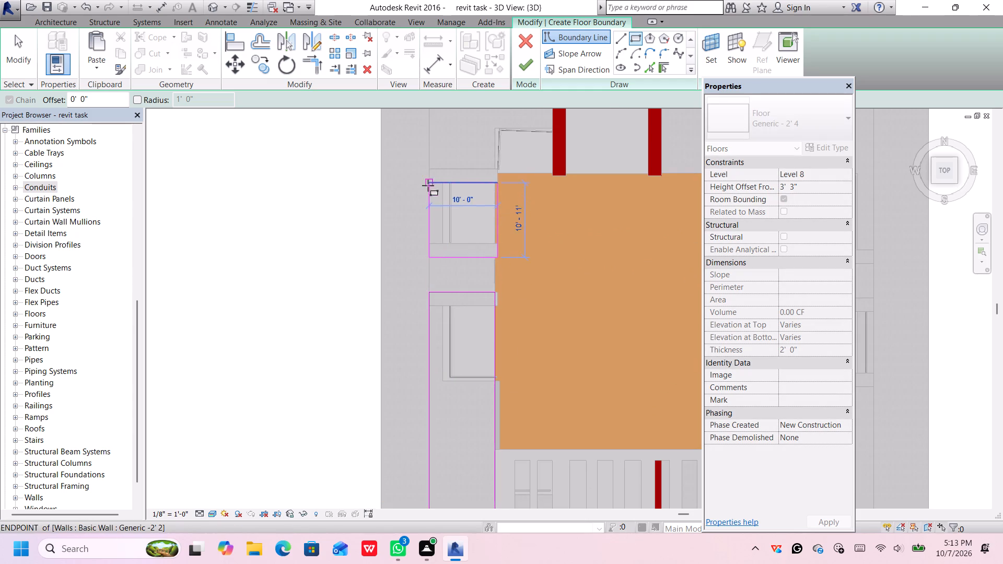
{"action": "left_click", "coordinate": [426, 165]}
Sketch a rectangular boundary about 8'-0" by 35'-2" along the southeast side, ending at the slotted floor's corner.
{"action": "scroll", "coordinate": [554, 191], "scroll_direction": "down", "scroll_amount": 2}
{"action": "middle_click_drag", "start_coordinate": [551, 192], "coordinate": [392, 238]}
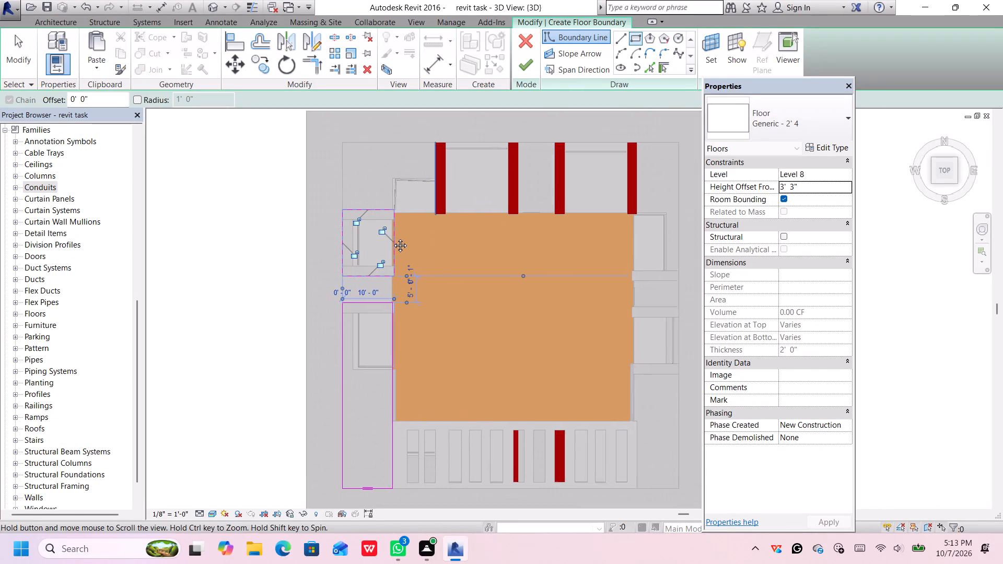
{"action": "middle_click_drag", "start_coordinate": [392, 238], "coordinate": [394, 240]}
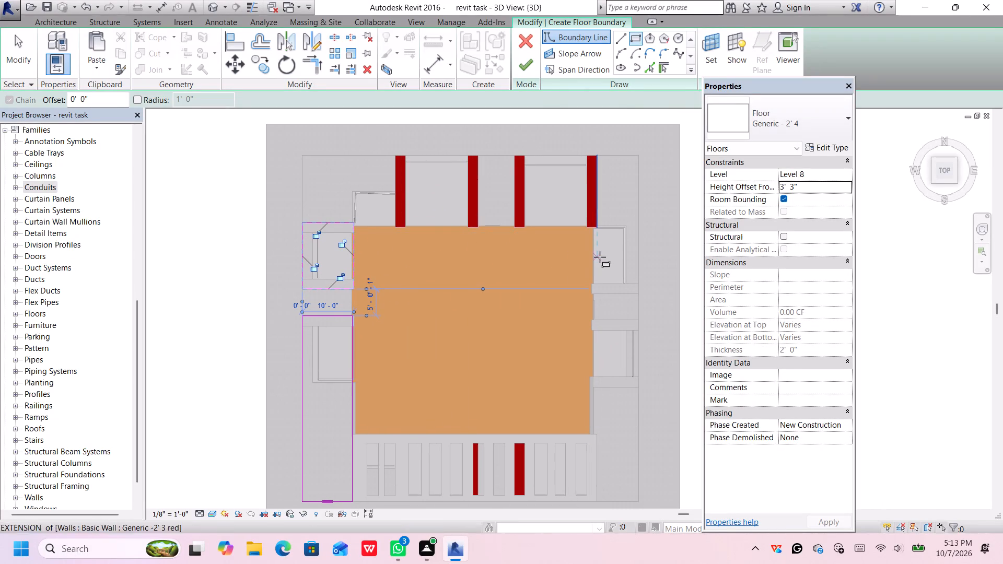
{"action": "middle_click_drag", "start_coordinate": [597, 256], "coordinate": [566, 225]}
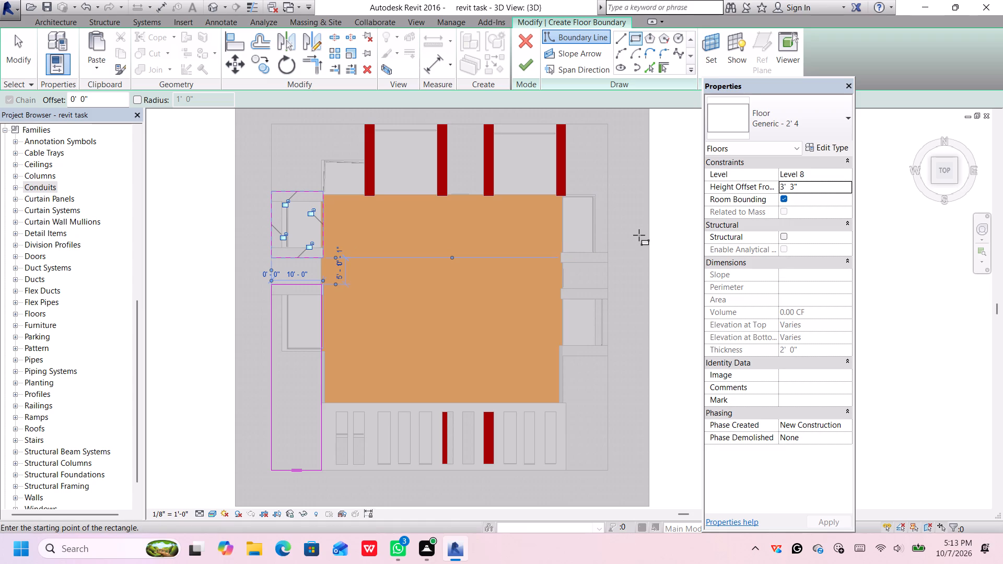
{"action": "left_click", "coordinate": [607, 288]}
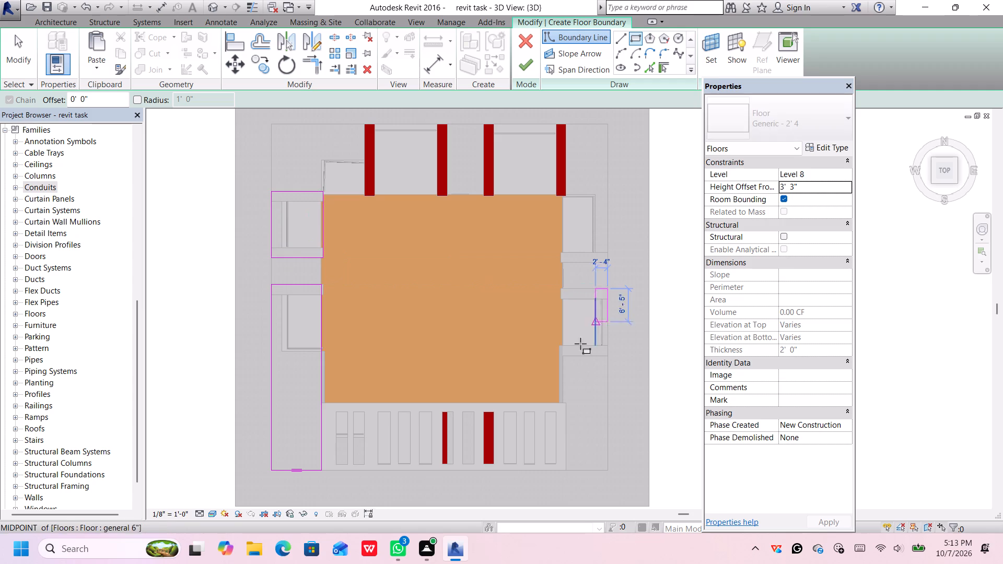
{"action": "left_click", "coordinate": [564, 468]}
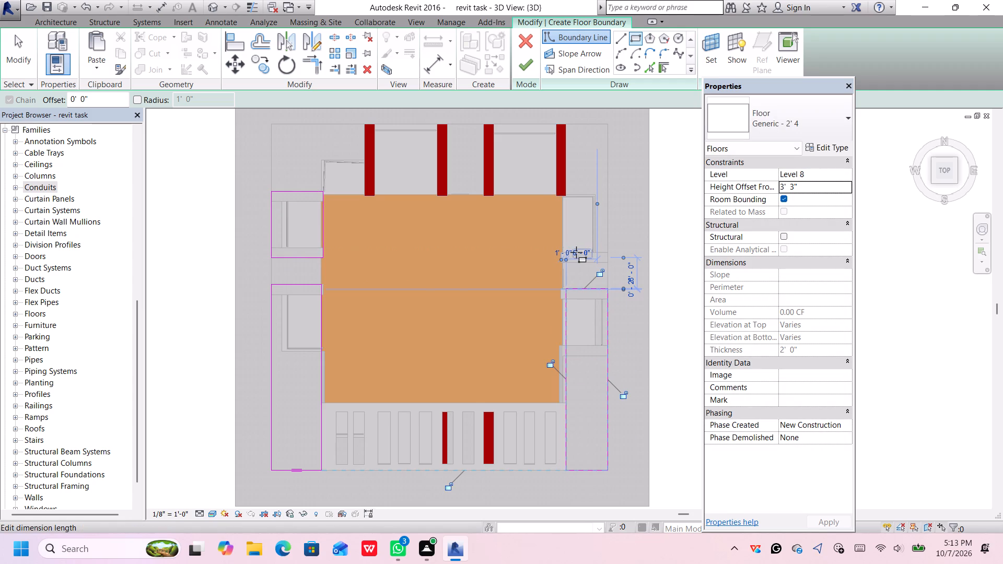
Finish the sketch to create the Level 8 floor from the three side-bay rectangles.
{"action": "middle_click_drag", "start_coordinate": [576, 269], "coordinate": [589, 337]}
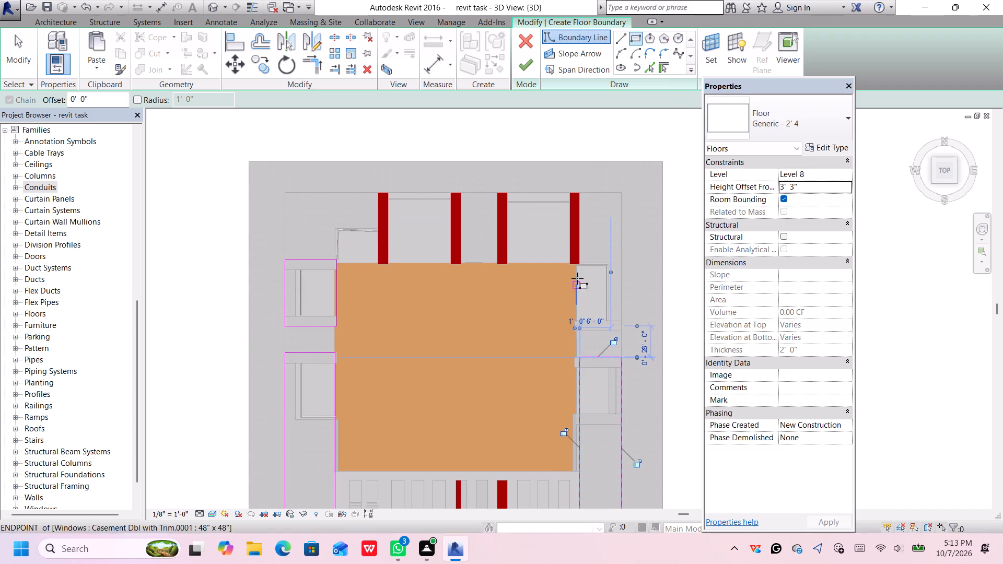
{"action": "middle_click_drag", "start_coordinate": [571, 229], "coordinate": [575, 242]}
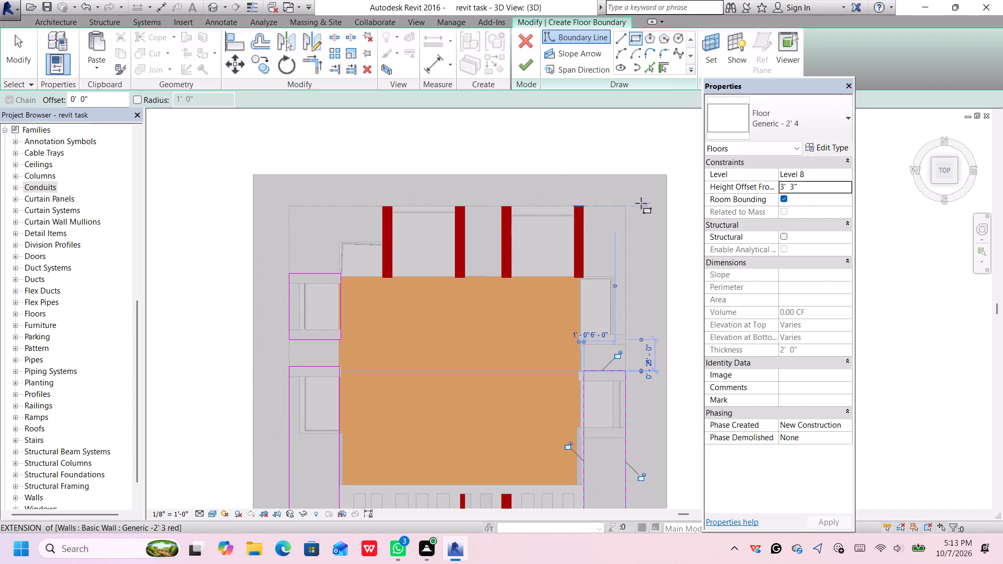
{"action": "left_click", "coordinate": [527, 67]}
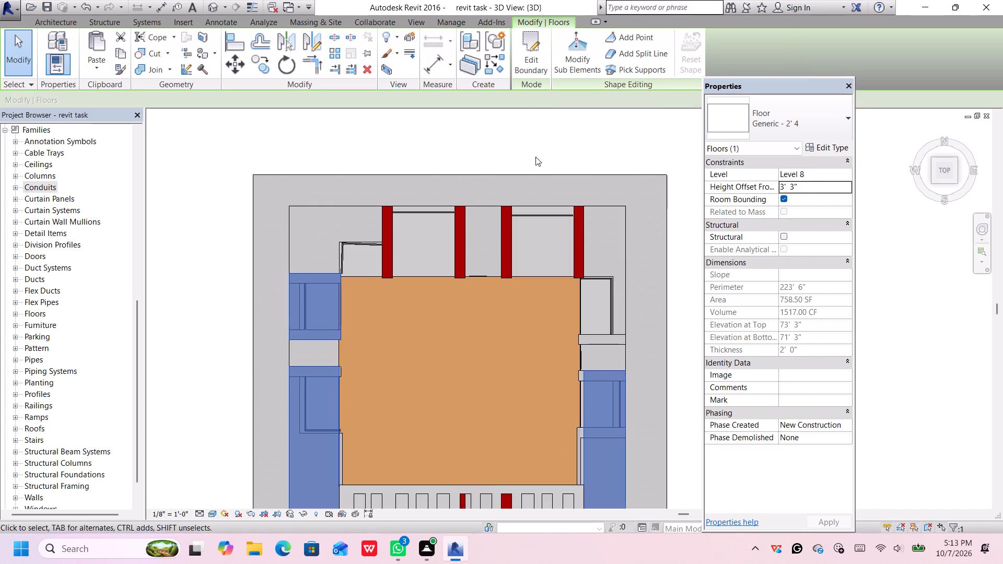
Examine the new side-bay floor from above and in a southwest isometric view, checking its fit against the walls and slotted floor.
{"action": "middle_click_drag", "start_coordinate": [654, 321], "coordinate": [651, 146]}
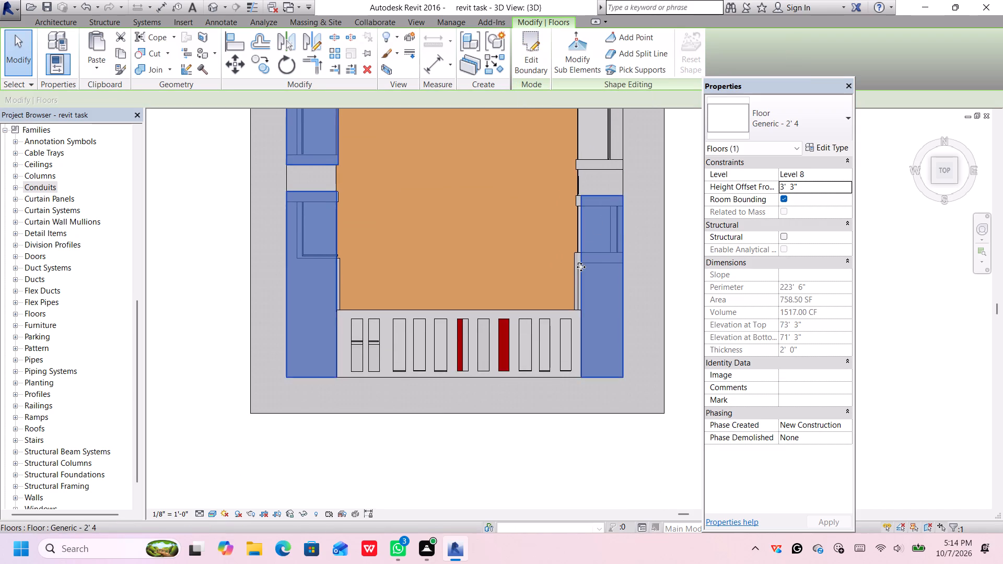
{"action": "scroll", "coordinate": [580, 267], "scroll_direction": "up", "scroll_amount": 1}
{"action": "left_click_drag", "start_coordinate": [581, 266], "coordinate": [577, 266]}
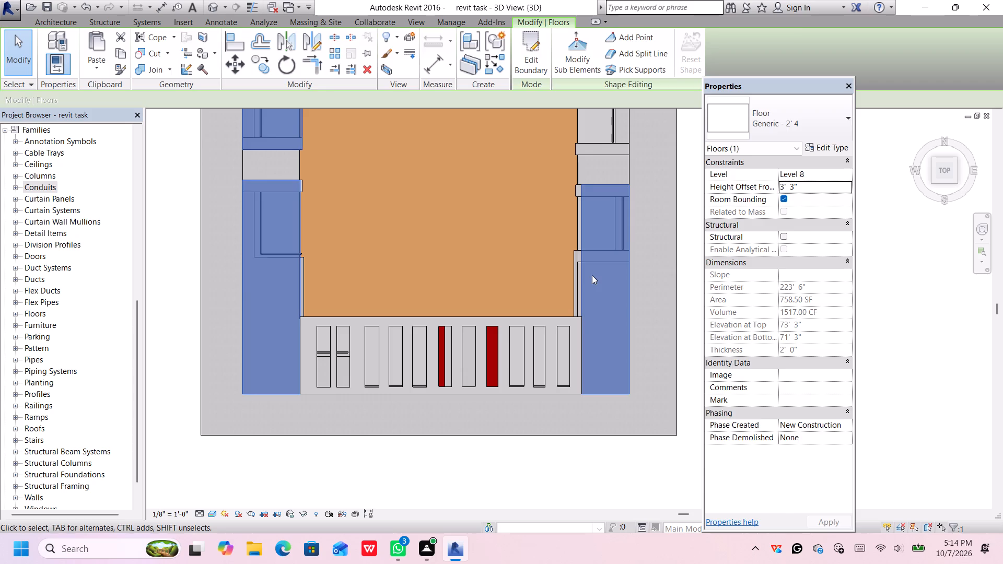
{"action": "left_click", "coordinate": [592, 275]}
{"action": "left_click", "coordinate": [594, 265]}
{"action": "left_click", "coordinate": [608, 238]}
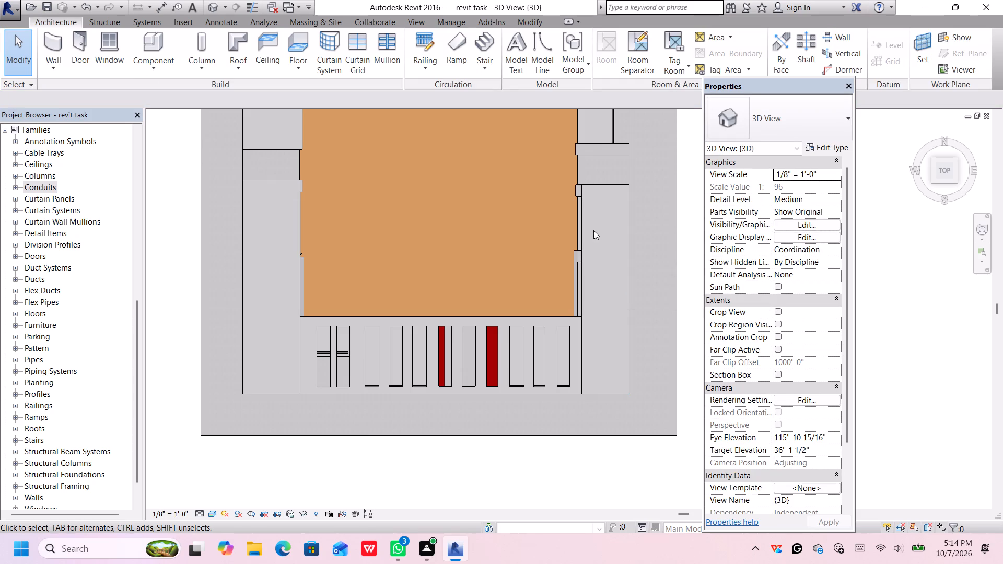
{"action": "left_click", "coordinate": [584, 228]}
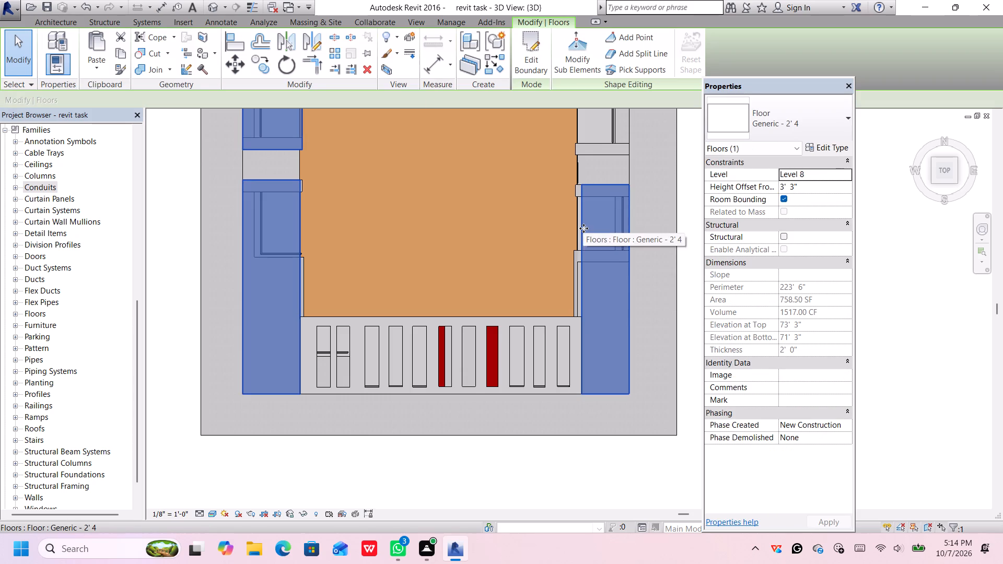
{"action": "scroll", "coordinate": [584, 228], "scroll_direction": "down", "scroll_amount": 1}
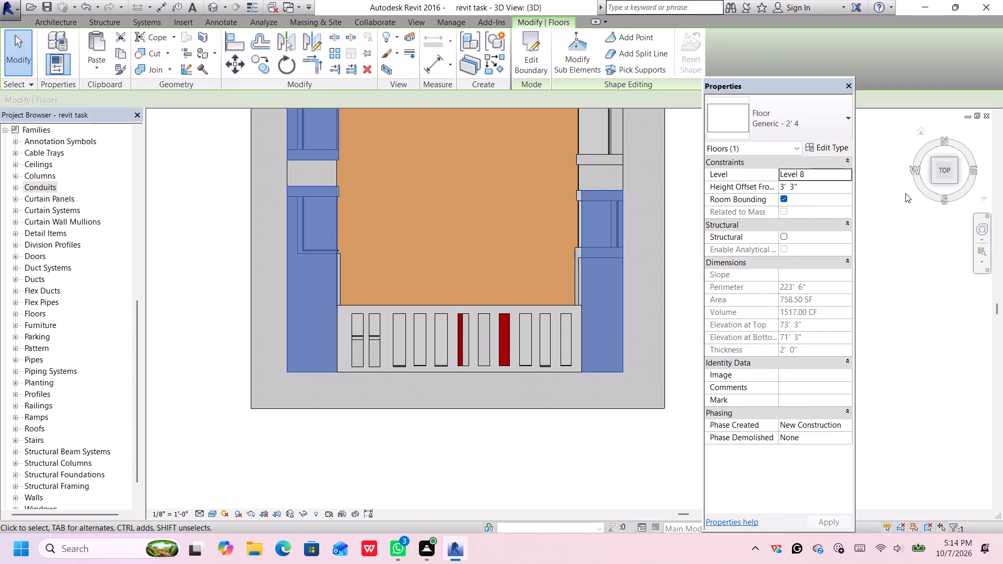
{"action": "left_click", "coordinate": [933, 181]}
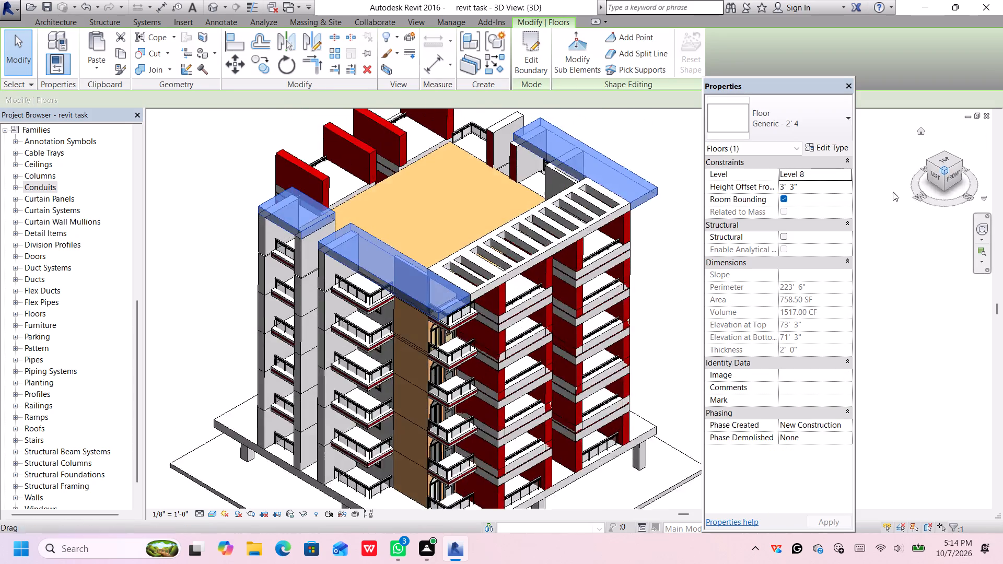
{"action": "middle_click_drag", "start_coordinate": [578, 255], "coordinate": [547, 223]}
{"action": "middle_click_drag", "start_coordinate": [576, 219], "coordinate": [561, 209]}
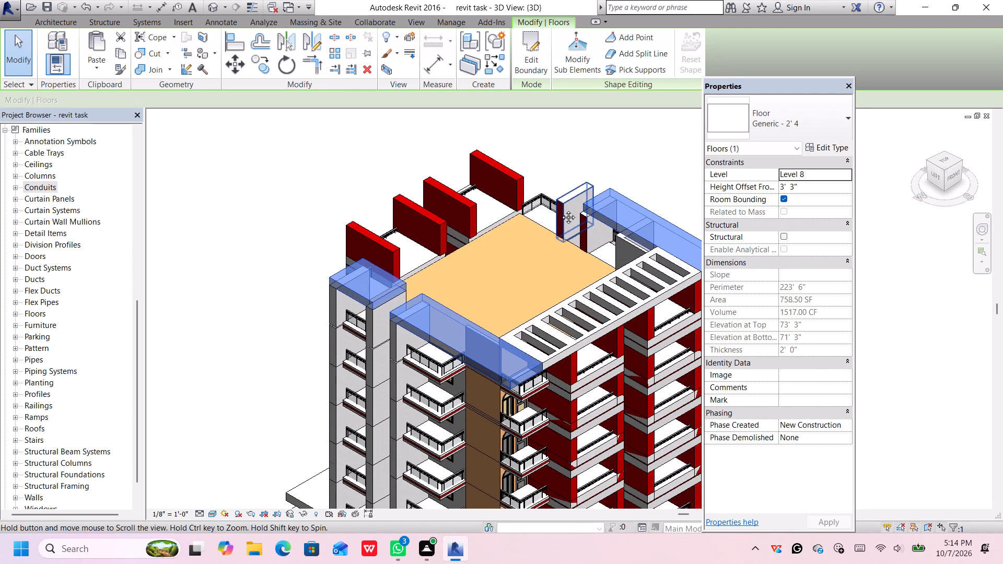
{"action": "middle_click_drag", "start_coordinate": [561, 209], "coordinate": [539, 191]}
{"action": "left_click", "coordinate": [656, 152]}
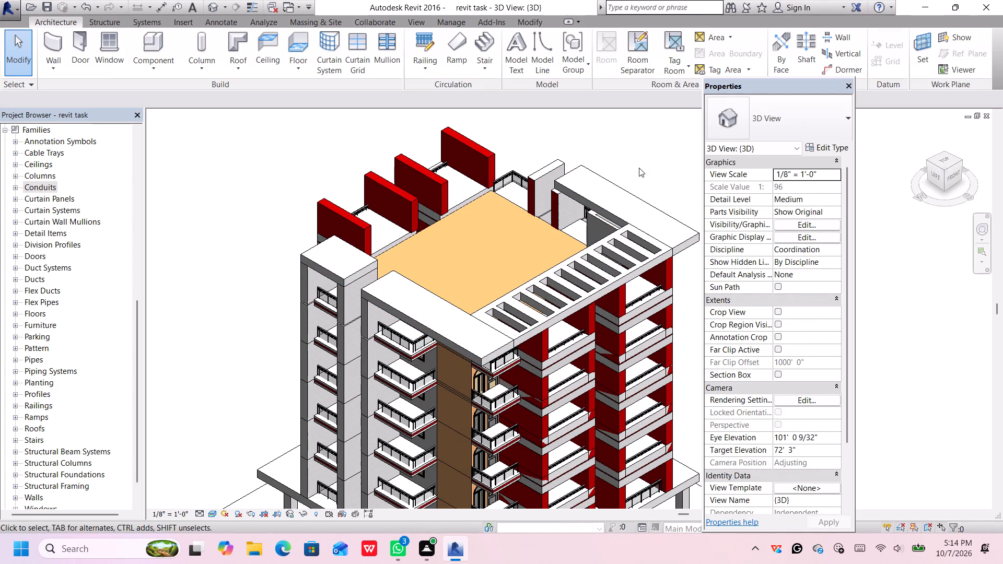
{"action": "middle_click_drag", "start_coordinate": [638, 170], "coordinate": [624, 162]}
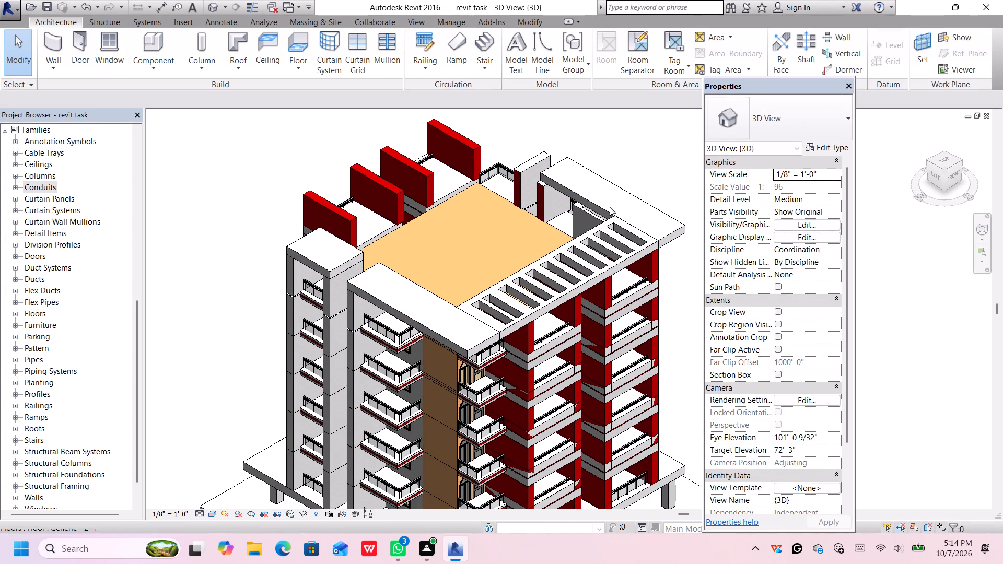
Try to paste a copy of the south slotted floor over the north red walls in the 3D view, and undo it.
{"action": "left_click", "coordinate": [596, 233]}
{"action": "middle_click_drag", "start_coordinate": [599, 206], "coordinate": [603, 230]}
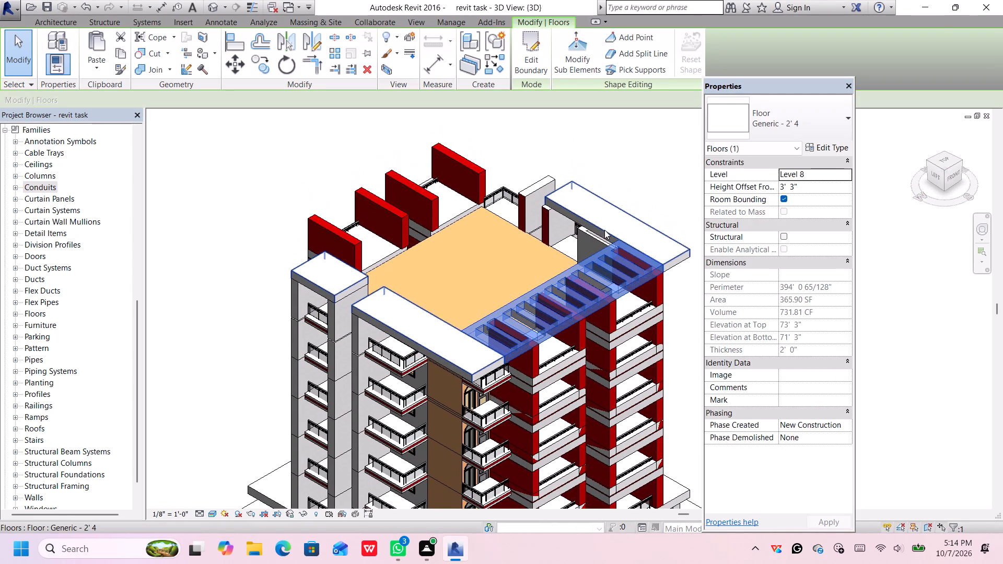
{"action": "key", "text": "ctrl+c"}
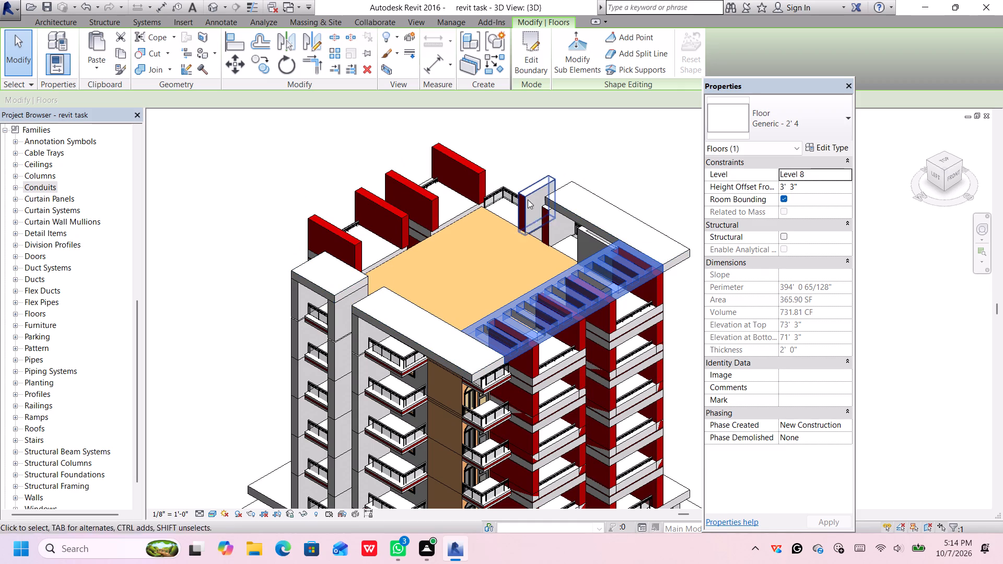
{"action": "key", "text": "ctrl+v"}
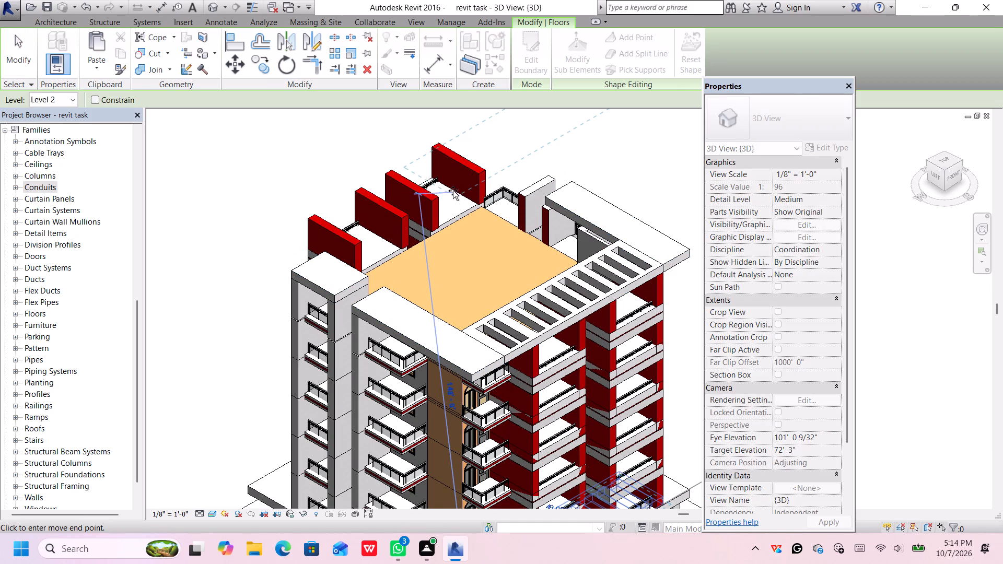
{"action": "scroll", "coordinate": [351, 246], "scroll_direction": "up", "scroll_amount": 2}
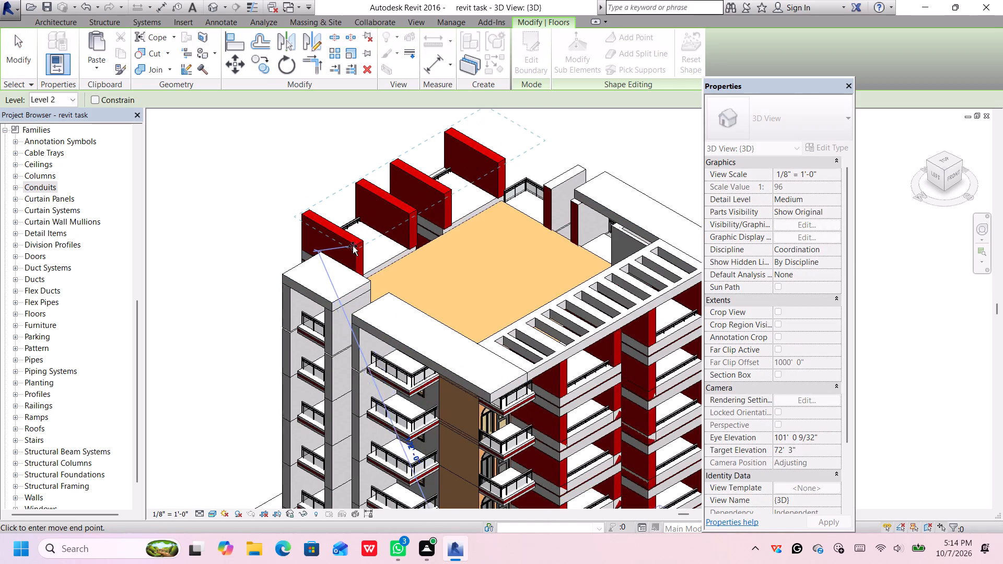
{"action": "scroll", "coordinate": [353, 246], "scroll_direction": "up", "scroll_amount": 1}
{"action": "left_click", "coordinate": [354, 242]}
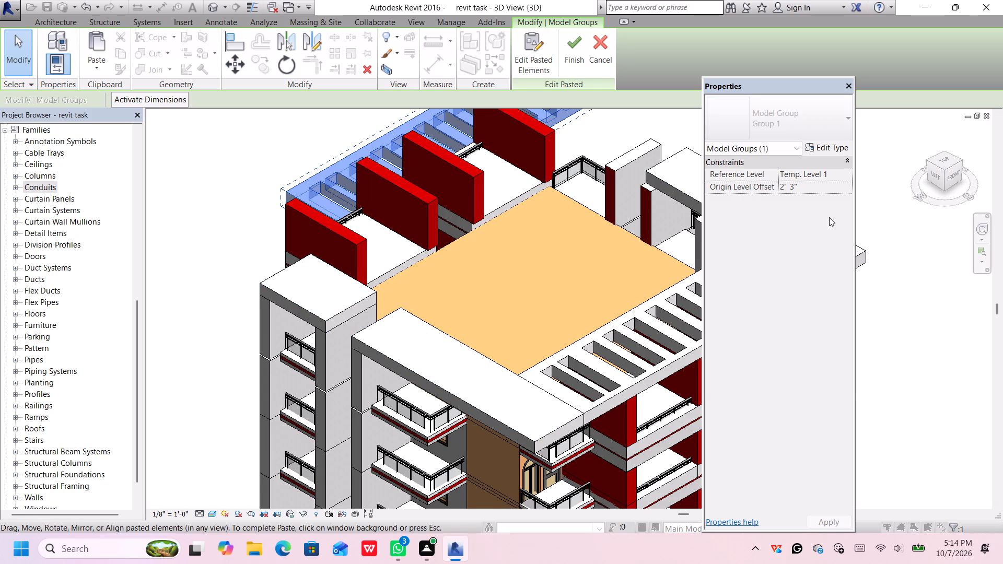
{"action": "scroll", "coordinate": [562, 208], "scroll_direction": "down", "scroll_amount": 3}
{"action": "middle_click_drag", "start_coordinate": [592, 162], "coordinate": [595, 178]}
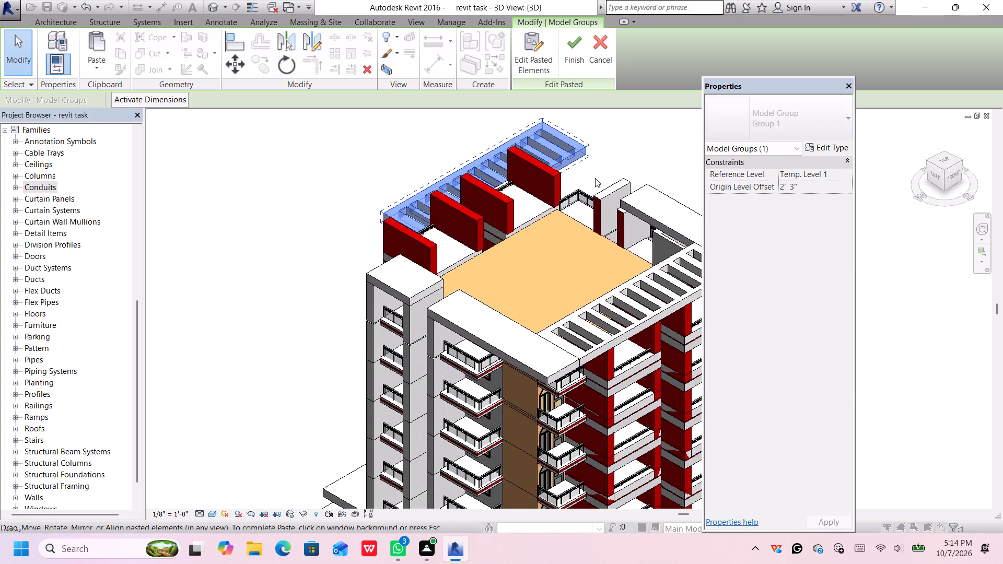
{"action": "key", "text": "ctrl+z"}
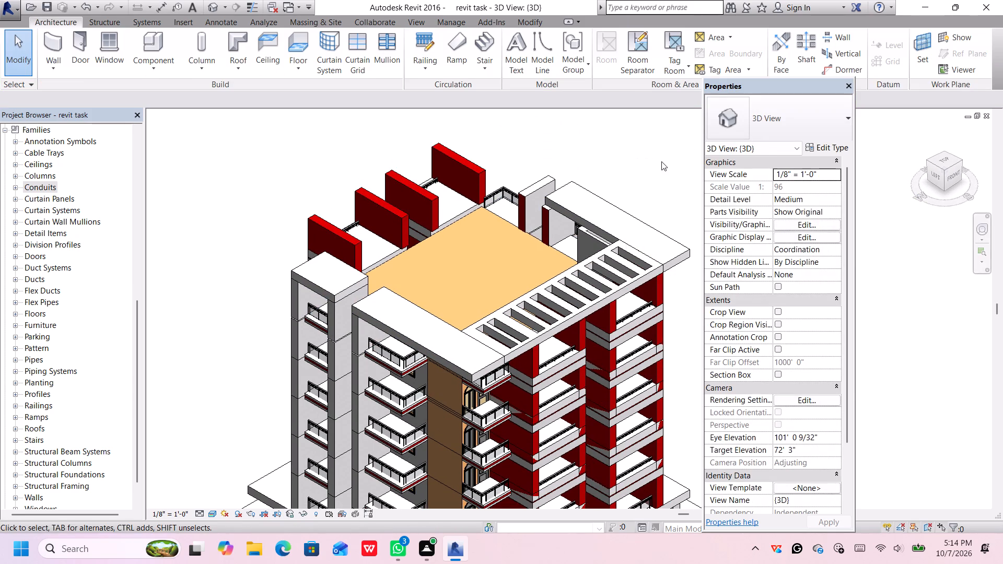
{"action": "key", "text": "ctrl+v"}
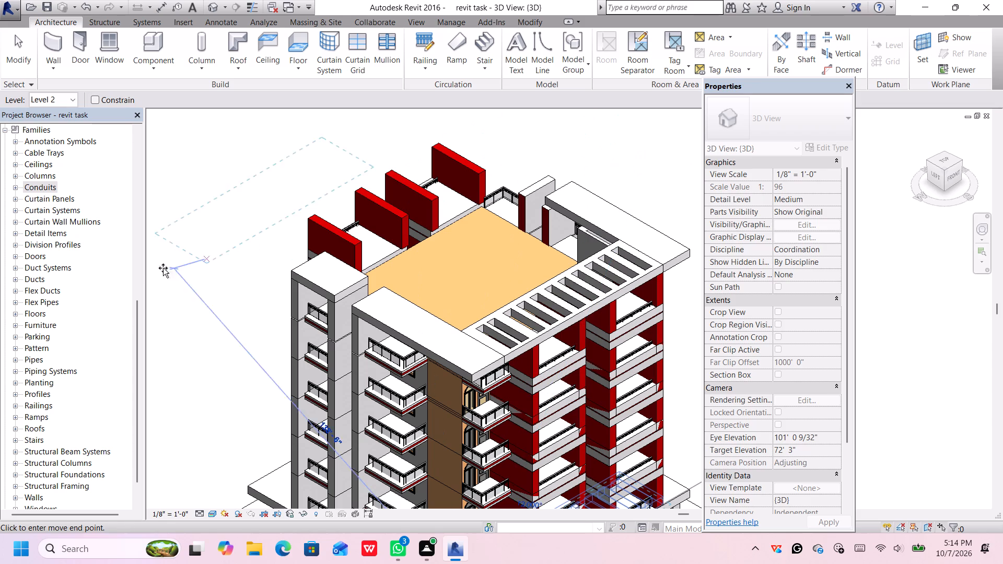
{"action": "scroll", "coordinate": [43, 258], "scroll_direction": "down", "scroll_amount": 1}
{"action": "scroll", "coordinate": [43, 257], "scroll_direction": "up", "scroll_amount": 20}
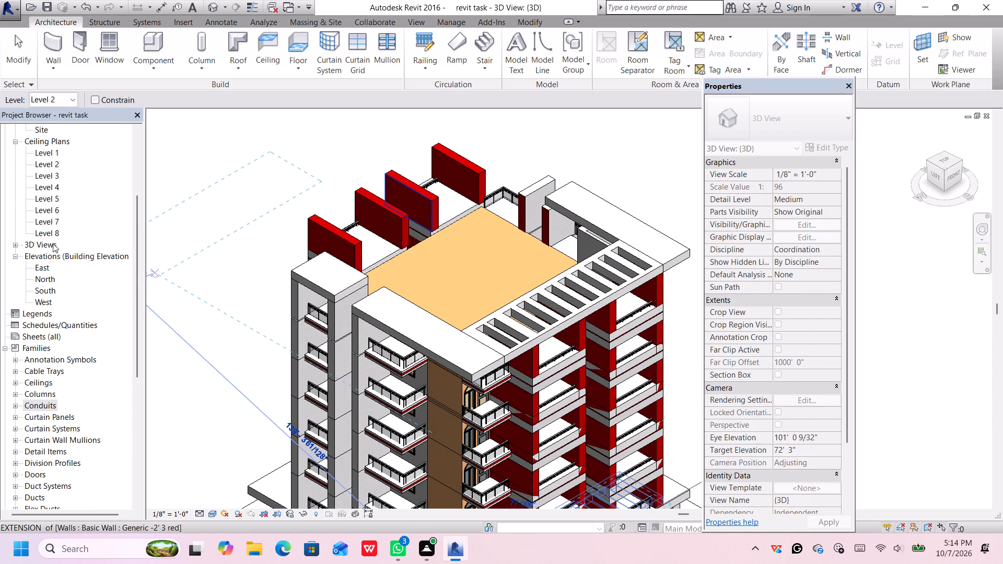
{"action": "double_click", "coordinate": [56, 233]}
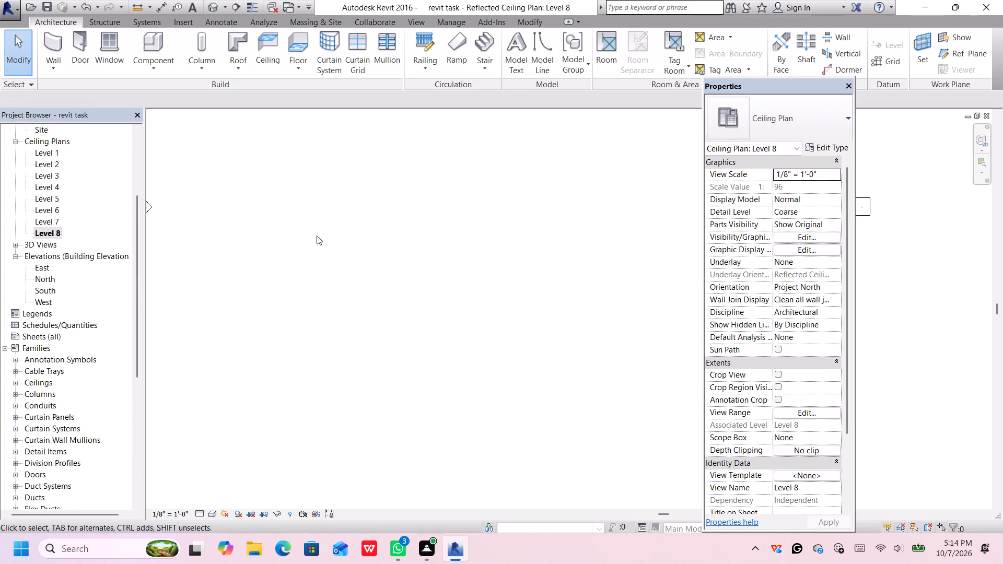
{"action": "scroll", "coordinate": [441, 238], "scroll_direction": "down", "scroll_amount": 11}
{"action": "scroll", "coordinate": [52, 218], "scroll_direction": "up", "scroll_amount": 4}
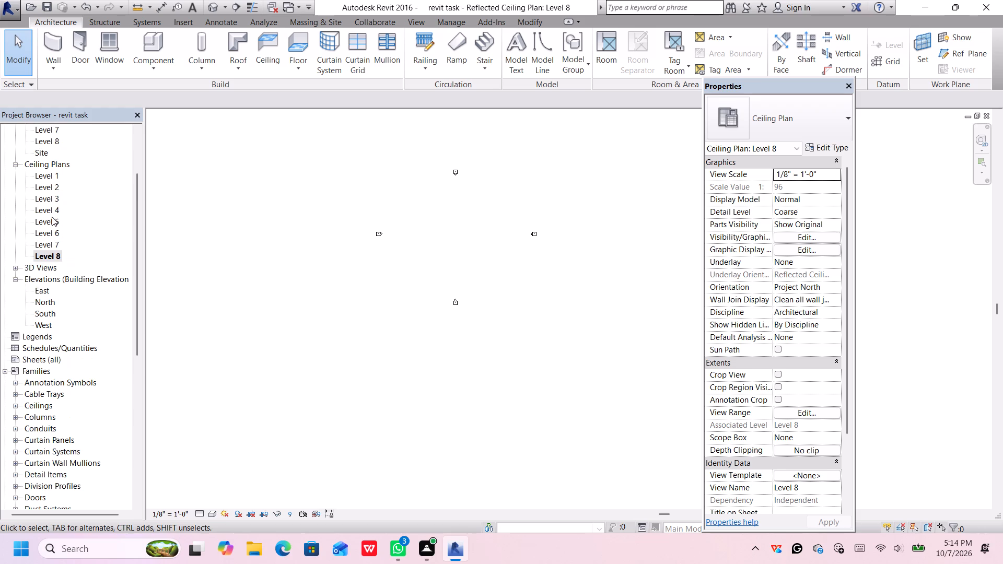
In the Level 8 floor plan, copy the south slotted floor and paste it about 55'-6" straight north, over the north red walls.
{"action": "double_click", "coordinate": [53, 167]}
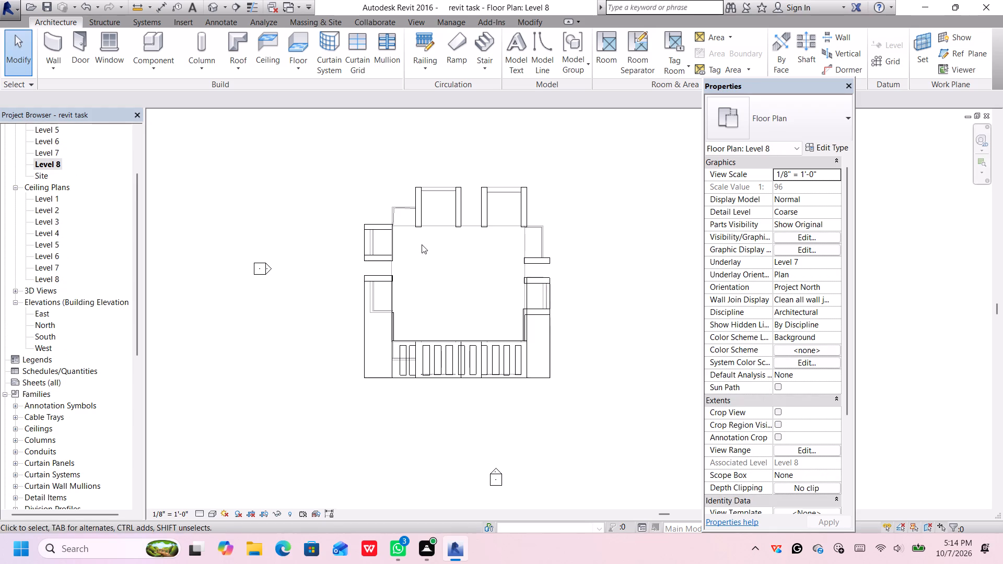
{"action": "left_click", "coordinate": [451, 354]}
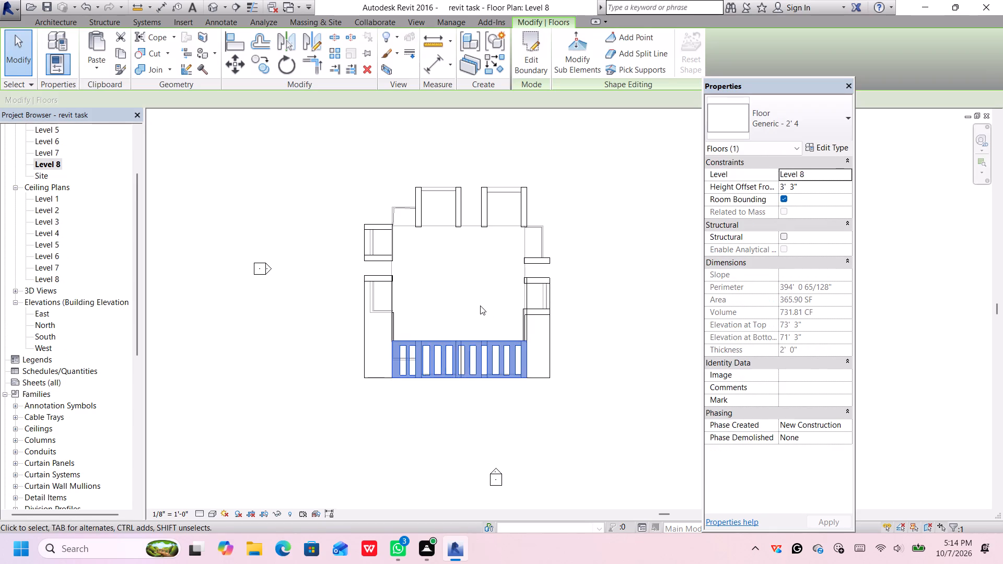
{"action": "scroll", "coordinate": [480, 297], "scroll_direction": "up", "scroll_amount": 1}
{"action": "middle_click_drag", "start_coordinate": [480, 298], "coordinate": [489, 334]}
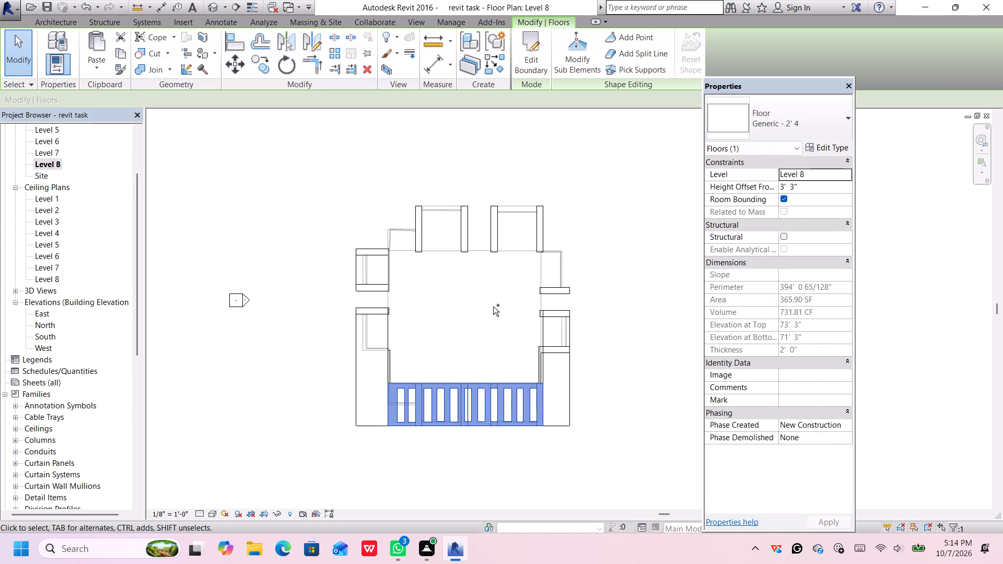
{"action": "key", "text": "ctrl+c"}
{"action": "key", "text": "ctrl+v"}
{"action": "scroll", "coordinate": [406, 242], "scroll_direction": "up", "scroll_amount": 2}
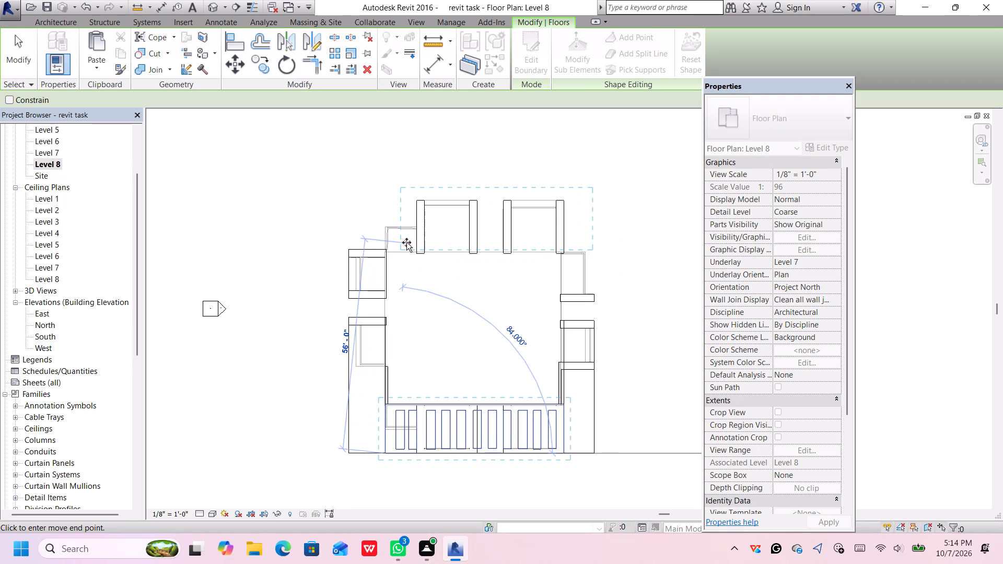
{"action": "scroll", "coordinate": [406, 242], "scroll_direction": "up", "scroll_amount": 1}
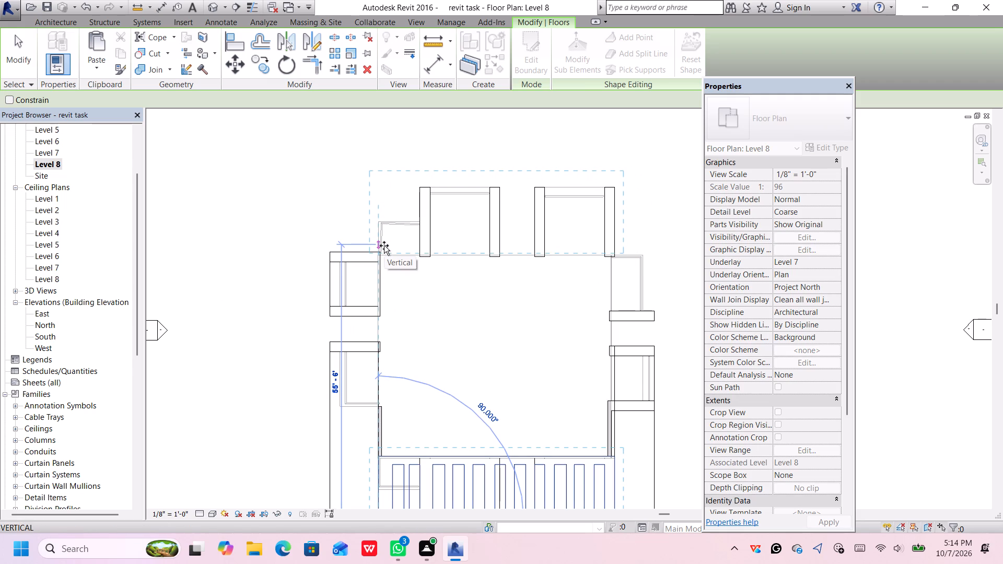
{"action": "left_click", "coordinate": [384, 245]}
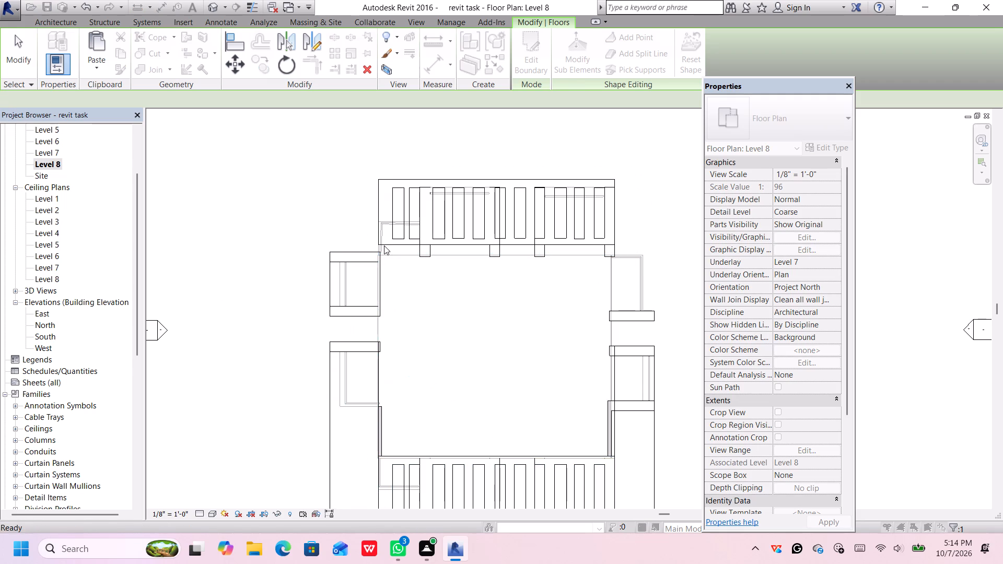
Nudge the pasted slotted floor south until it sits between the ends of the north red walls, and finish the paste.
{"action": "scroll", "coordinate": [500, 232], "scroll_direction": "down", "scroll_amount": 1}
{"action": "scroll", "coordinate": [631, 235], "scroll_direction": "up", "scroll_amount": 1}
{"action": "middle_click_drag", "start_coordinate": [619, 241], "coordinate": [619, 231]}
{"action": "key", "text": "Down"}
{"action": "key", "text": "Down"}
{"action": "key", "text": "Down"}
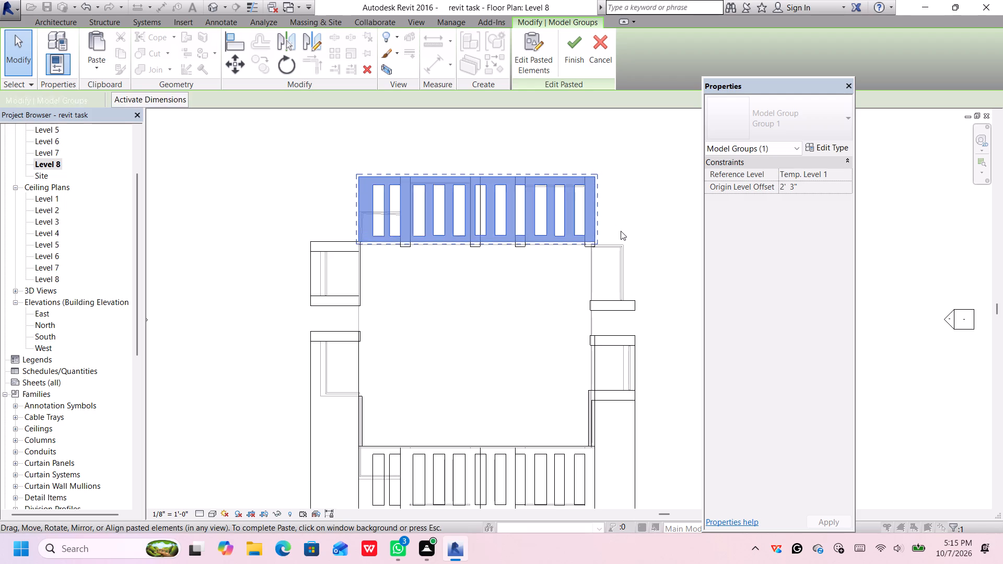
{"action": "key", "text": "Down"}
{"action": "key", "text": "Down"}
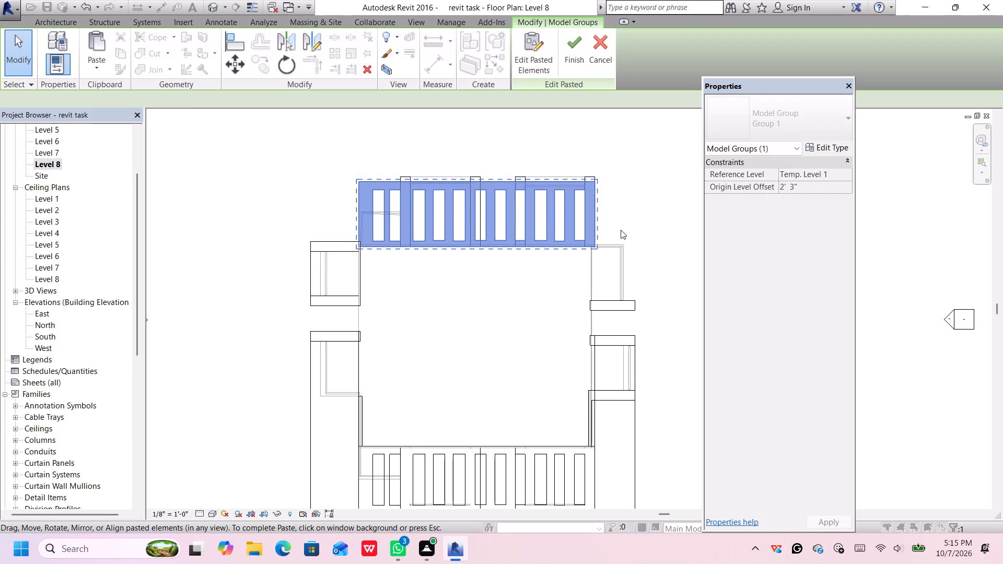
{"action": "key", "text": "Up"}
{"action": "scroll", "coordinate": [640, 242], "scroll_direction": "down", "scroll_amount": 1}
{"action": "middle_click_drag", "start_coordinate": [640, 241], "coordinate": [626, 230]}
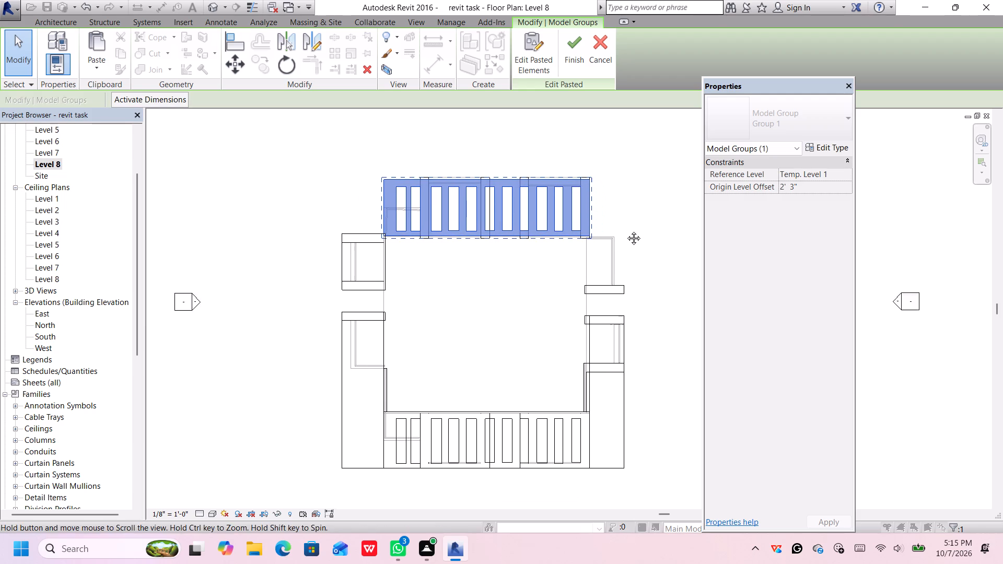
{"action": "middle_click_drag", "start_coordinate": [626, 230], "coordinate": [624, 229]}
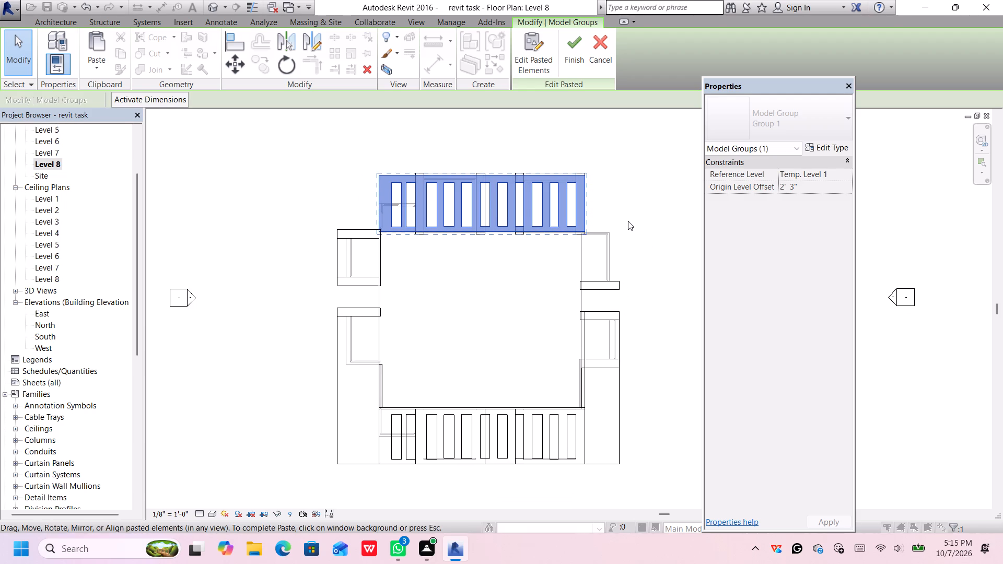
{"action": "left_click", "coordinate": [616, 430]}
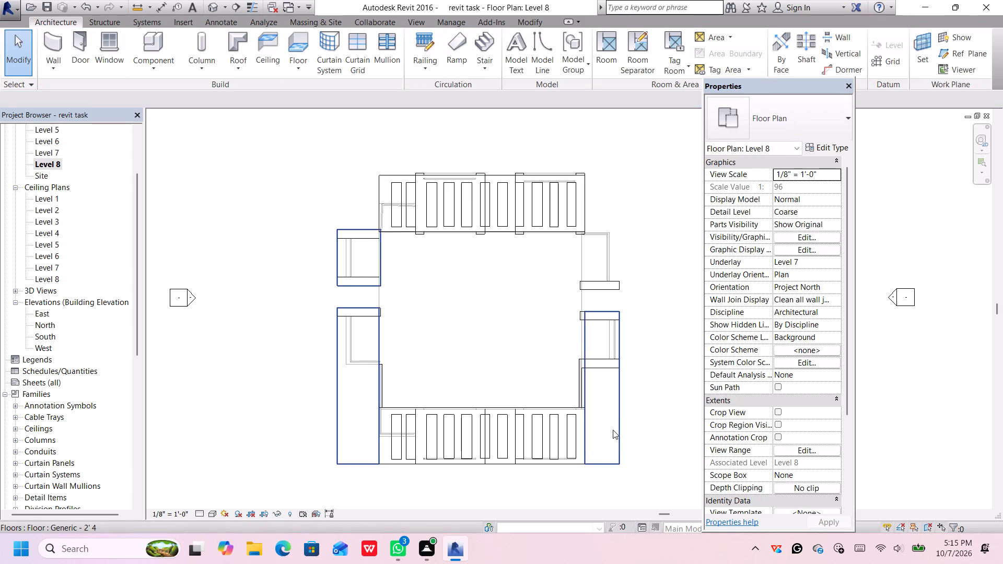
Delete the existing Level 8 side-bay floor that covers the west bays and the southeast bay.
{"action": "left_click", "coordinate": [608, 436]}
{"action": "left_click", "coordinate": [616, 425]}
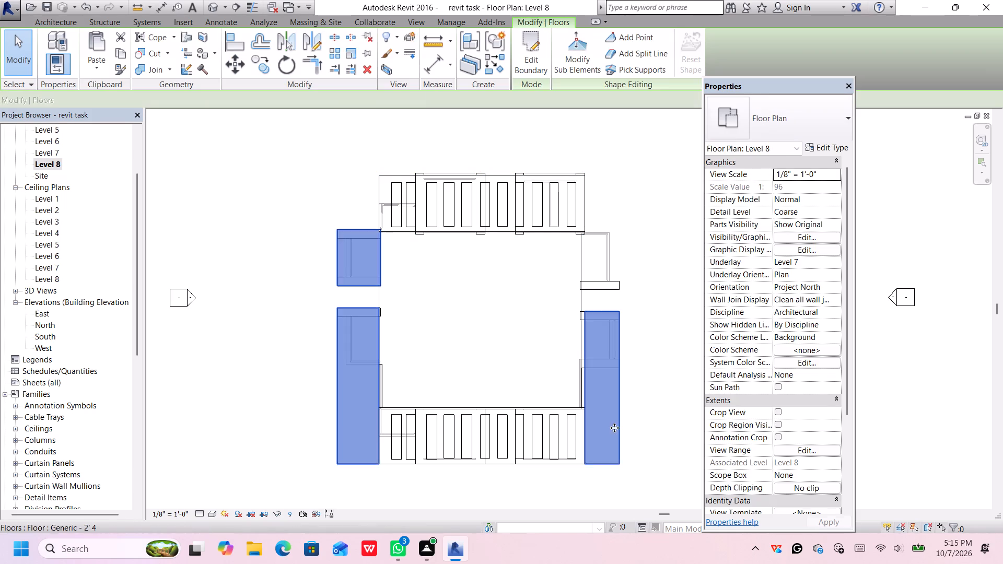
{"action": "key", "text": "Delete"}
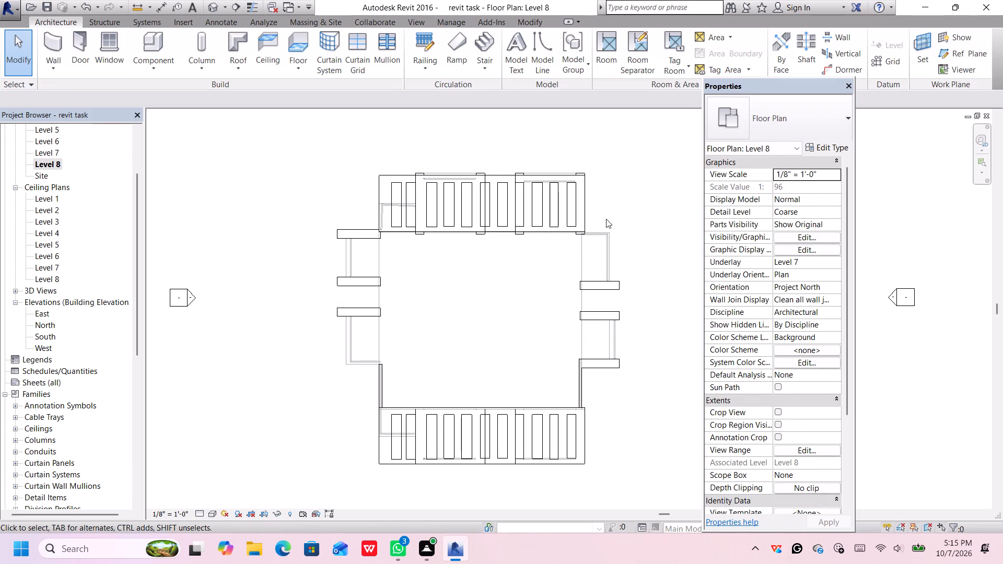
Nudge the north slotted floor one increment north so it lines up with the outer ends of the north red walls.
{"action": "left_click", "coordinate": [585, 204]}
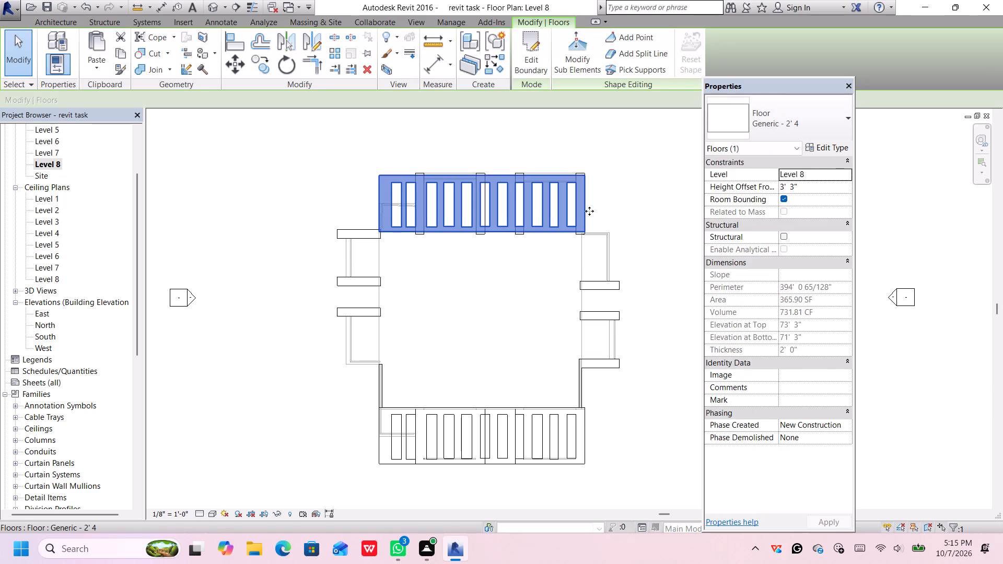
{"action": "key", "text": "Up"}
{"action": "left_click", "coordinate": [631, 210]}
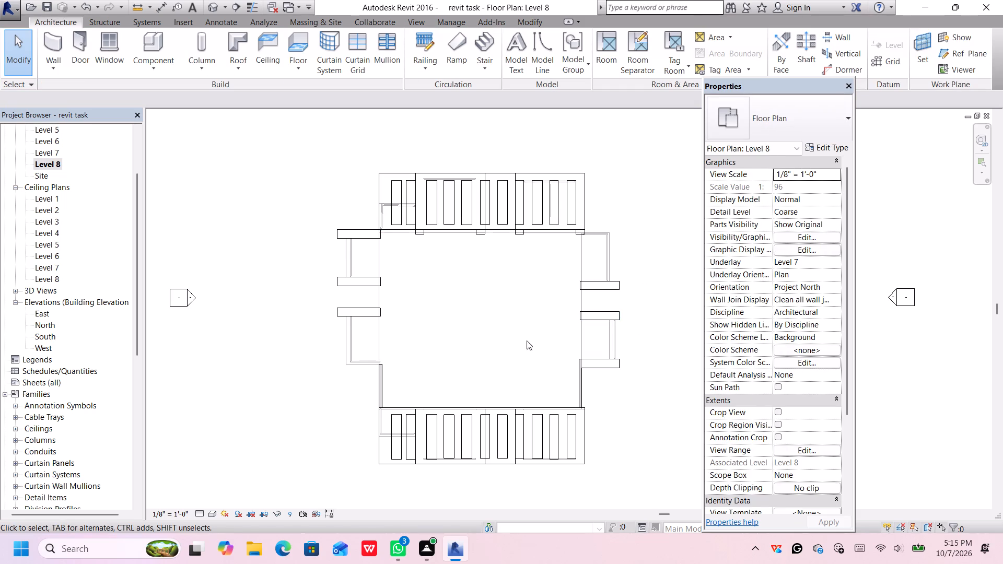
Examine the two slotted floors in the 3D view from the north and from directly above.
{"action": "left_click", "coordinate": [208, 5]}
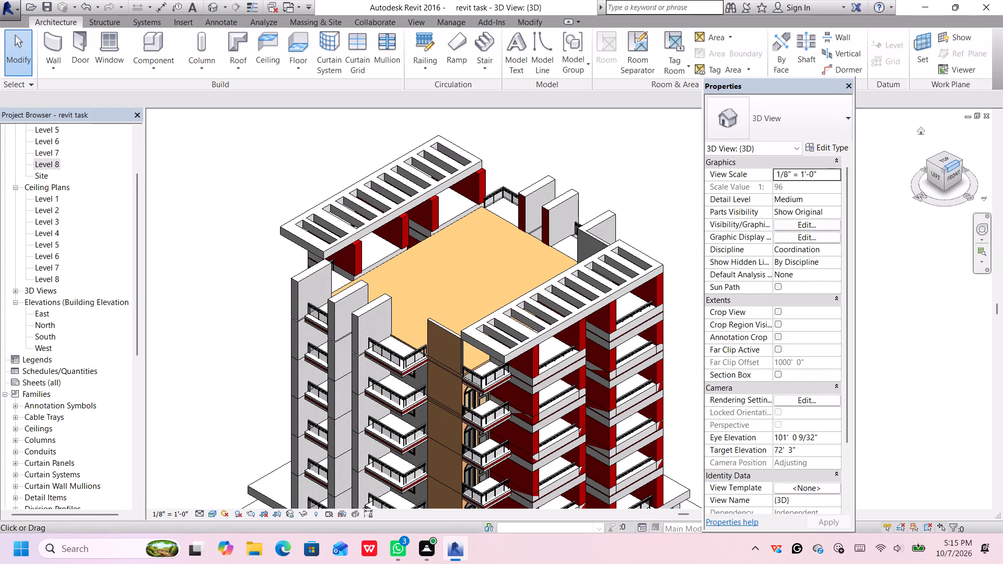
{"action": "left_click", "coordinate": [939, 155]}
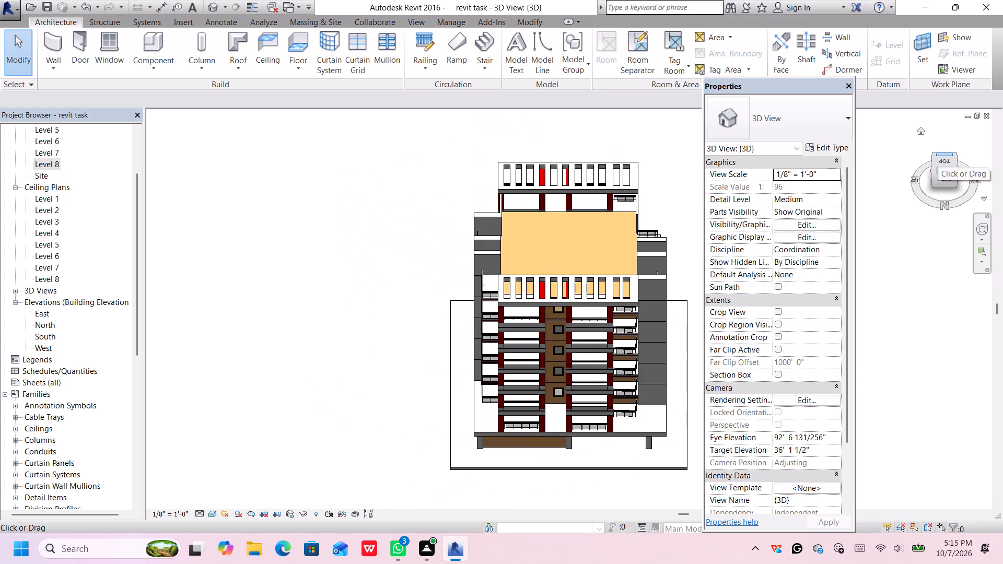
{"action": "left_click", "coordinate": [944, 158]}
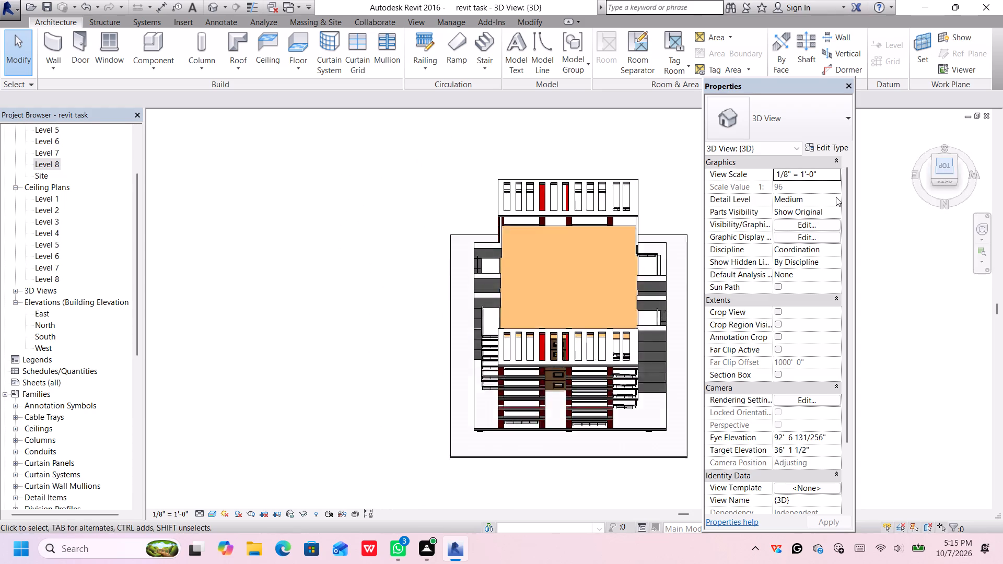
{"action": "middle_click_drag", "start_coordinate": [645, 279], "coordinate": [598, 228]}
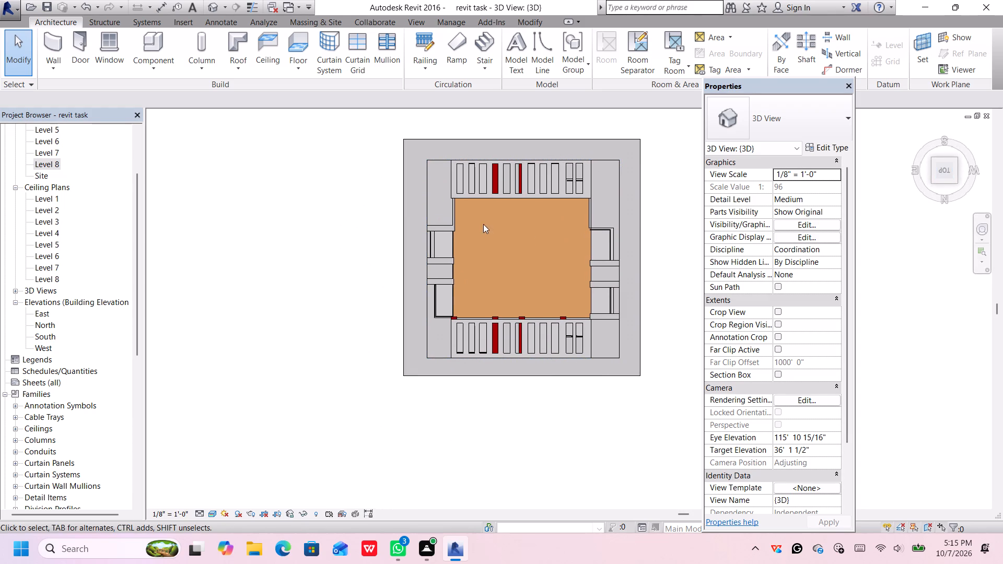
In the Level 8 floor plan, start a Generic - 2' 4 floor and sketch a 9'-0" by 26'-10" rectangle over the northeast bay.
{"action": "left_click", "coordinate": [31, 279]}
{"action": "left_click", "coordinate": [40, 276]}
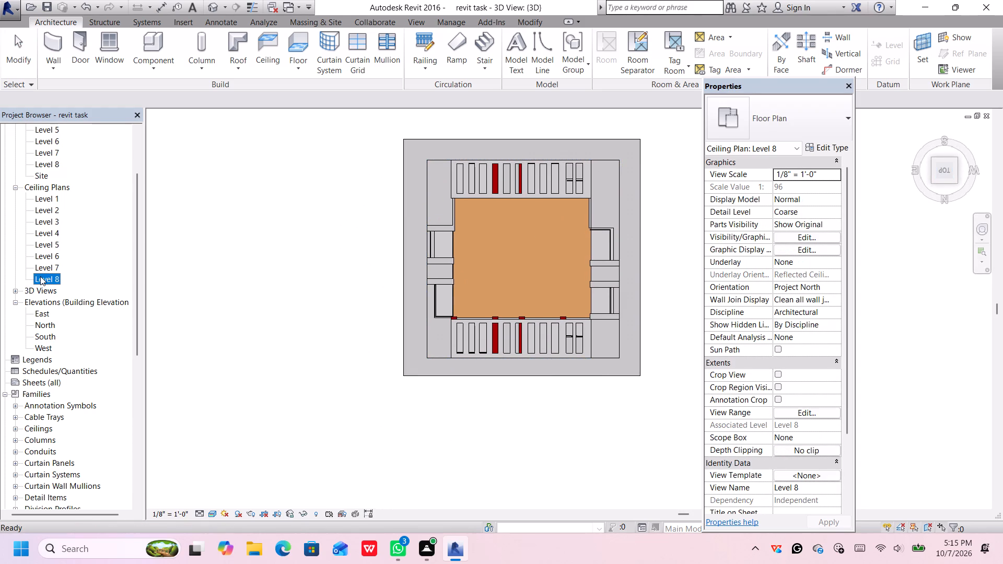
{"action": "double_click", "coordinate": [40, 275]}
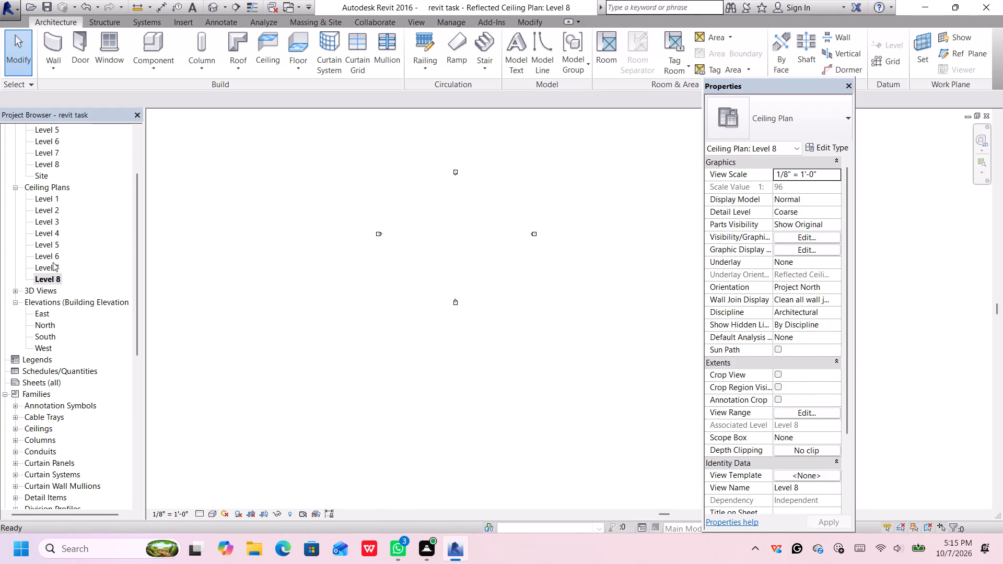
{"action": "double_click", "coordinate": [52, 162]}
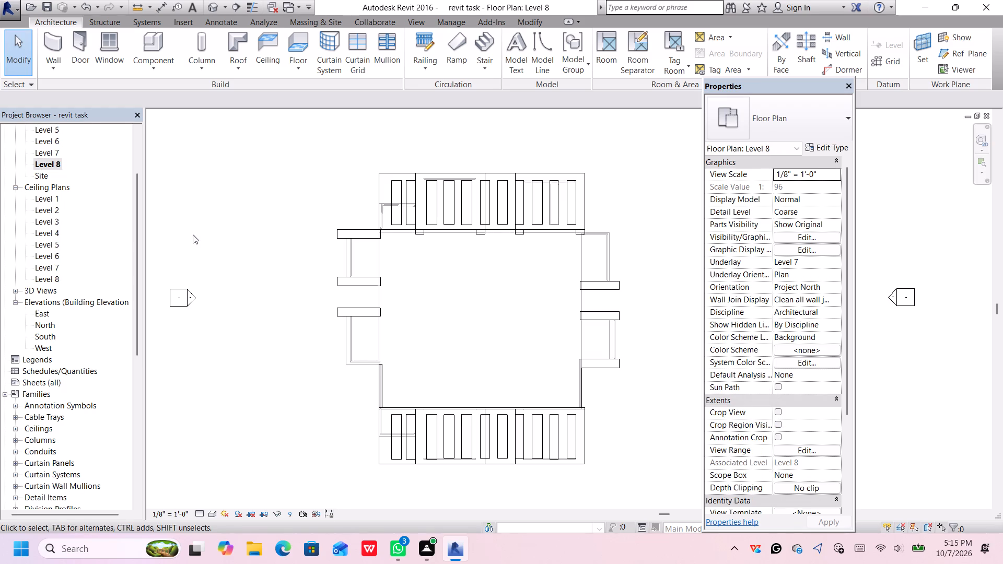
{"action": "left_click", "coordinate": [296, 43]}
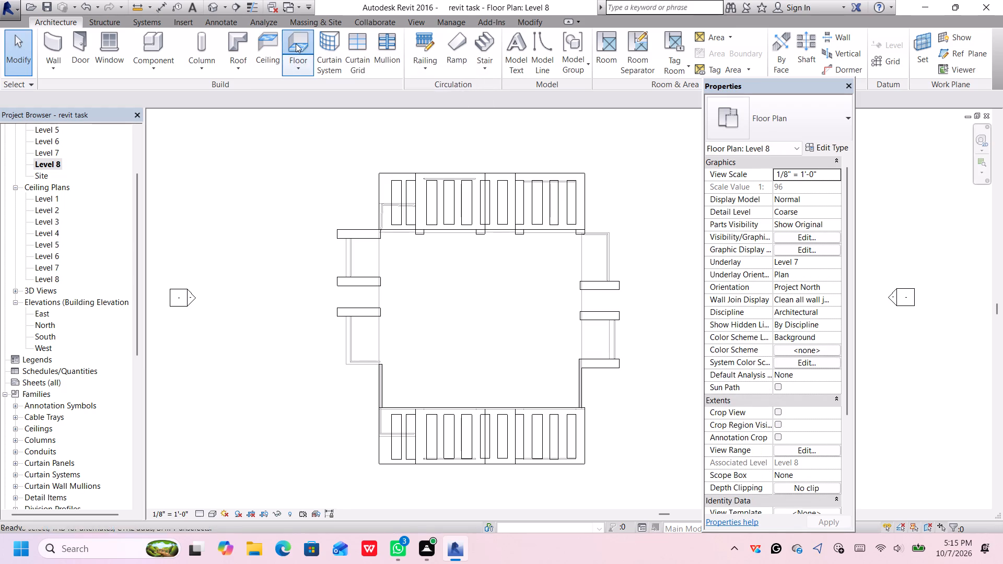
{"action": "left_click", "coordinate": [636, 41]}
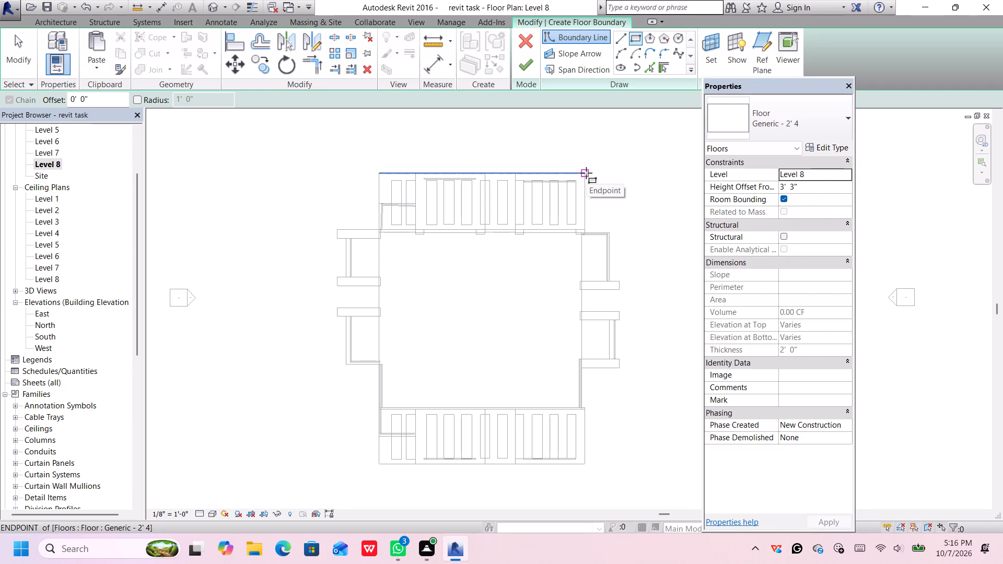
{"action": "left_click", "coordinate": [620, 289]}
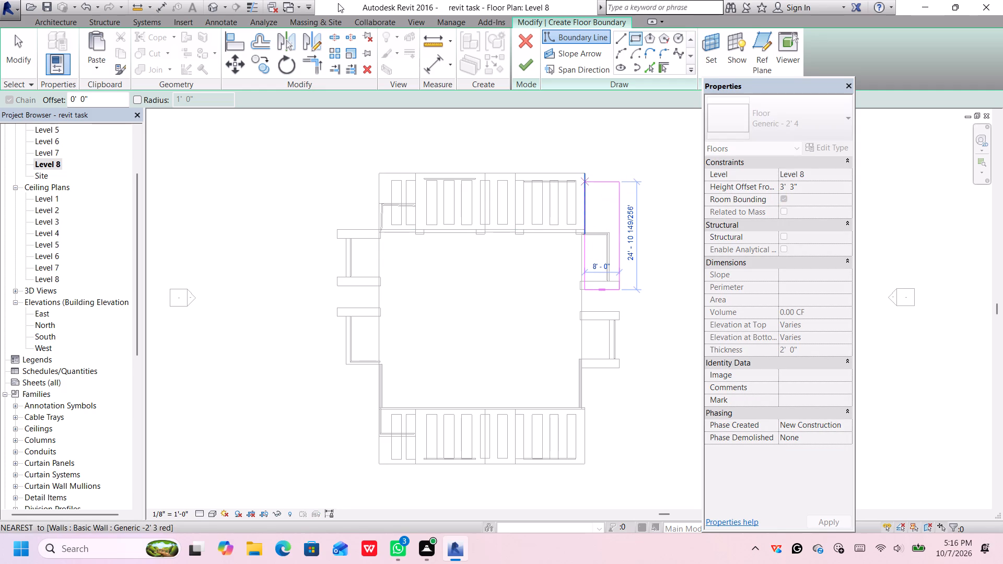
{"action": "left_click", "coordinate": [582, 170]}
Add a 9'-0" wide boundary rectangle over the southeast bay, enclosing both of its side walls.
{"action": "middle_click_drag", "start_coordinate": [661, 285], "coordinate": [643, 267]}
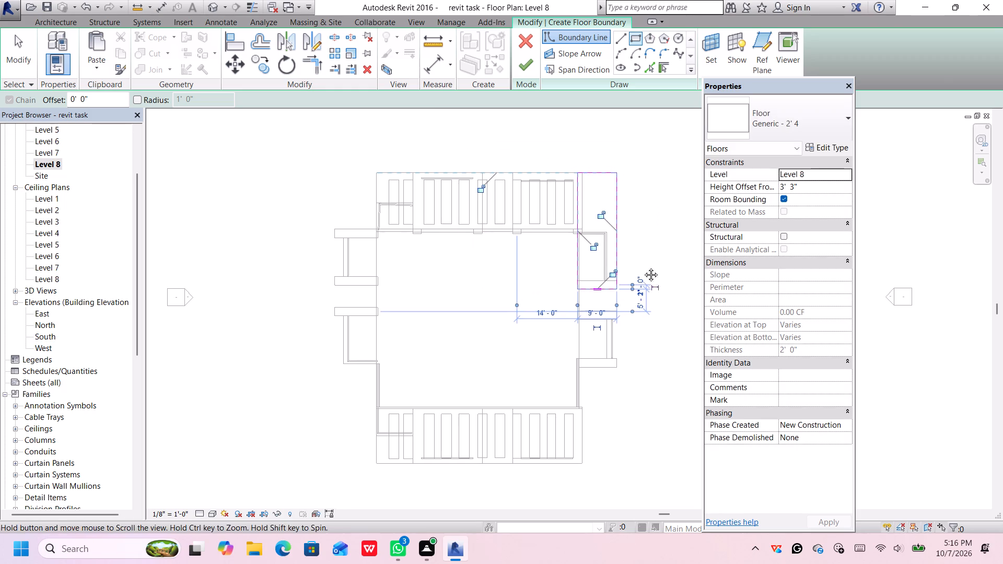
{"action": "middle_click_drag", "start_coordinate": [643, 267], "coordinate": [616, 224]}
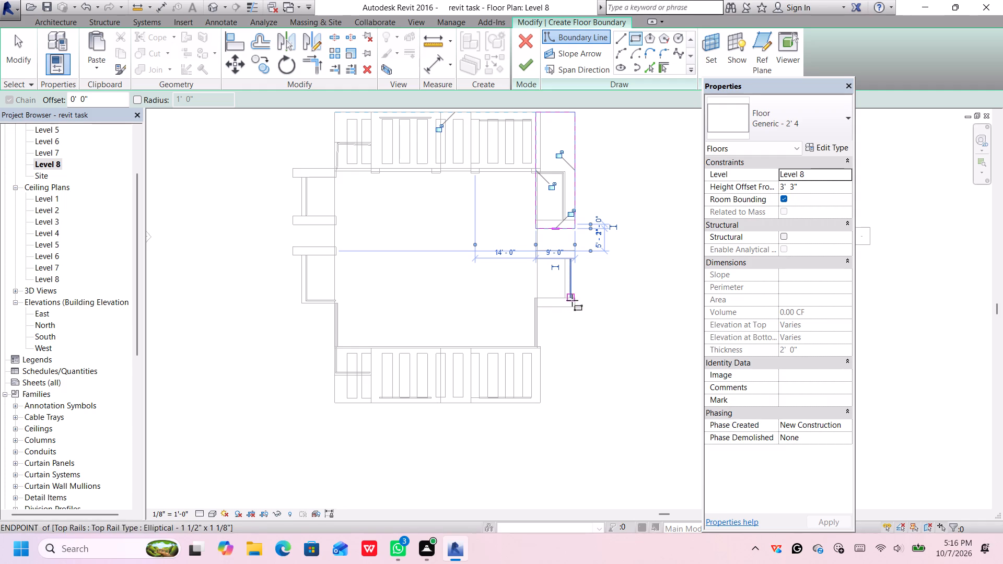
{"action": "scroll", "coordinate": [574, 309], "scroll_direction": "up", "scroll_amount": 2}
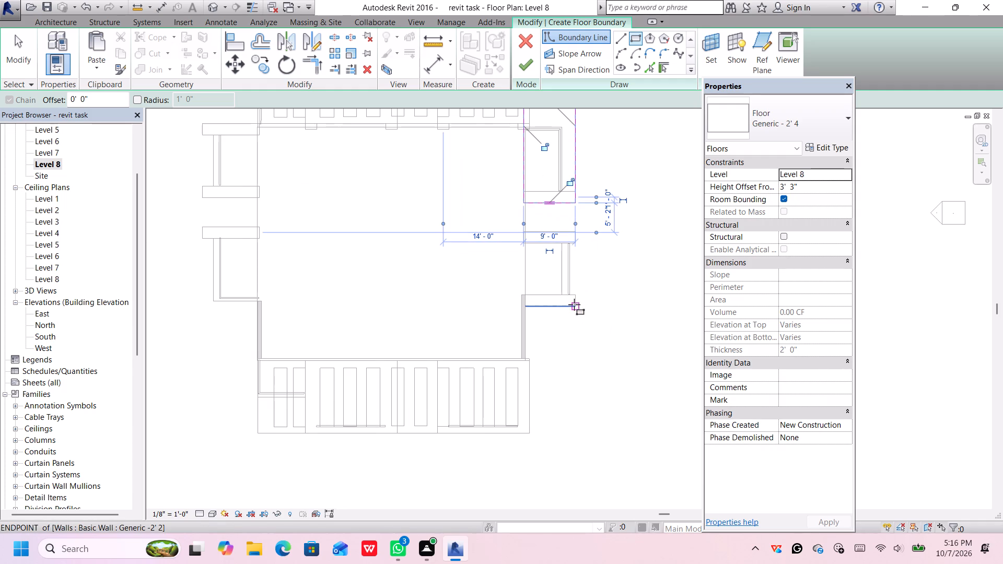
{"action": "left_click", "coordinate": [574, 305]}
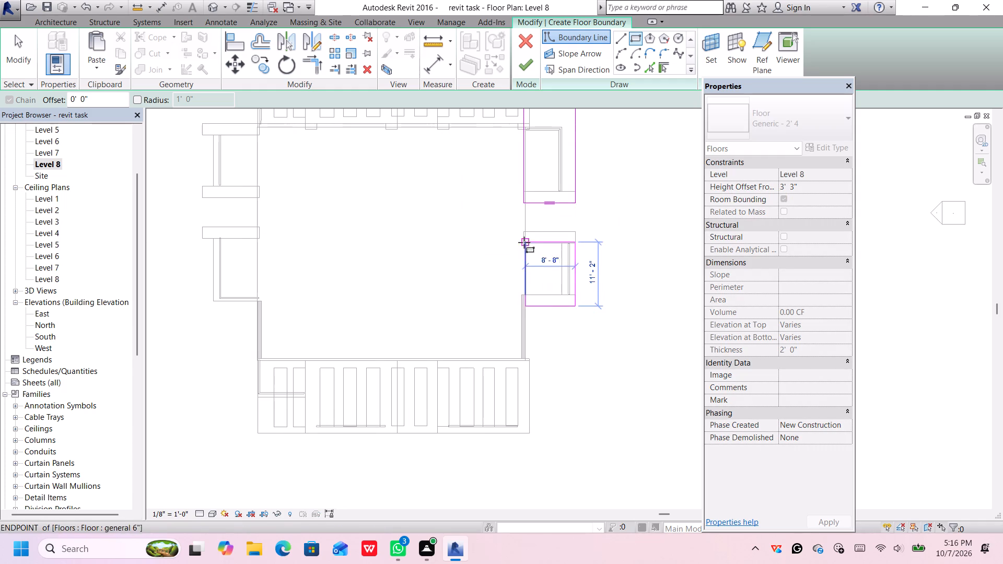
{"action": "left_click", "coordinate": [519, 233]}
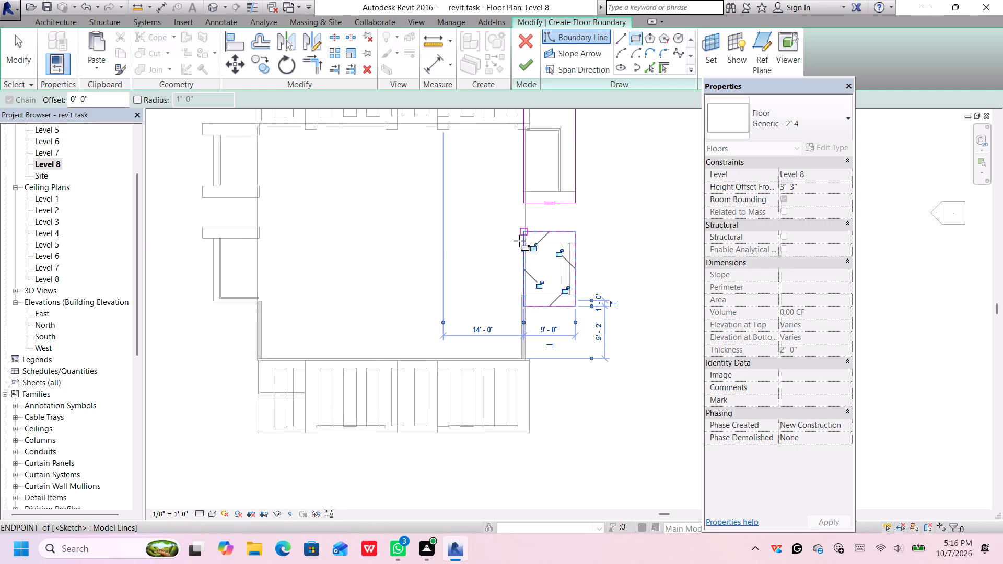
Add a 9'-8" wide boundary rectangle from the southwest bay's upper wall down to the south edge of the slotted floor.
{"action": "scroll", "coordinate": [524, 333], "scroll_direction": "down", "scroll_amount": 3}
{"action": "middle_click_drag", "start_coordinate": [532, 380], "coordinate": [554, 354]}
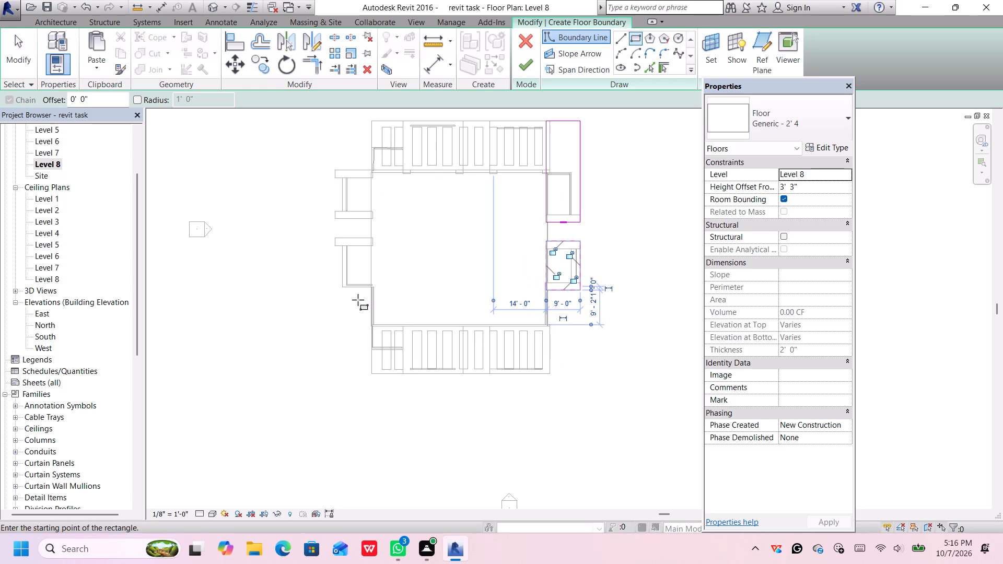
{"action": "scroll", "coordinate": [367, 240], "scroll_direction": "up", "scroll_amount": 2}
{"action": "left_click", "coordinate": [373, 237]}
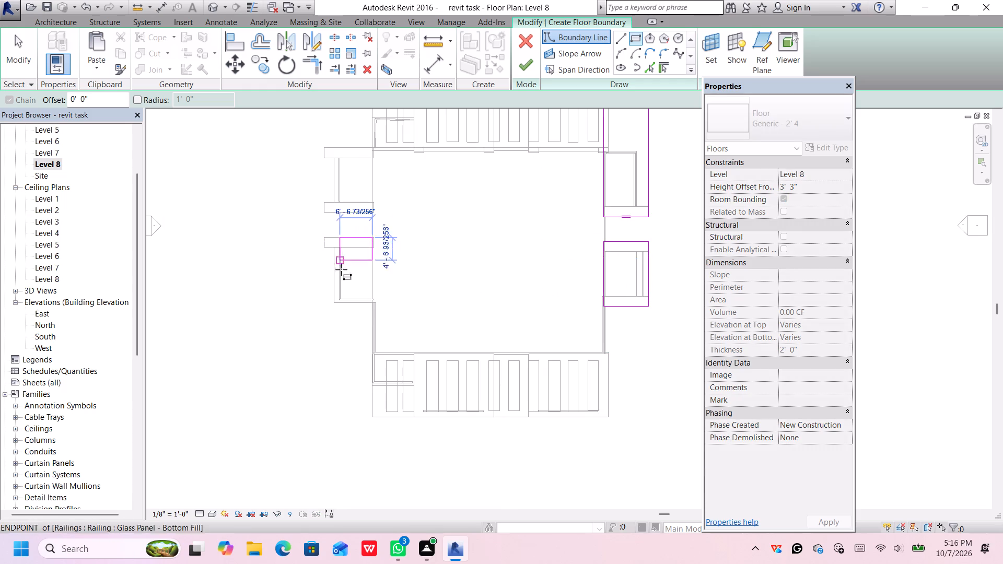
{"action": "left_click", "coordinate": [323, 422]}
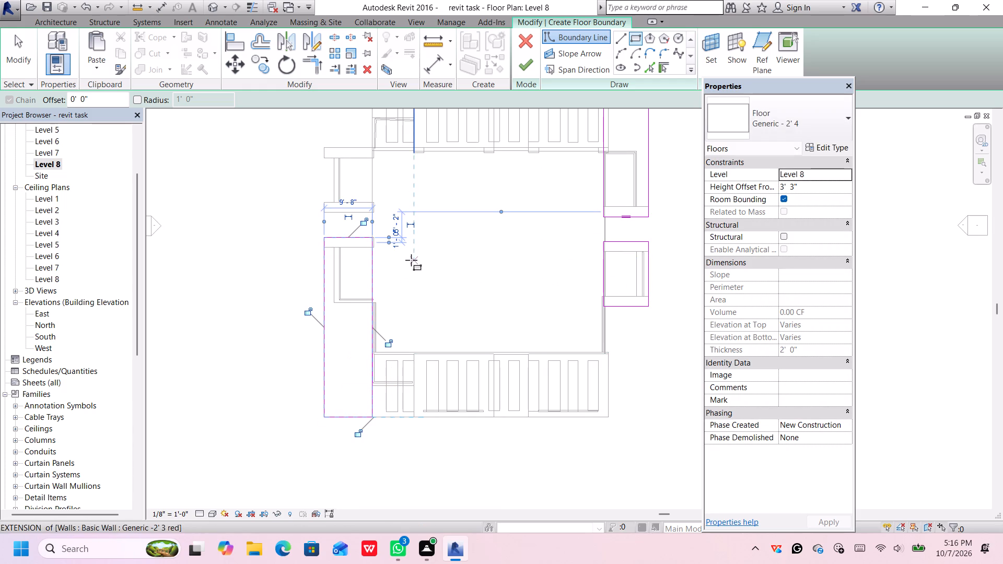
Add a 10'-0" by 12'-11" boundary rectangle over the northwest bay and finish the floor.
{"action": "middle_click_drag", "start_coordinate": [413, 260], "coordinate": [428, 342]}
{"action": "scroll", "coordinate": [379, 244], "scroll_direction": "up", "scroll_amount": 3}
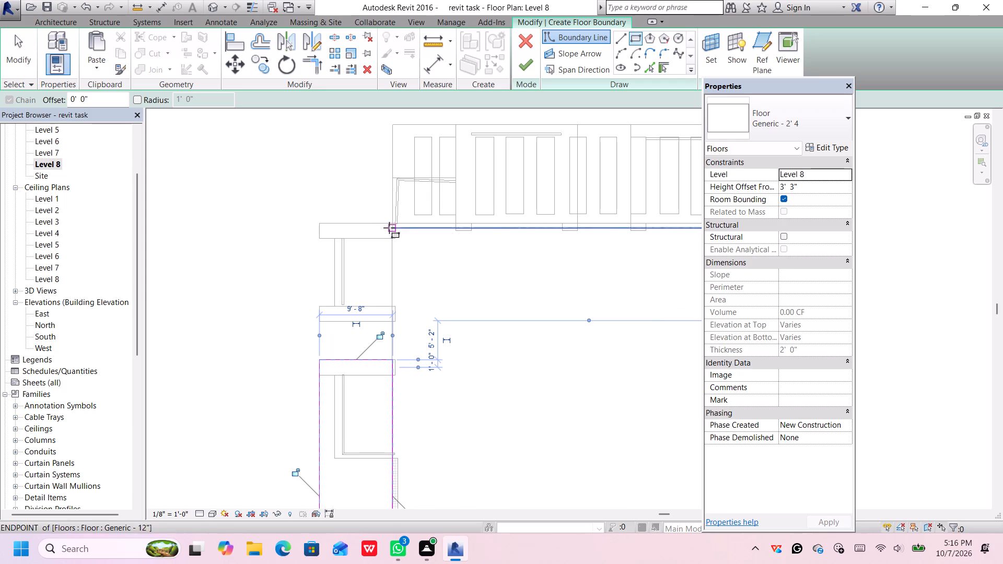
{"action": "left_click", "coordinate": [320, 224]}
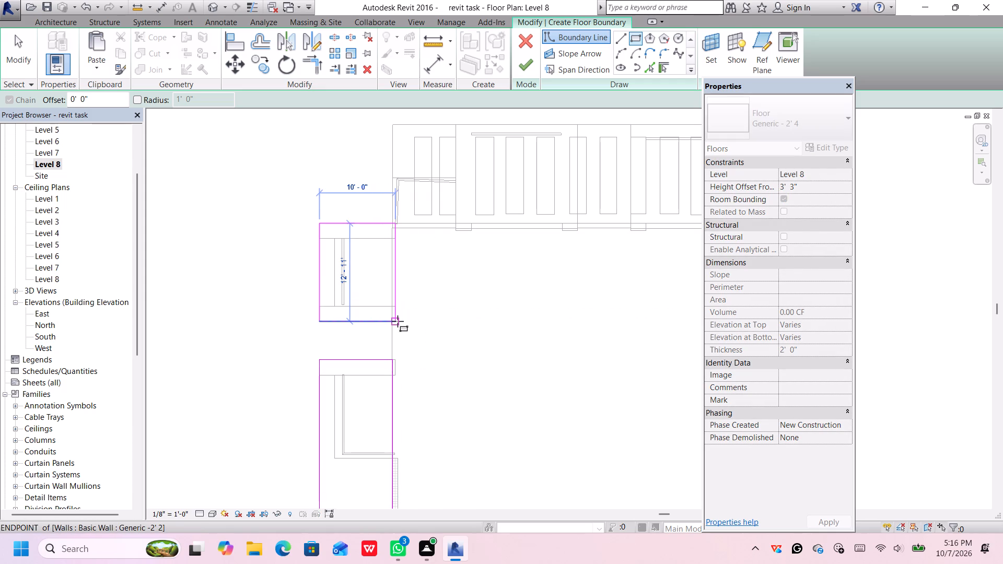
{"action": "left_click", "coordinate": [395, 319]}
{"action": "scroll", "coordinate": [423, 301], "scroll_direction": "down", "scroll_amount": 2}
{"action": "scroll", "coordinate": [423, 300], "scroll_direction": "up", "scroll_amount": 1}
{"action": "scroll", "coordinate": [423, 300], "scroll_direction": "down", "scroll_amount": 3}
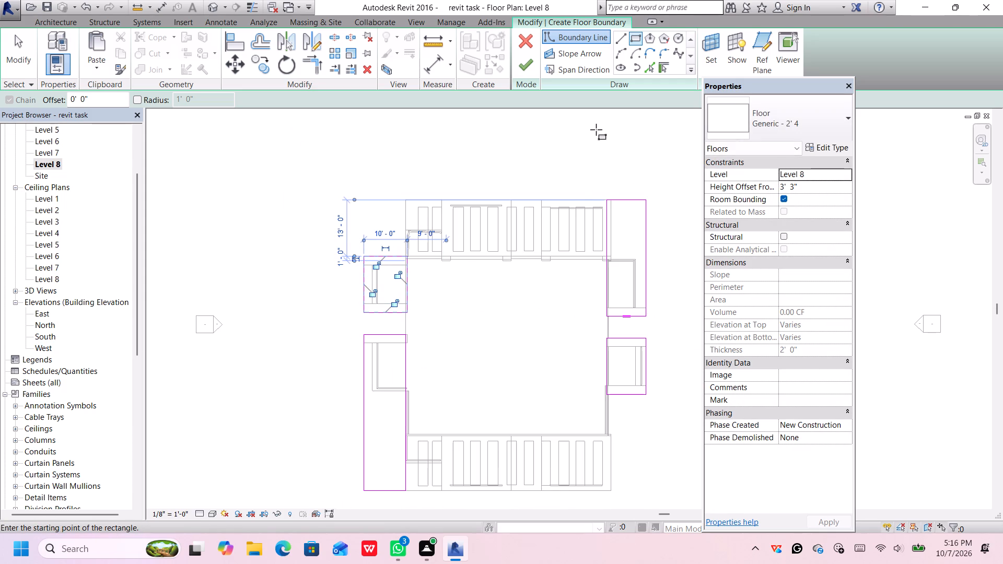
{"action": "left_click", "coordinate": [523, 69]}
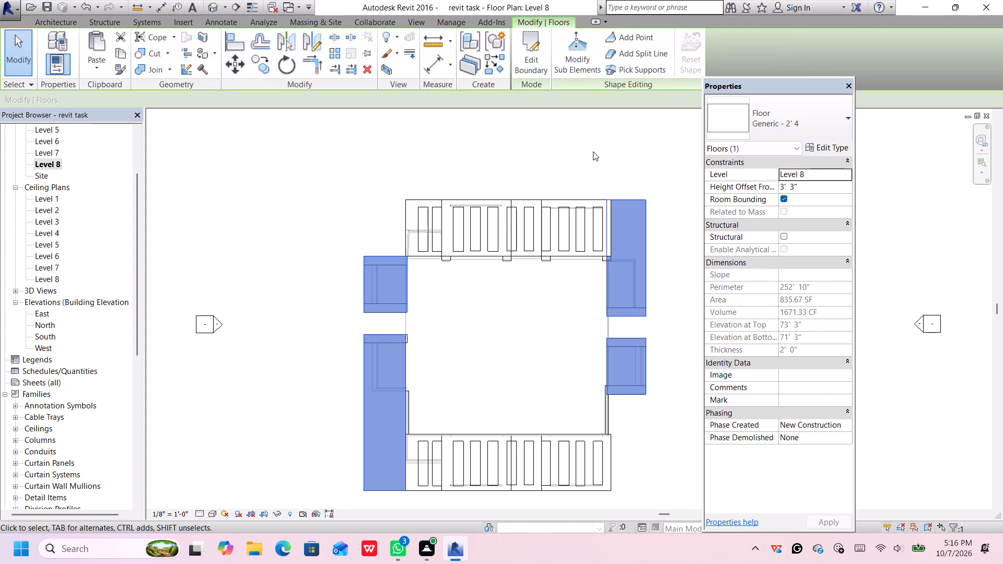
{"action": "middle_click_drag", "start_coordinate": [616, 160], "coordinate": [582, 139]}
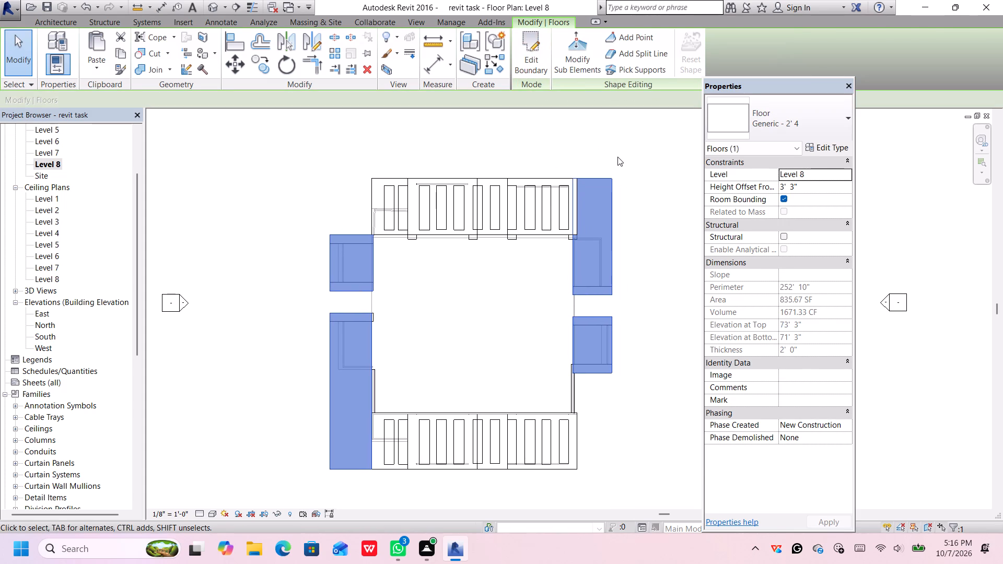
{"action": "left_click", "coordinate": [617, 157]}
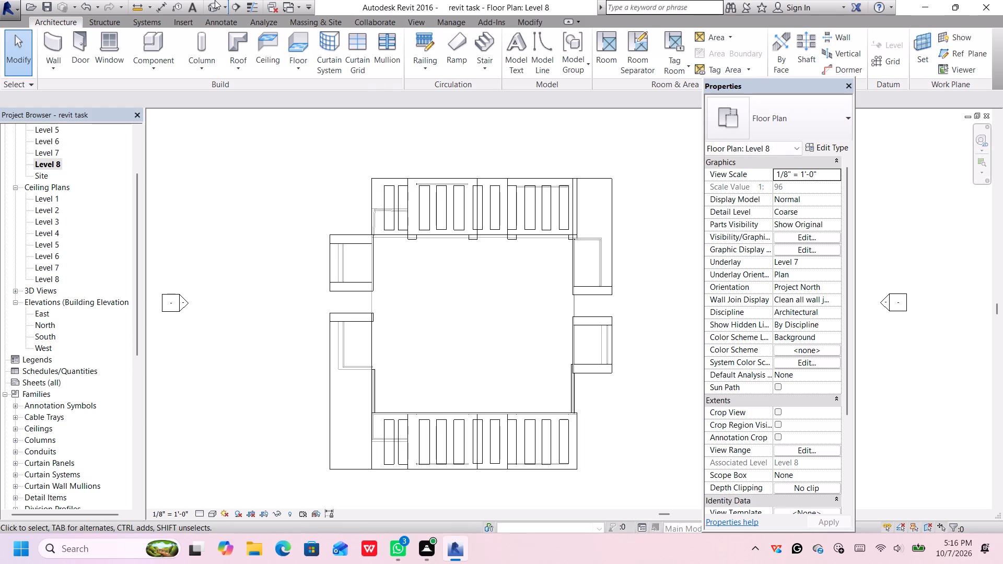
Examine the new side-bay floors in 3D from above, in an isometric view and at a lower orbit angle.
{"action": "left_click", "coordinate": [214, 5]}
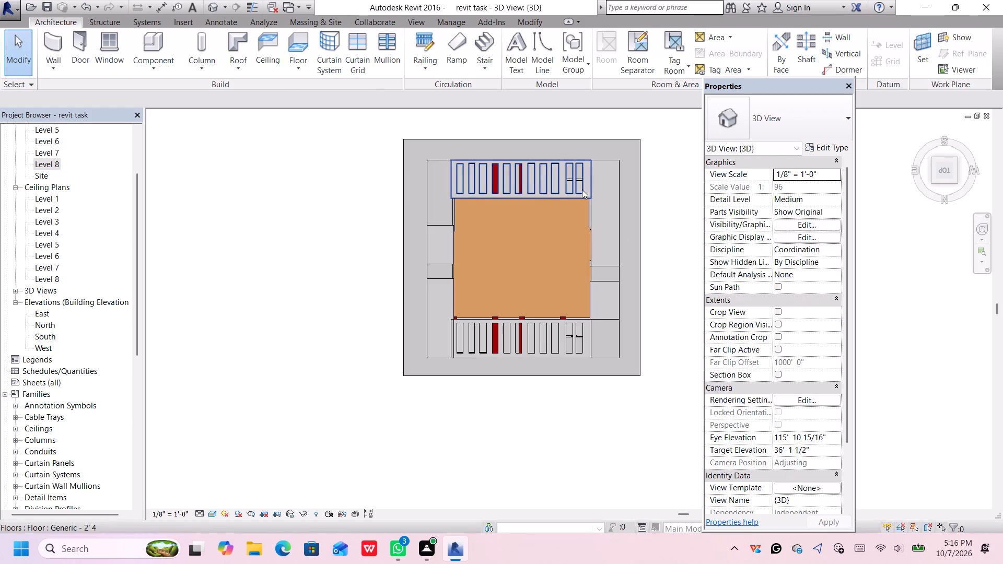
{"action": "scroll", "coordinate": [584, 188], "scroll_direction": "down", "scroll_amount": 3}
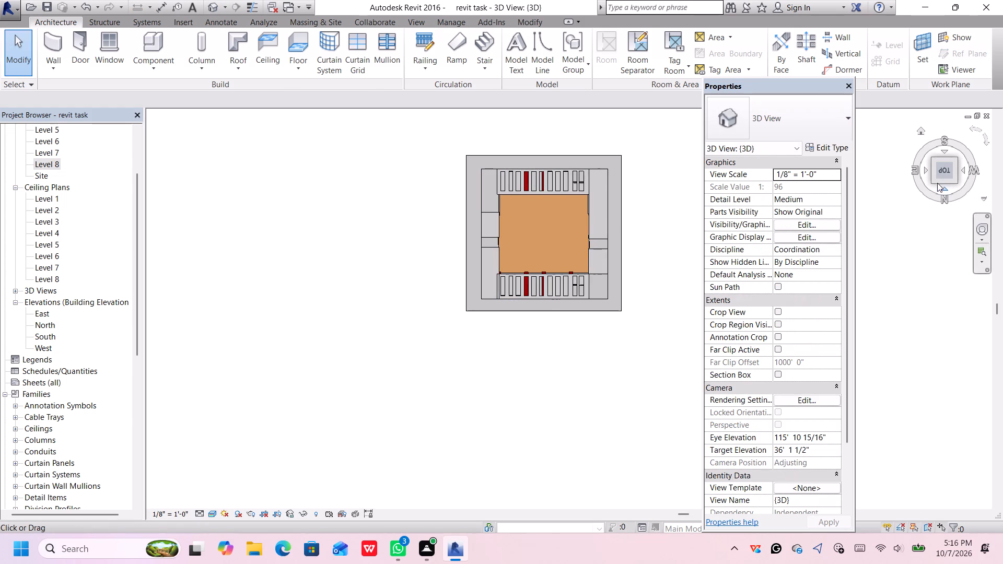
{"action": "left_click", "coordinate": [935, 181]}
{"action": "scroll", "coordinate": [535, 285], "scroll_direction": "up", "scroll_amount": 3}
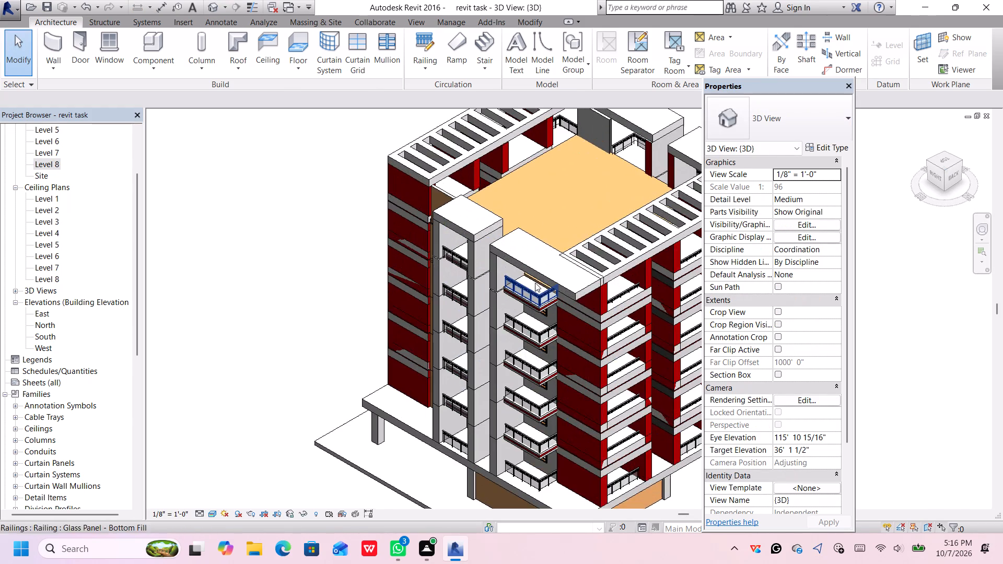
{"action": "scroll", "coordinate": [549, 273], "scroll_direction": "down", "scroll_amount": 1}
{"action": "middle_click_drag", "start_coordinate": [556, 261], "coordinate": [499, 237]}
{"action": "scroll", "coordinate": [509, 205], "scroll_direction": "up", "scroll_amount": 1}
{"action": "scroll", "coordinate": [509, 205], "scroll_direction": "down", "scroll_amount": 2}
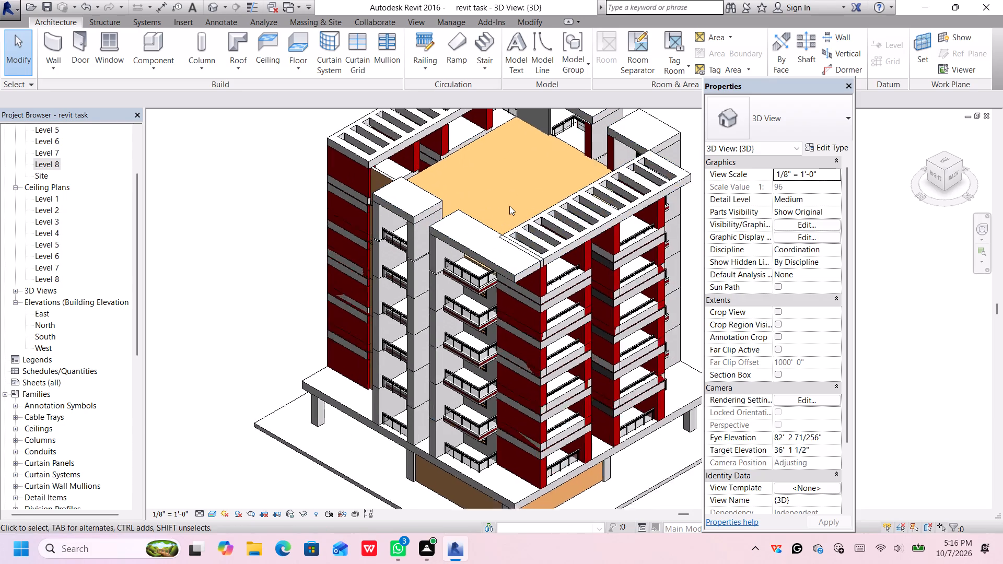
{"action": "scroll", "coordinate": [509, 206], "scroll_direction": "down", "scroll_amount": 2}
{"action": "middle_click_drag", "start_coordinate": [625, 190], "coordinate": [545, 194]}
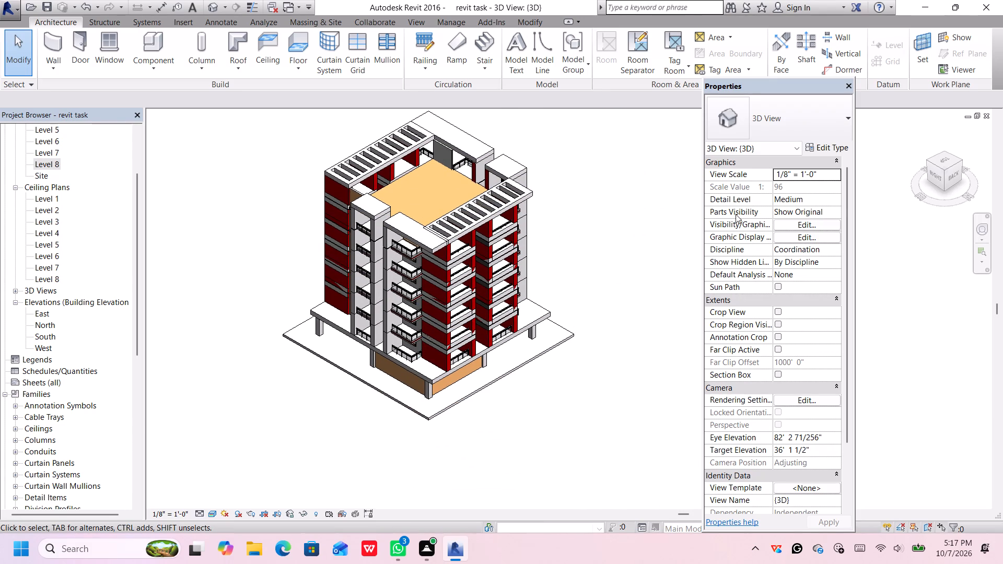
{"action": "middle_click_drag", "start_coordinate": [553, 289], "coordinate": [539, 283]}
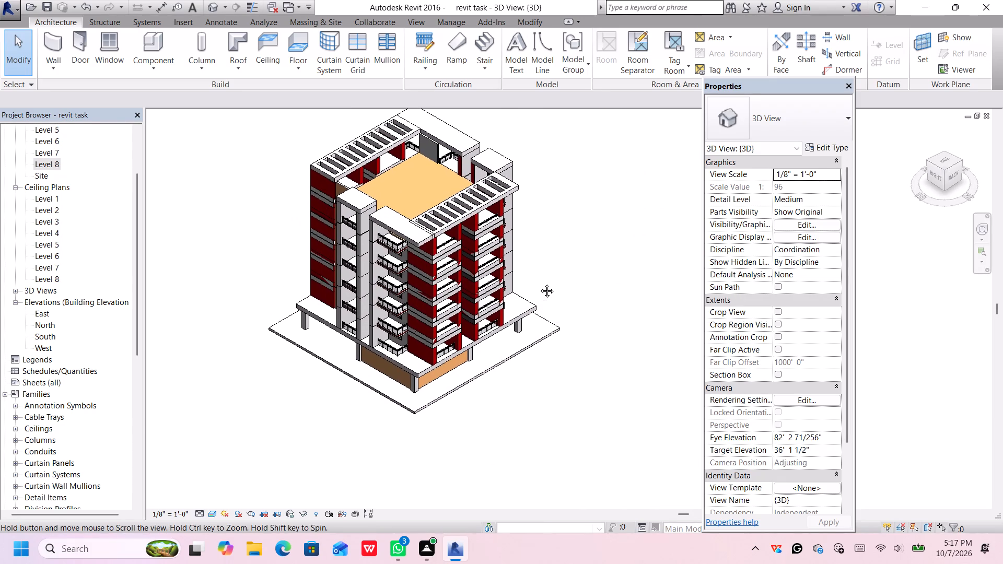
{"action": "middle_click_drag", "start_coordinate": [539, 283], "coordinate": [528, 179]}
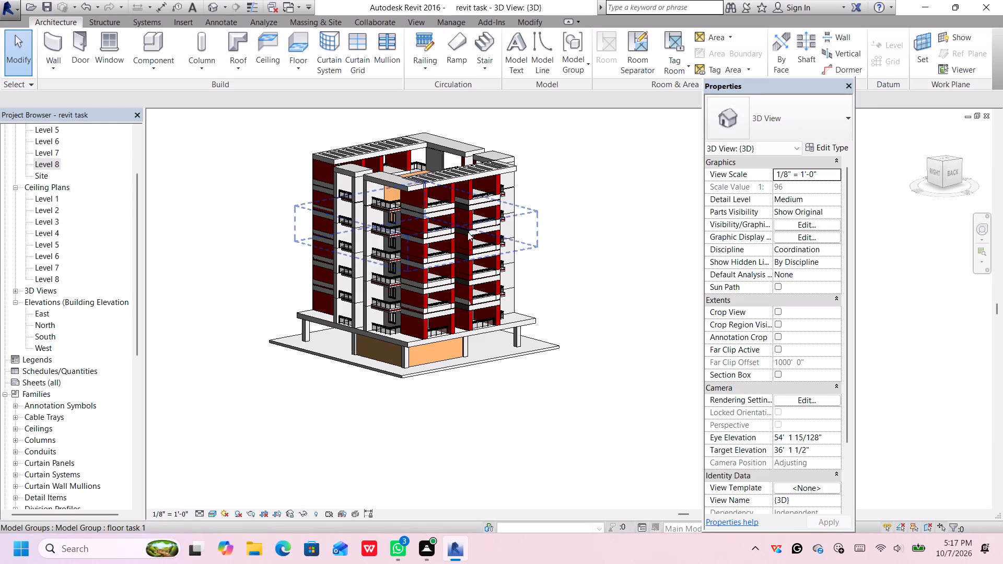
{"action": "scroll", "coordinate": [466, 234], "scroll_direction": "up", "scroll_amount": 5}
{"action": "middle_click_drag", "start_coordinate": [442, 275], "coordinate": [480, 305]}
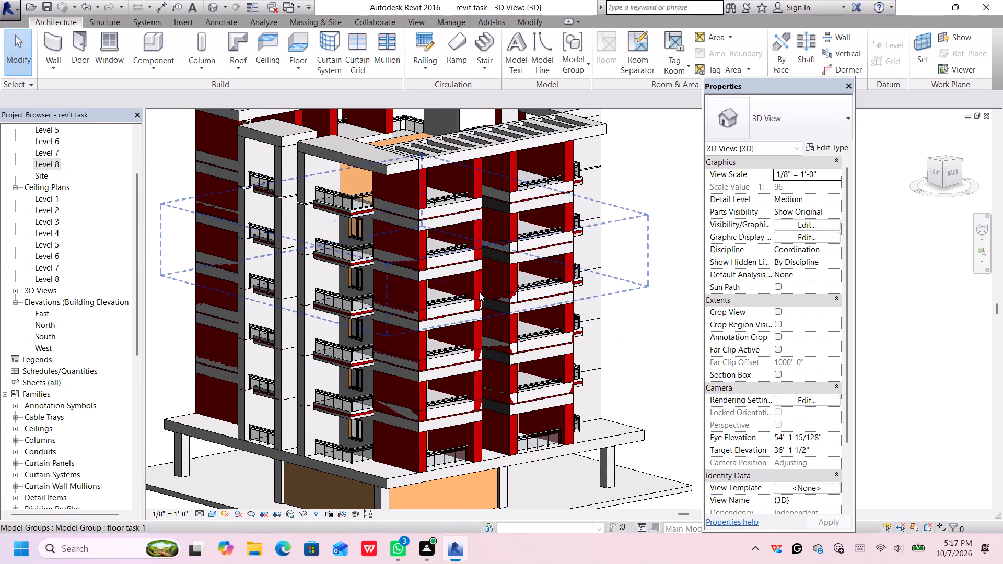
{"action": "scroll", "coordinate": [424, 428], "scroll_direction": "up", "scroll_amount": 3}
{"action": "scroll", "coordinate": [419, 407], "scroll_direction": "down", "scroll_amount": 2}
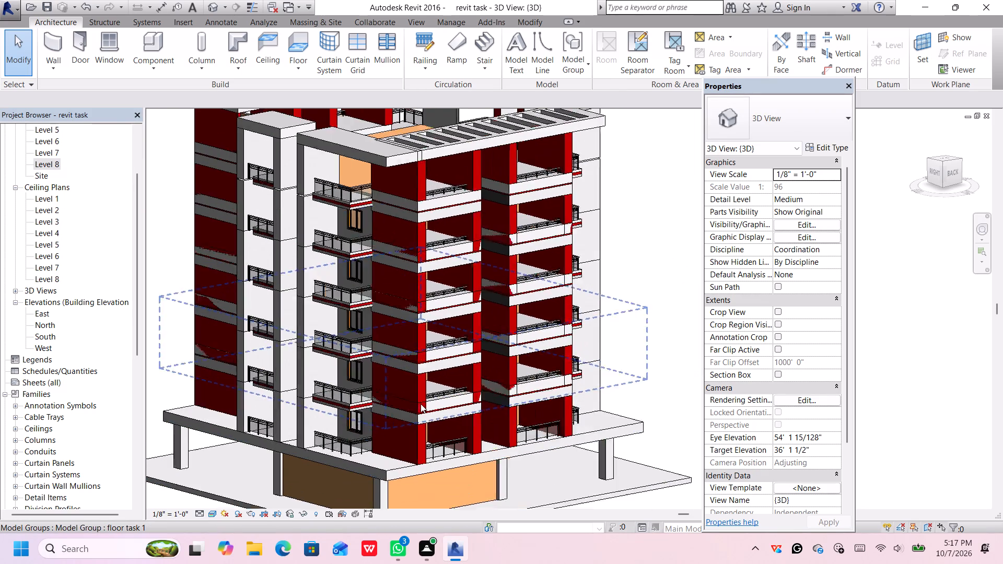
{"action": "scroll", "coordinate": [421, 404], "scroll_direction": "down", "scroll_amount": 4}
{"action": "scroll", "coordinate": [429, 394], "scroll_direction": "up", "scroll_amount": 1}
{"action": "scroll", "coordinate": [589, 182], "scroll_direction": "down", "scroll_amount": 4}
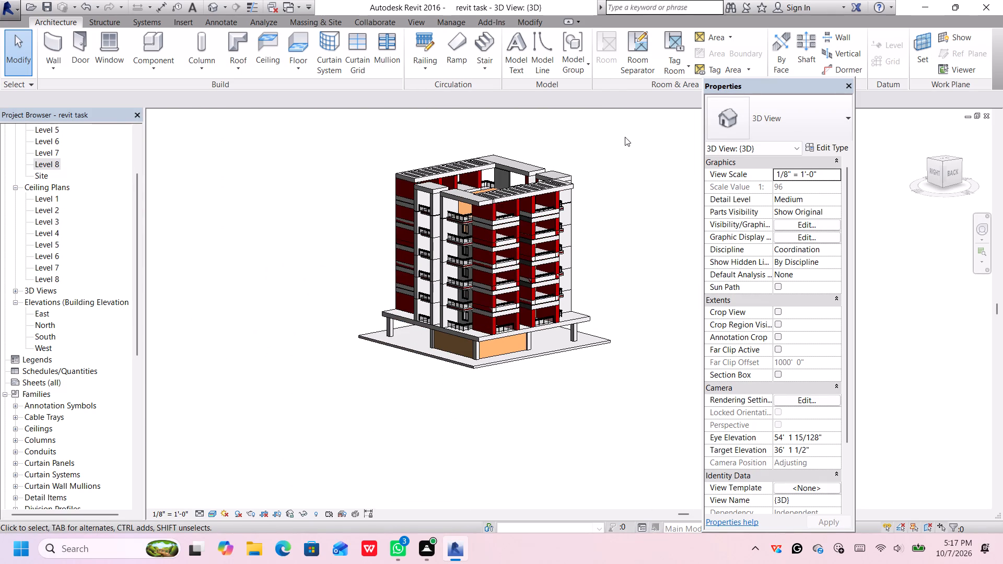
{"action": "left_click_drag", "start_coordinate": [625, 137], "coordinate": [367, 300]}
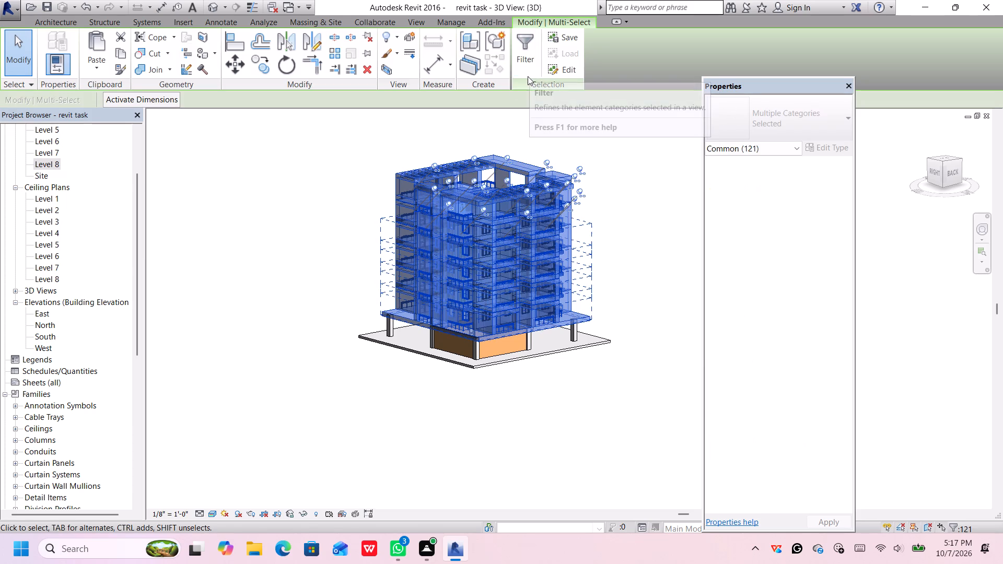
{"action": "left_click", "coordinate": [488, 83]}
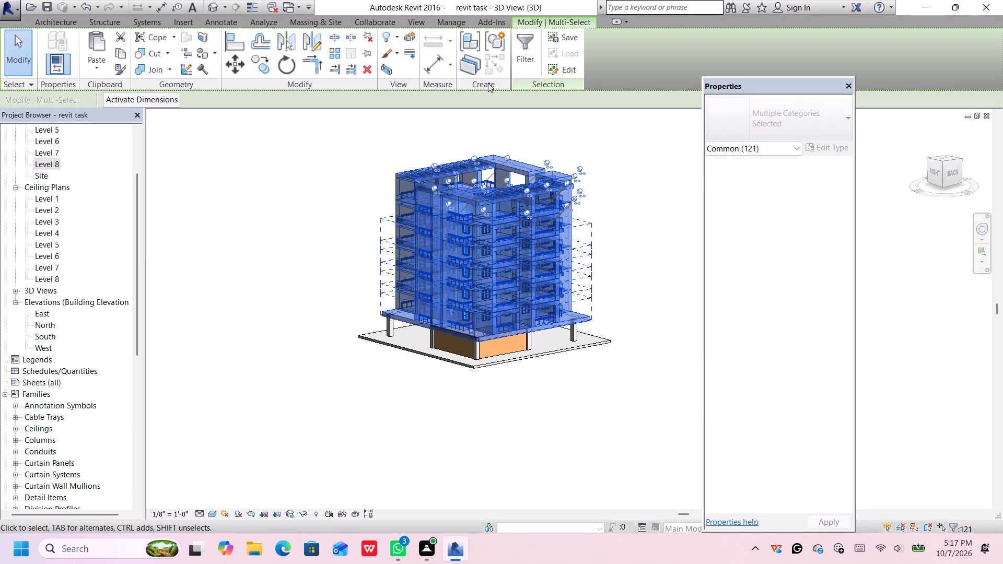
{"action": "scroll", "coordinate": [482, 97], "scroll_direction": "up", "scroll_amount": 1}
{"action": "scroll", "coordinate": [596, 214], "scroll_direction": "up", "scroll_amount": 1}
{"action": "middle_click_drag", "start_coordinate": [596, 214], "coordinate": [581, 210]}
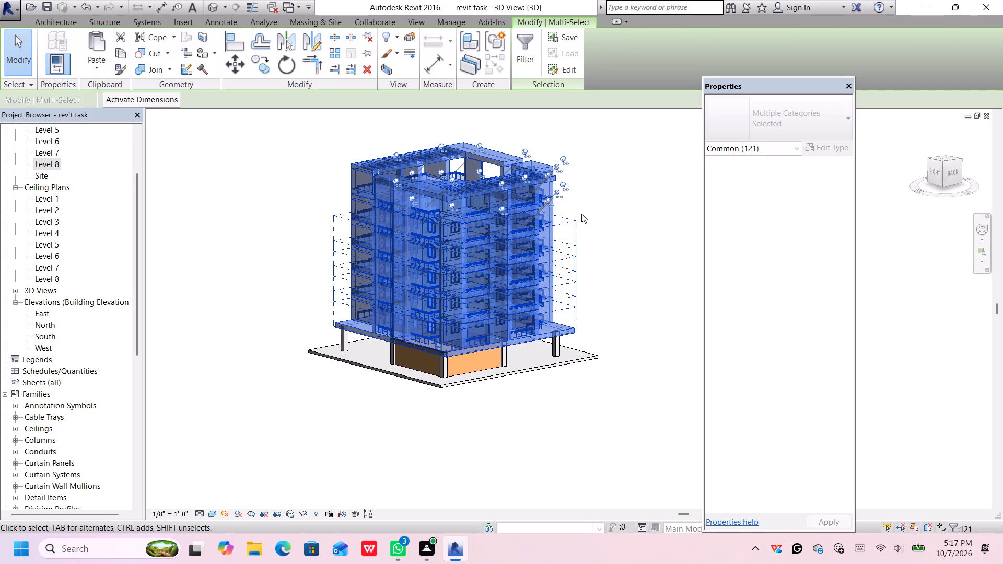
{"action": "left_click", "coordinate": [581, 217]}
Ungroup the four floor task 1 model groups on Levels 5, 4, 3 and 2, one after another.
{"action": "left_click", "coordinate": [555, 235]}
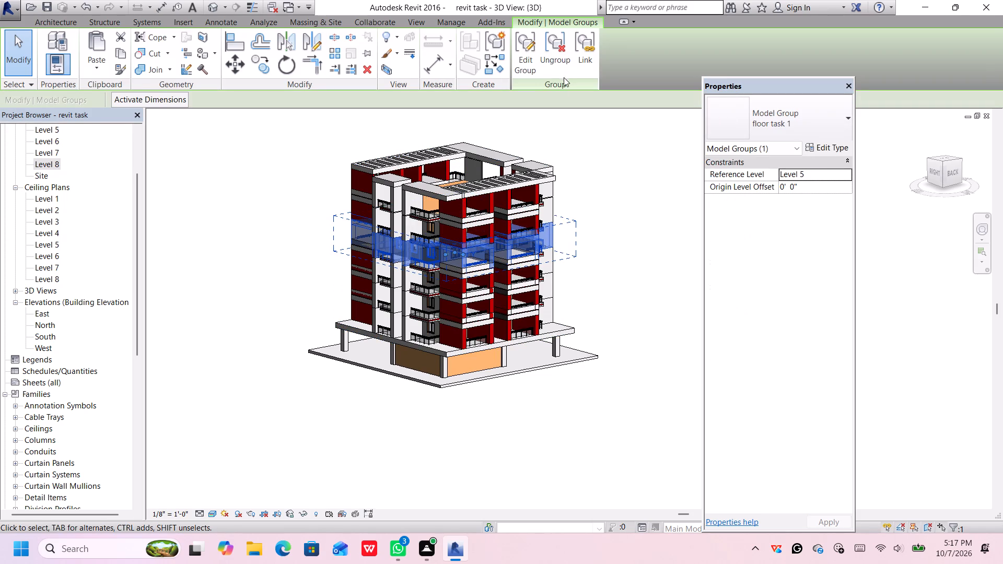
{"action": "left_click", "coordinate": [565, 53]}
{"action": "left_click", "coordinate": [544, 268]}
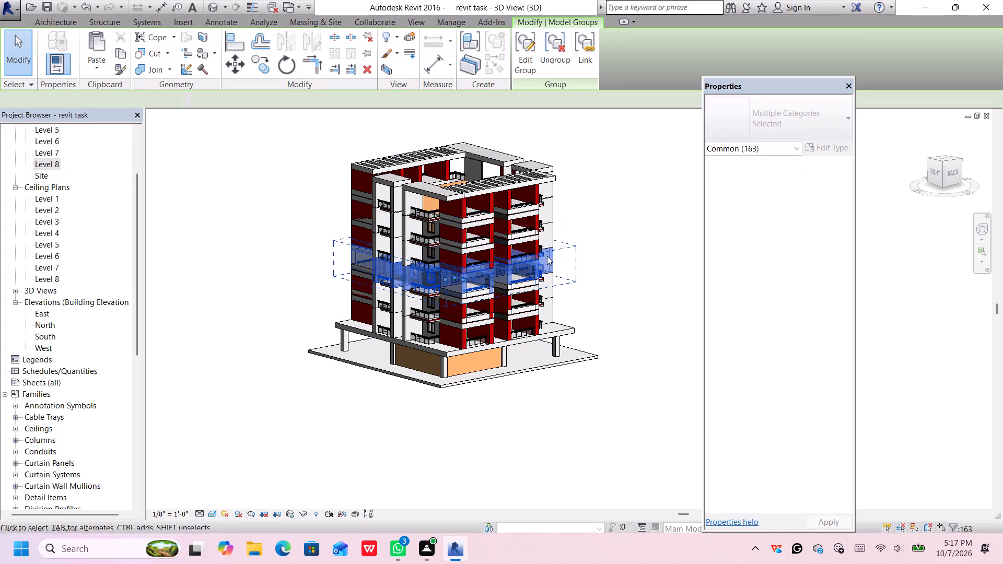
{"action": "left_click", "coordinate": [556, 57]}
{"action": "left_click", "coordinate": [555, 298]}
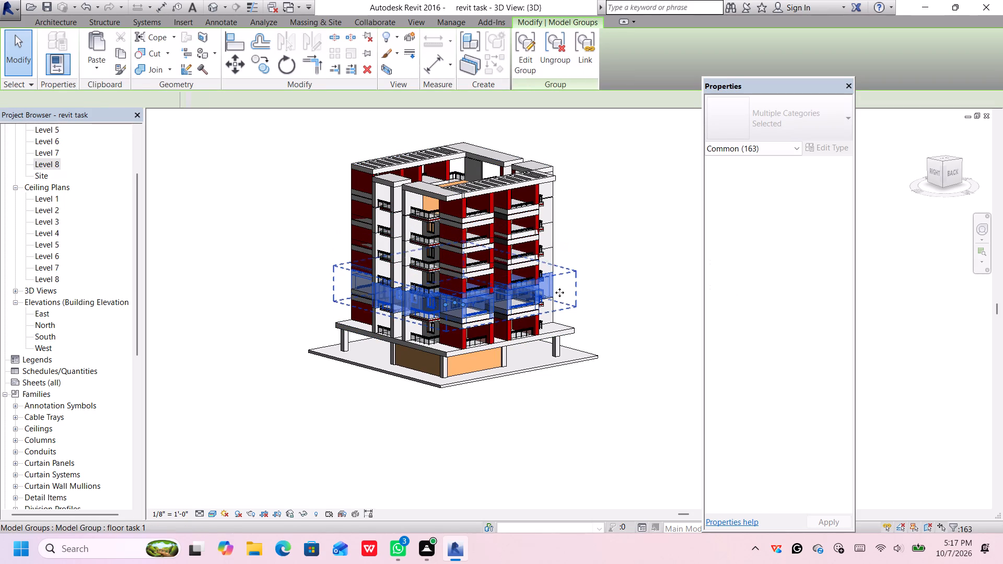
{"action": "left_click", "coordinate": [562, 51]}
{"action": "scroll", "coordinate": [551, 309], "scroll_direction": "up", "scroll_amount": 2}
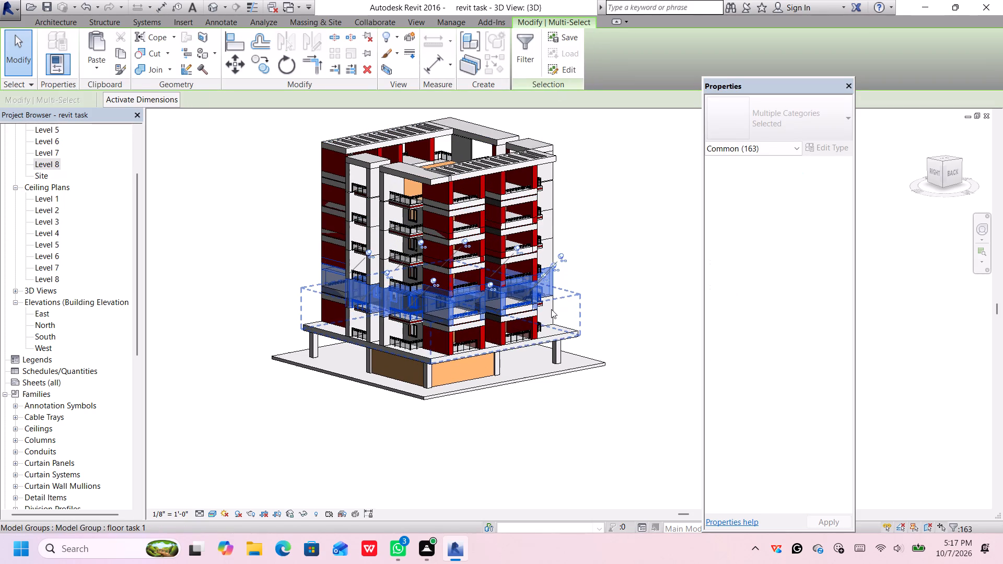
{"action": "left_click", "coordinate": [551, 309]}
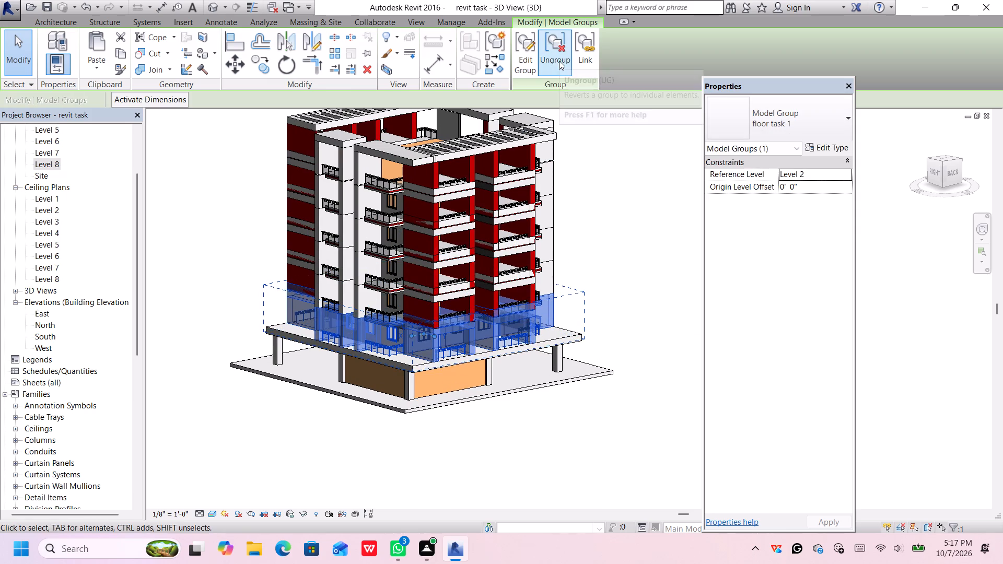
{"action": "left_click", "coordinate": [558, 57]}
{"action": "scroll", "coordinate": [439, 286], "scroll_direction": "up", "scroll_amount": 6}
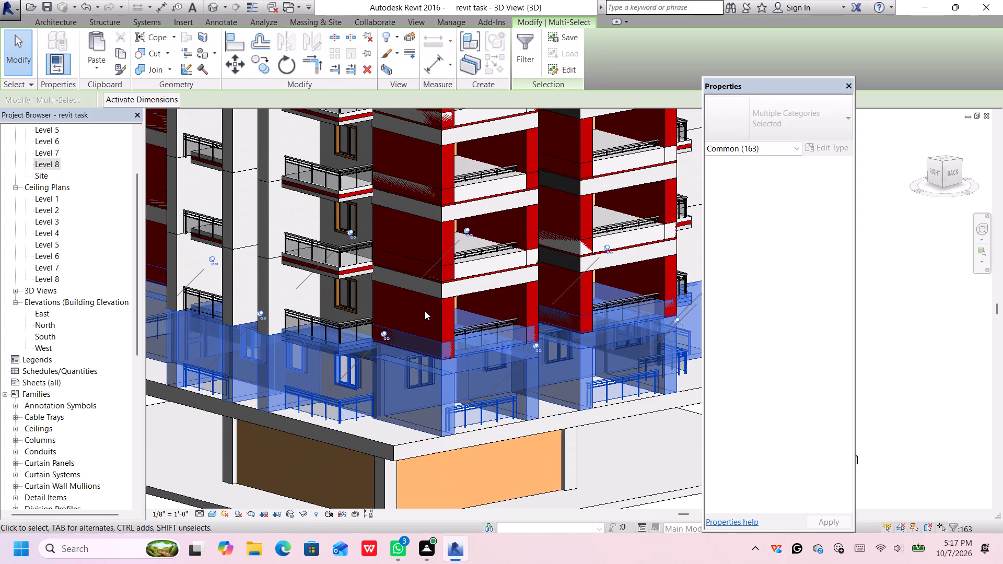
{"action": "middle_click_drag", "start_coordinate": [504, 362], "coordinate": [472, 350]}
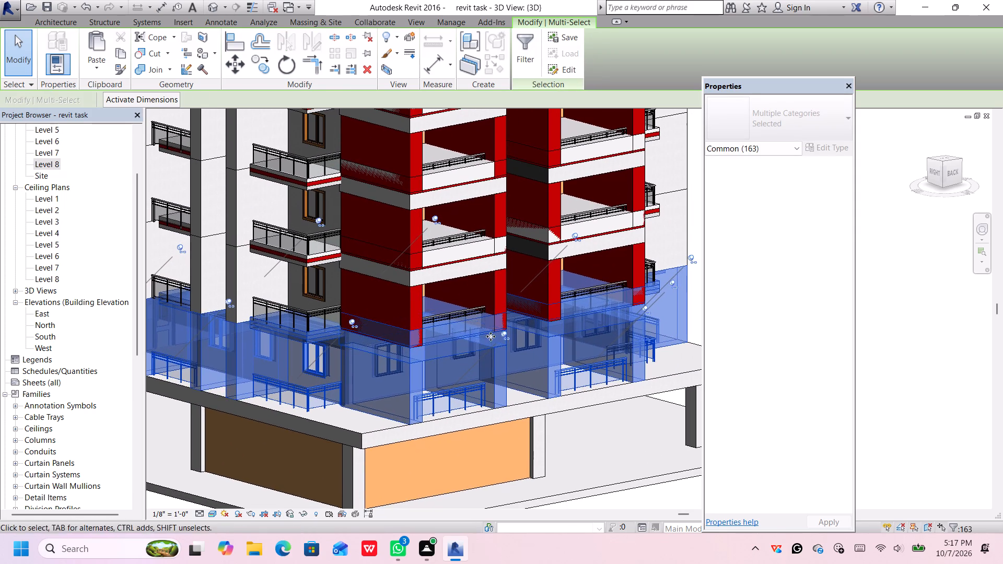
{"action": "scroll", "coordinate": [567, 288], "scroll_direction": "down", "scroll_amount": 2}
{"action": "left_click", "coordinate": [696, 211]}
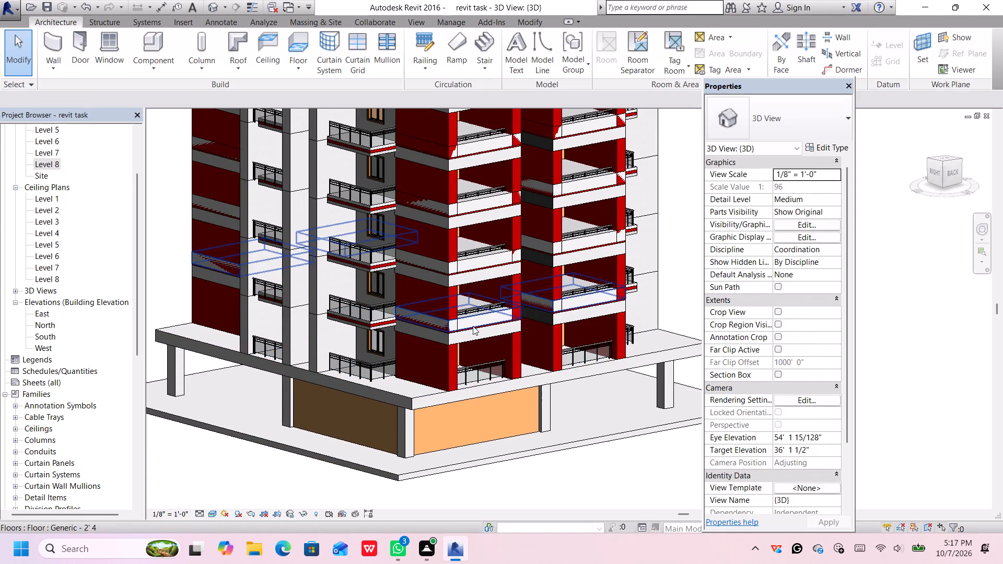
Raise the base of the northeast bay's outer red side wall on Level 3 to a 3' 3" base offset.
{"action": "scroll", "coordinate": [461, 325], "scroll_direction": "up", "scroll_amount": 9}
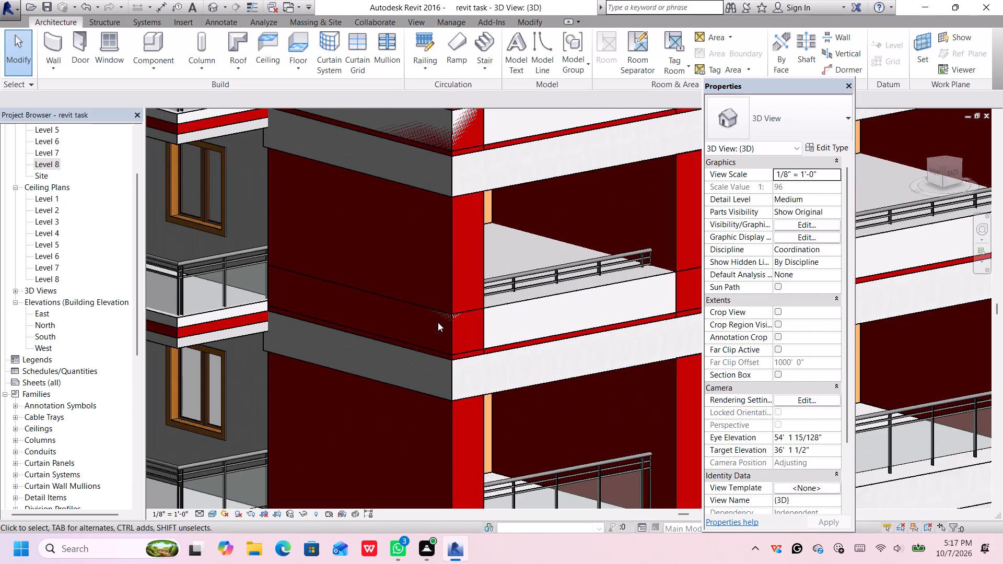
{"action": "scroll", "coordinate": [438, 322], "scroll_direction": "up", "scroll_amount": 1}
{"action": "left_click", "coordinate": [445, 326]}
{"action": "left_click", "coordinate": [458, 335]}
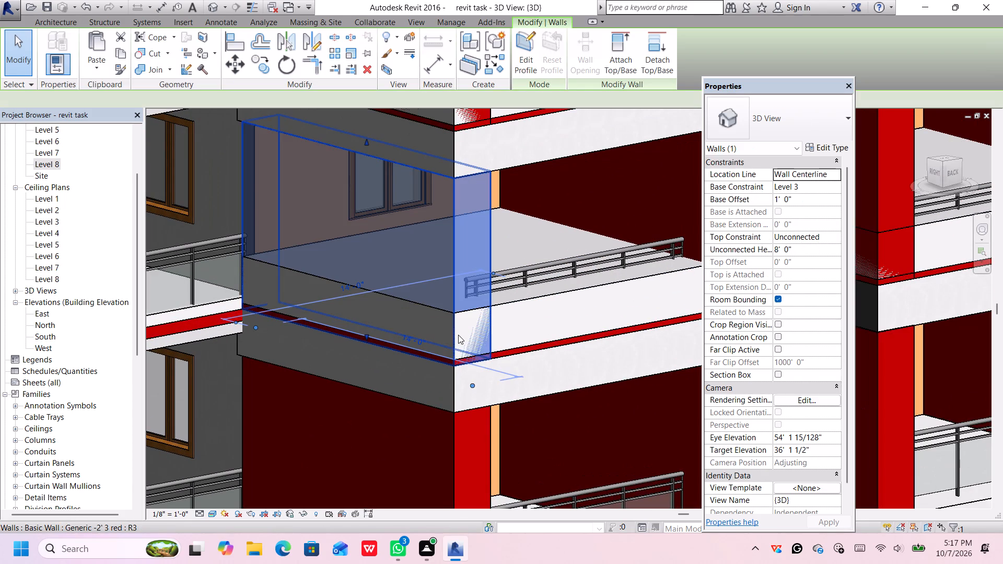
{"action": "scroll", "coordinate": [357, 350], "scroll_direction": "up", "scroll_amount": 3}
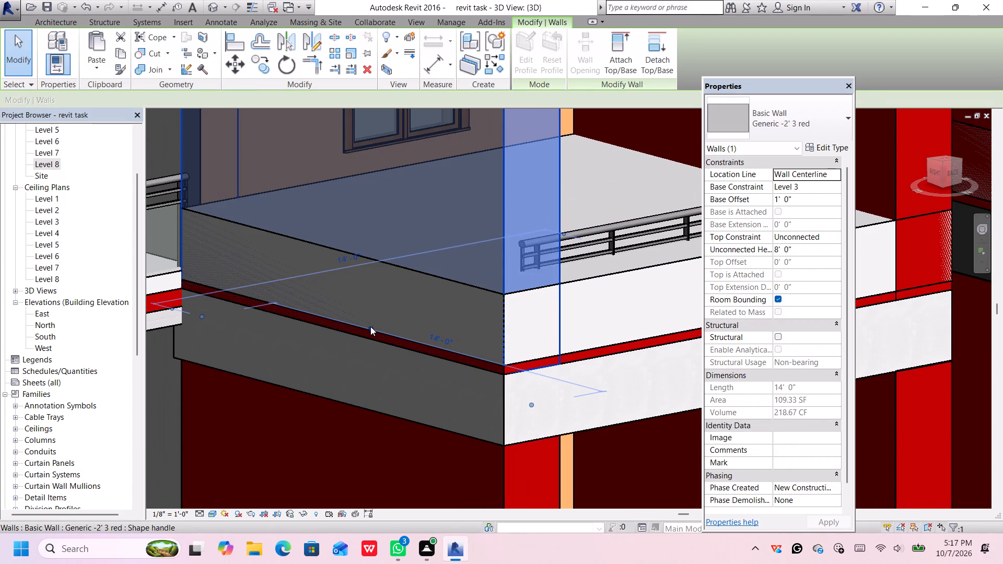
{"action": "left_click_drag", "start_coordinate": [370, 327], "coordinate": [376, 261]}
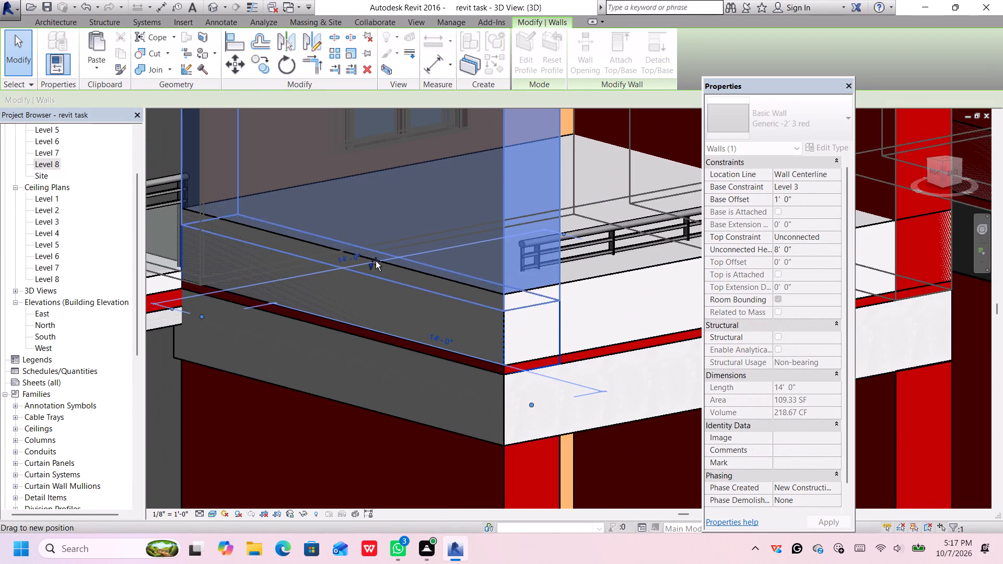
{"action": "left_click_drag", "start_coordinate": [376, 261], "coordinate": [376, 244]}
Raise the base of the northeast bay's inner red side wall on Level 3 to a 3' 3" base offset.
{"action": "scroll", "coordinate": [541, 328], "scroll_direction": "down", "scroll_amount": 4}
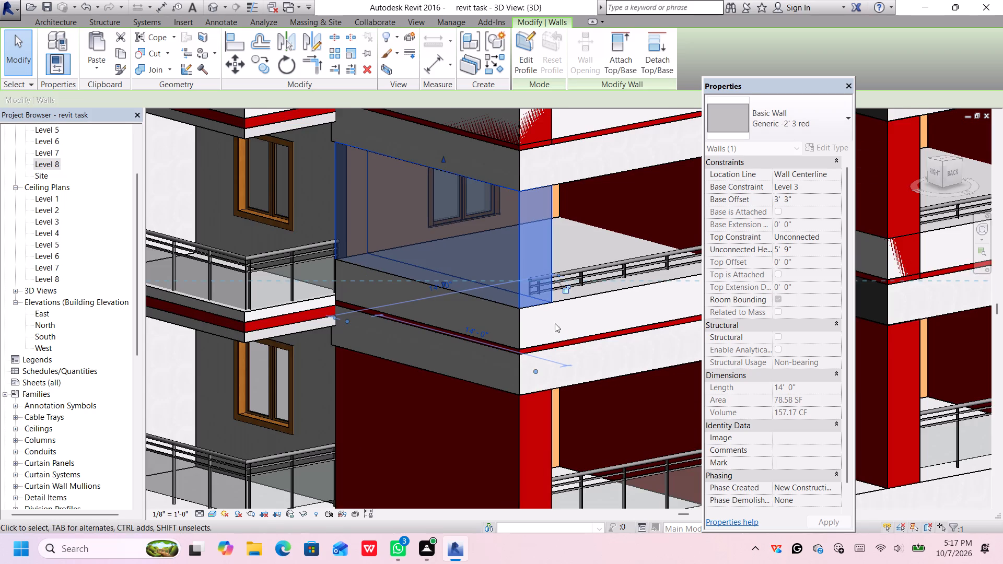
{"action": "middle_click_drag", "start_coordinate": [573, 324], "coordinate": [254, 325]}
{"action": "scroll", "coordinate": [456, 293], "scroll_direction": "up", "scroll_amount": 2}
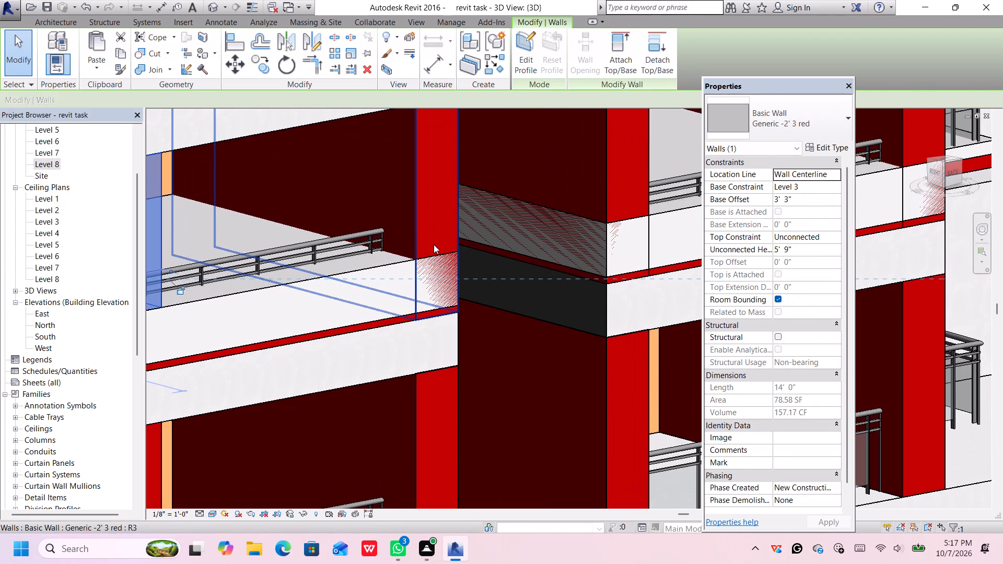
{"action": "left_click", "coordinate": [429, 237]}
{"action": "left_click", "coordinate": [417, 232]}
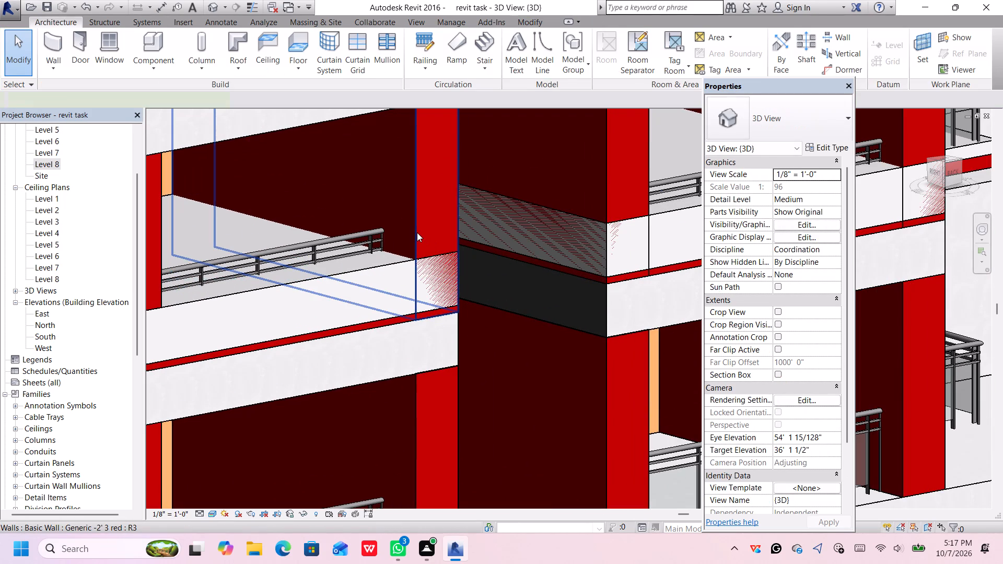
{"action": "scroll", "coordinate": [305, 256], "scroll_direction": "up", "scroll_amount": 3}
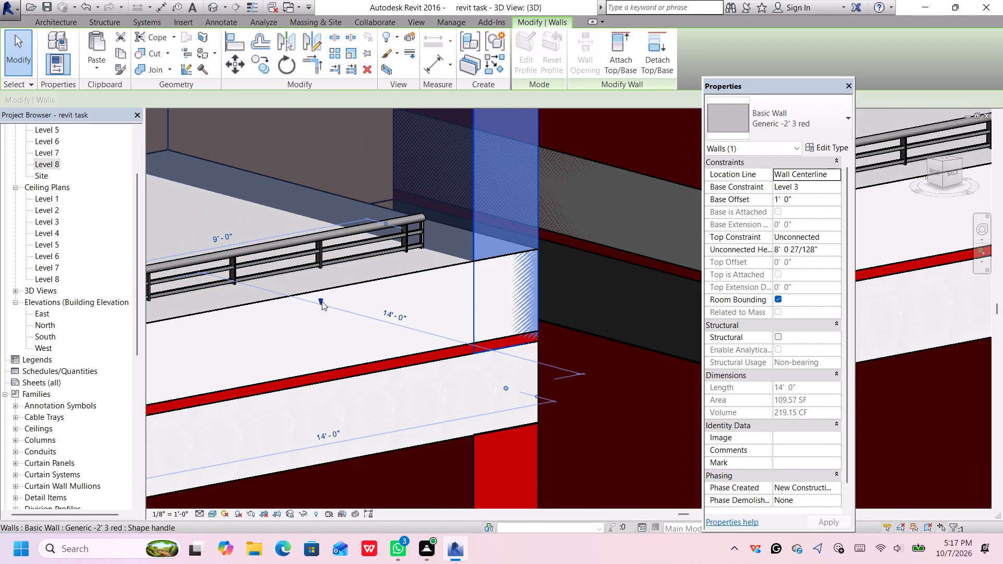
{"action": "left_click_drag", "start_coordinate": [319, 301], "coordinate": [343, 204]}
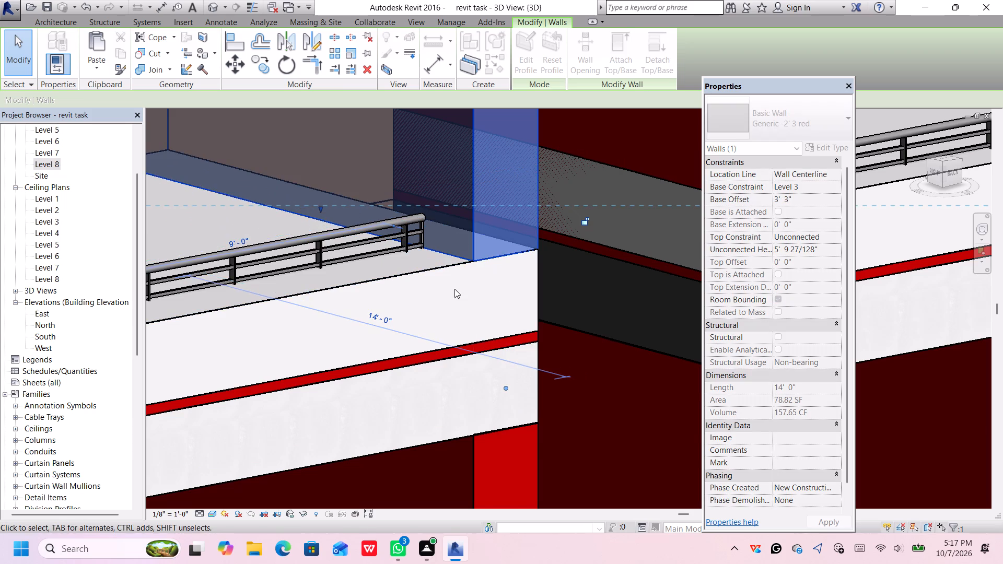
Raise the base of the northwest bay's inner red side wall on Level 3 to a 3' 3" base offset.
{"action": "scroll", "coordinate": [458, 289], "scroll_direction": "down", "scroll_amount": 9}
{"action": "middle_click_drag", "start_coordinate": [581, 303], "coordinate": [534, 290]}
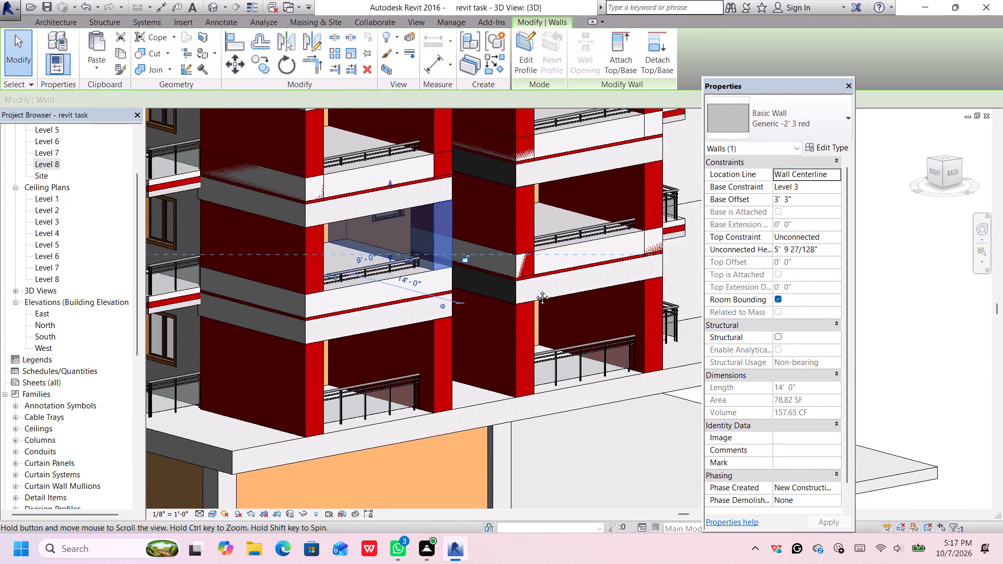
{"action": "middle_click_drag", "start_coordinate": [534, 290], "coordinate": [417, 315]}
{"action": "scroll", "coordinate": [415, 291], "scroll_direction": "up", "scroll_amount": 2}
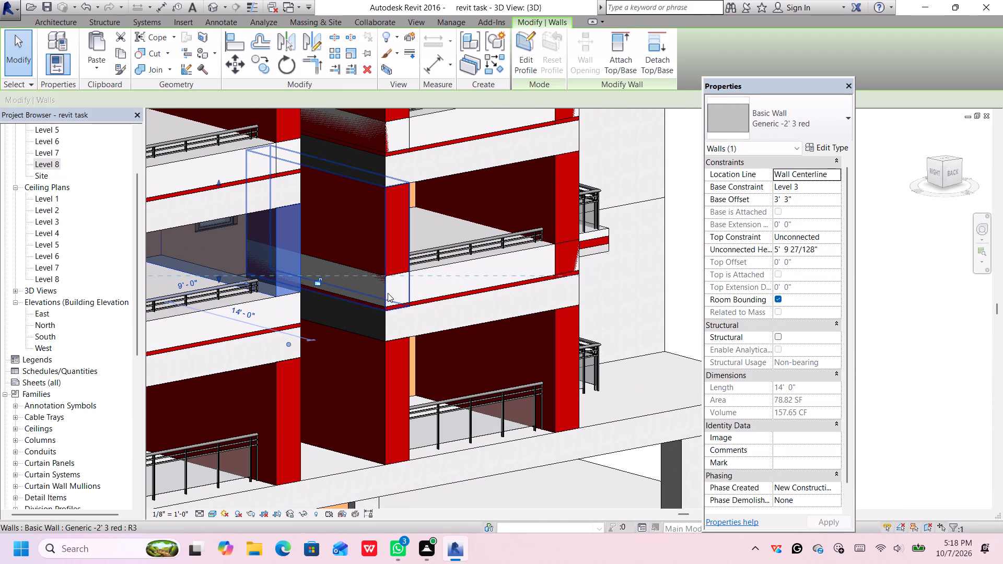
{"action": "left_click", "coordinate": [383, 238]}
{"action": "scroll", "coordinate": [358, 293], "scroll_direction": "up", "scroll_amount": 5}
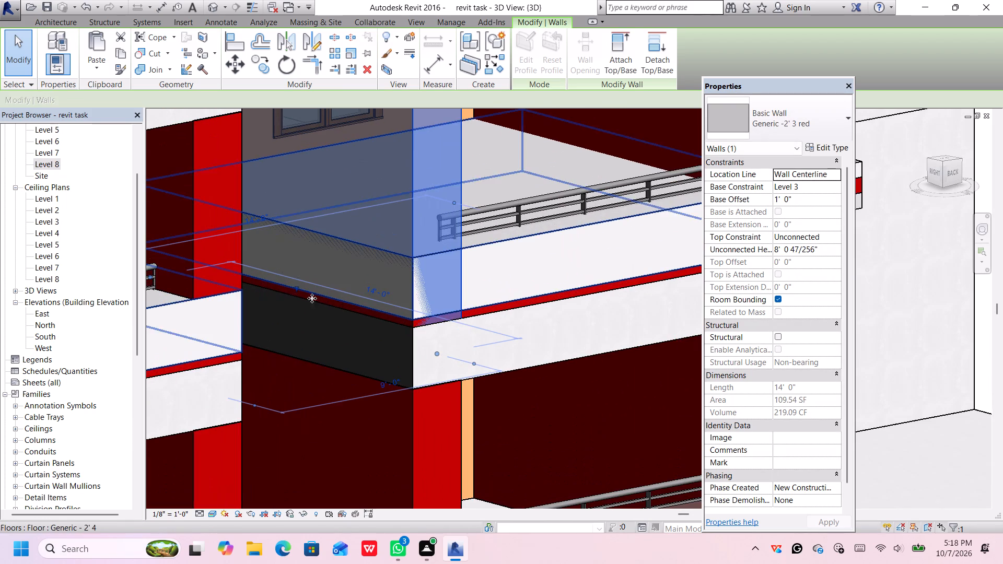
{"action": "left_click_drag", "start_coordinate": [296, 288], "coordinate": [307, 226]}
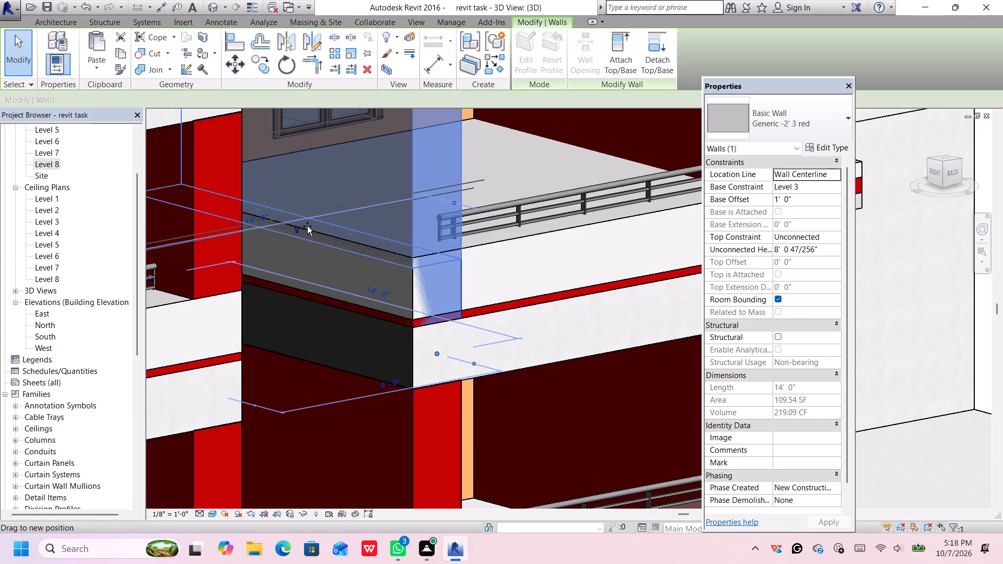
{"action": "left_click_drag", "start_coordinate": [307, 226], "coordinate": [306, 220]}
Raise the base of the northwest bay's outer red side wall on Level 3 to the top of the white floor band.
{"action": "scroll", "coordinate": [450, 301], "scroll_direction": "down", "scroll_amount": 4}
{"action": "middle_click_drag", "start_coordinate": [512, 282], "coordinate": [396, 326]}
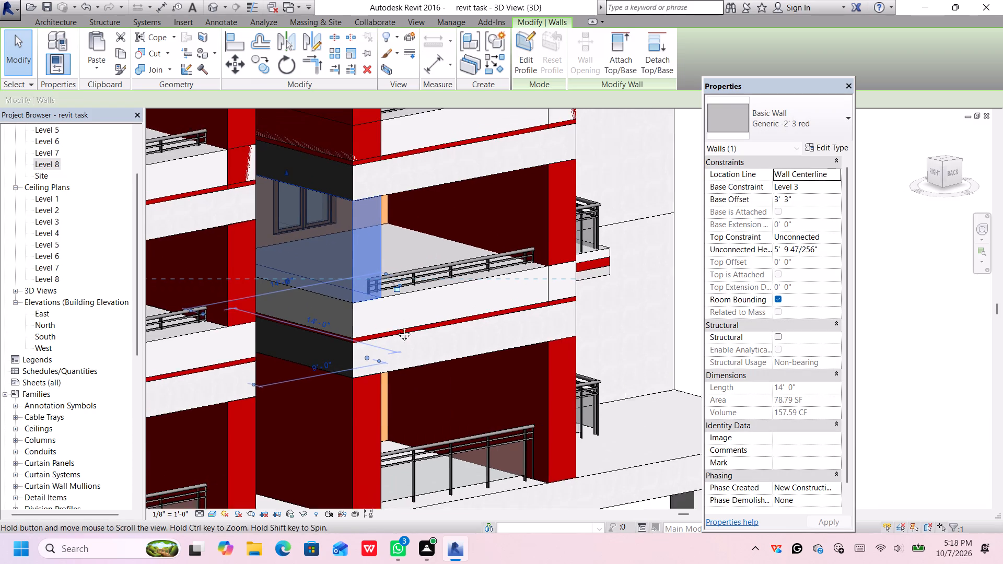
{"action": "middle_click_drag", "start_coordinate": [396, 326], "coordinate": [334, 347]}
{"action": "left_click", "coordinate": [429, 258]}
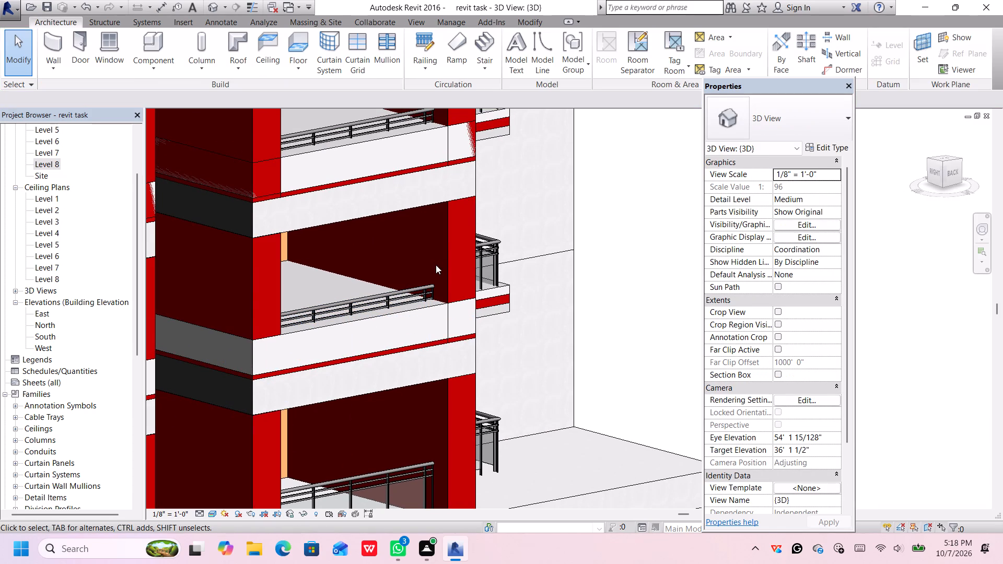
{"action": "left_click", "coordinate": [443, 261]}
{"action": "scroll", "coordinate": [437, 278], "scroll_direction": "up", "scroll_amount": 4}
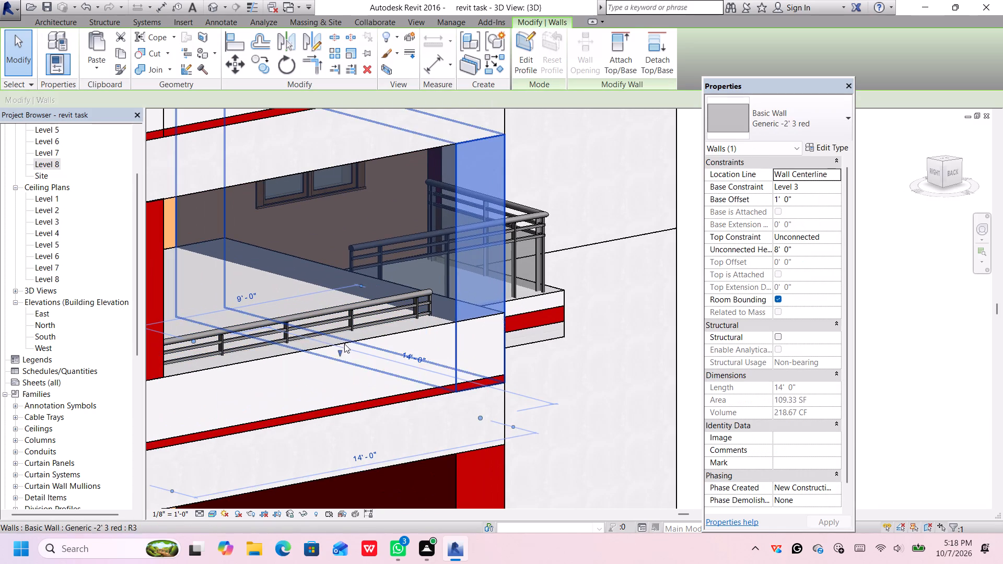
{"action": "left_click_drag", "start_coordinate": [340, 352], "coordinate": [338, 315]}
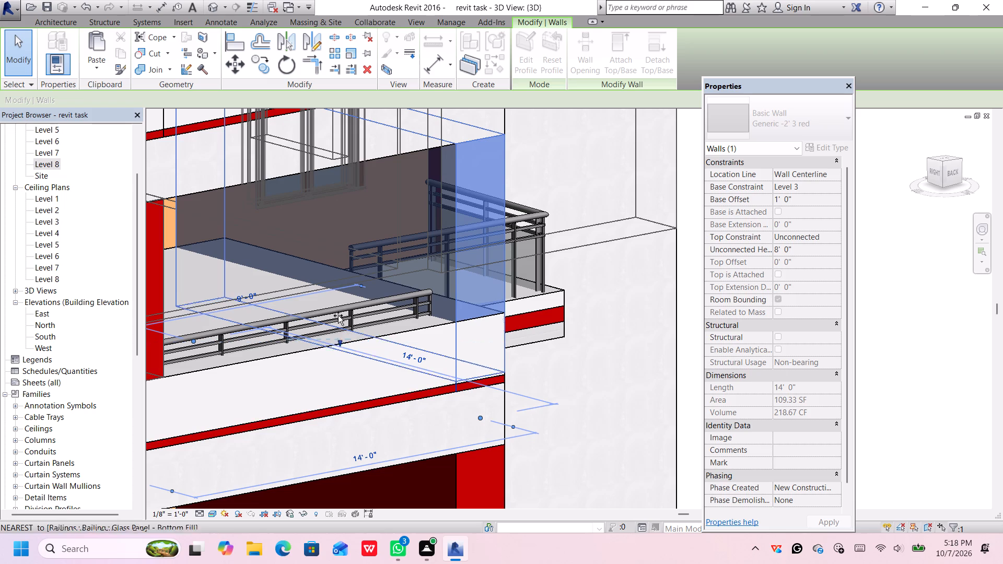
{"action": "left_click_drag", "start_coordinate": [338, 315], "coordinate": [151, 64]}
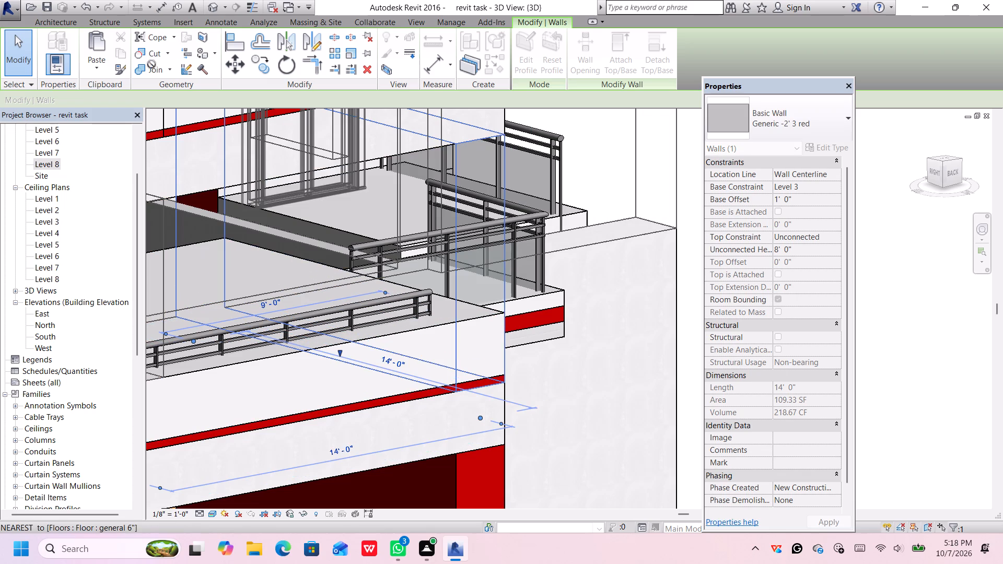
{"action": "left_click_drag", "start_coordinate": [151, 64], "coordinate": [156, 48]}
{"action": "scroll", "coordinate": [386, 285], "scroll_direction": "down", "scroll_amount": 6}
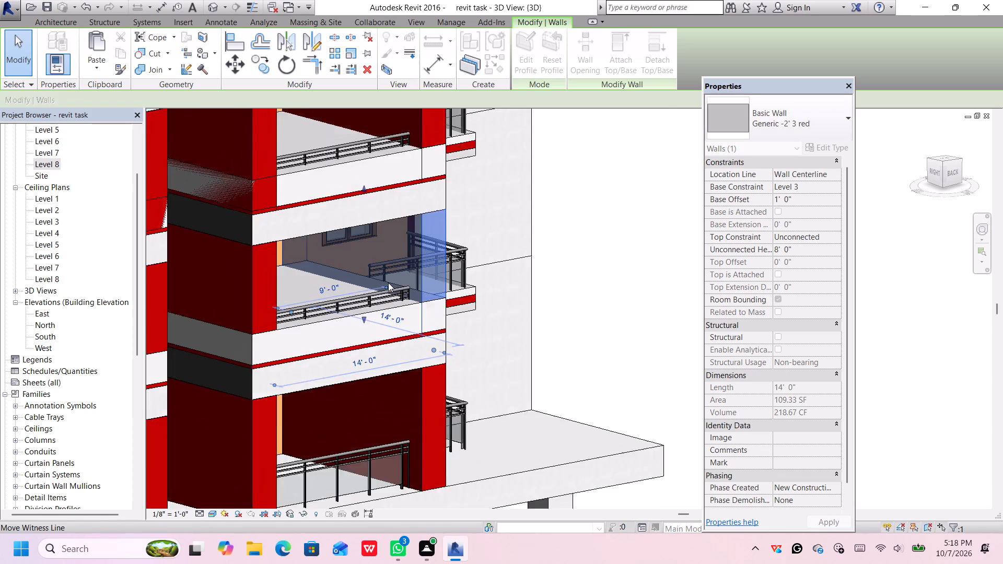
{"action": "scroll", "coordinate": [403, 294], "scroll_direction": "up", "scroll_amount": 4}
{"action": "left_click", "coordinate": [440, 264]}
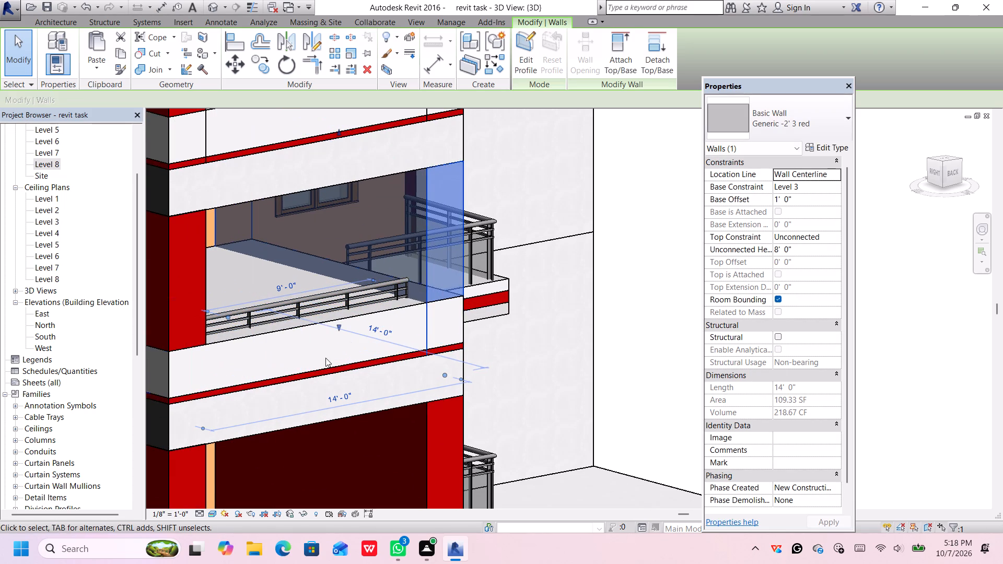
{"action": "scroll", "coordinate": [334, 345], "scroll_direction": "up", "scroll_amount": 4}
{"action": "scroll", "coordinate": [344, 332], "scroll_direction": "down", "scroll_amount": 2}
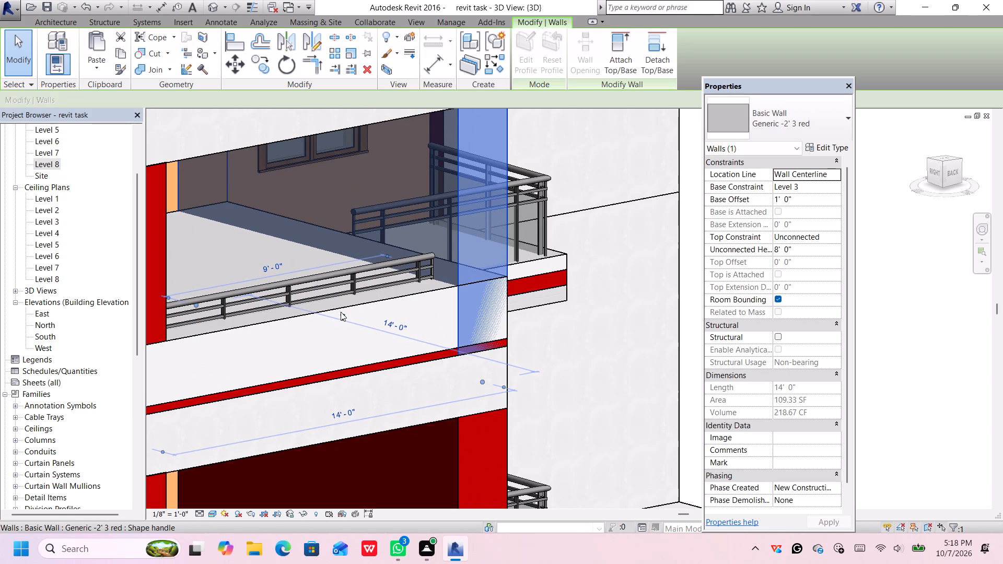
{"action": "left_click_drag", "start_coordinate": [344, 318], "coordinate": [350, 243]}
{"action": "scroll", "coordinate": [398, 290], "scroll_direction": "down", "scroll_amount": 7}
{"action": "left_click", "coordinate": [551, 259]}
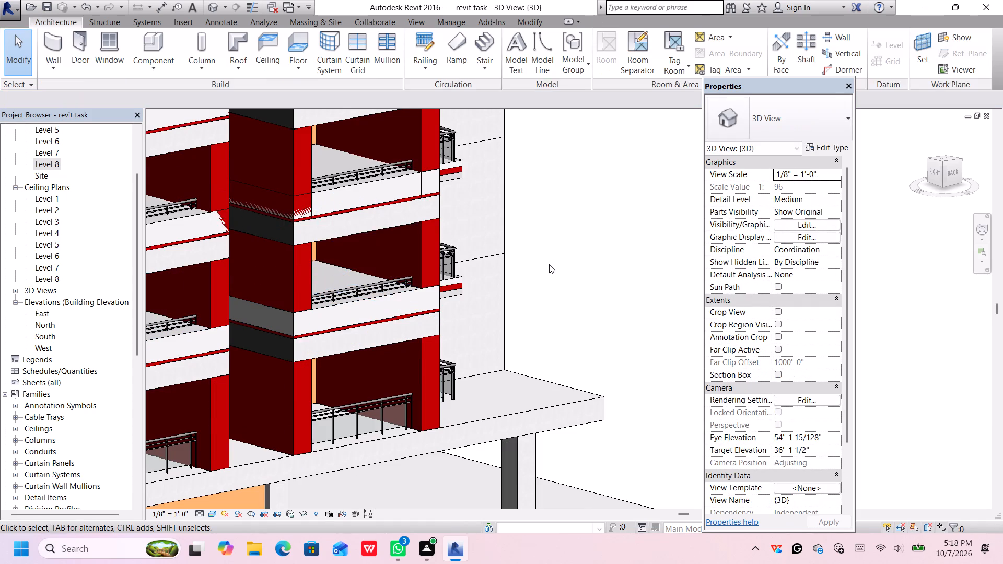
Raise the base of the northeast bay's outer red side wall on Level 4 to a 3' 3" base offset.
{"action": "scroll", "coordinate": [547, 265], "scroll_direction": "down", "scroll_amount": 5}
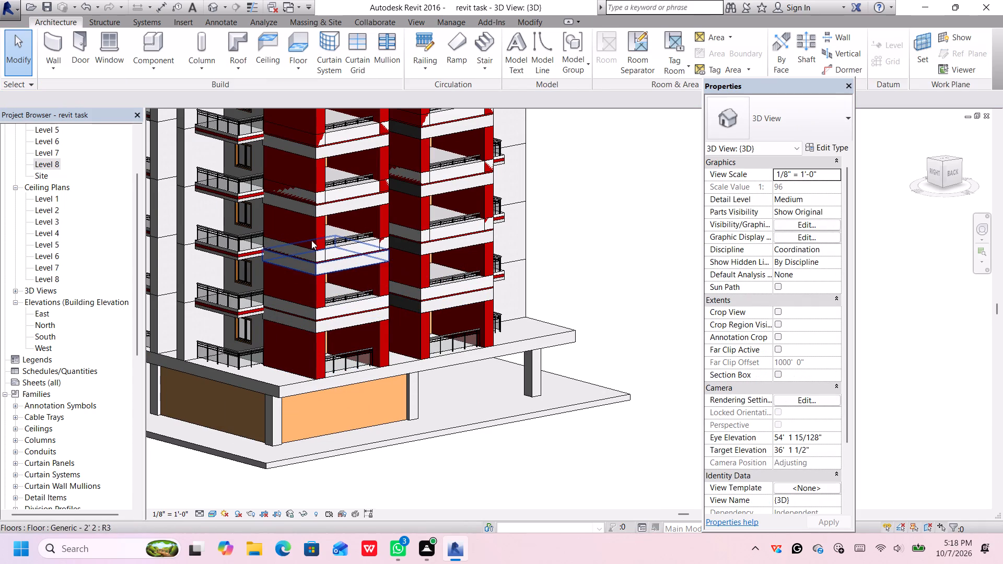
{"action": "middle_click_drag", "start_coordinate": [298, 201], "coordinate": [337, 315]}
{"action": "scroll", "coordinate": [335, 300], "scroll_direction": "up", "scroll_amount": 3}
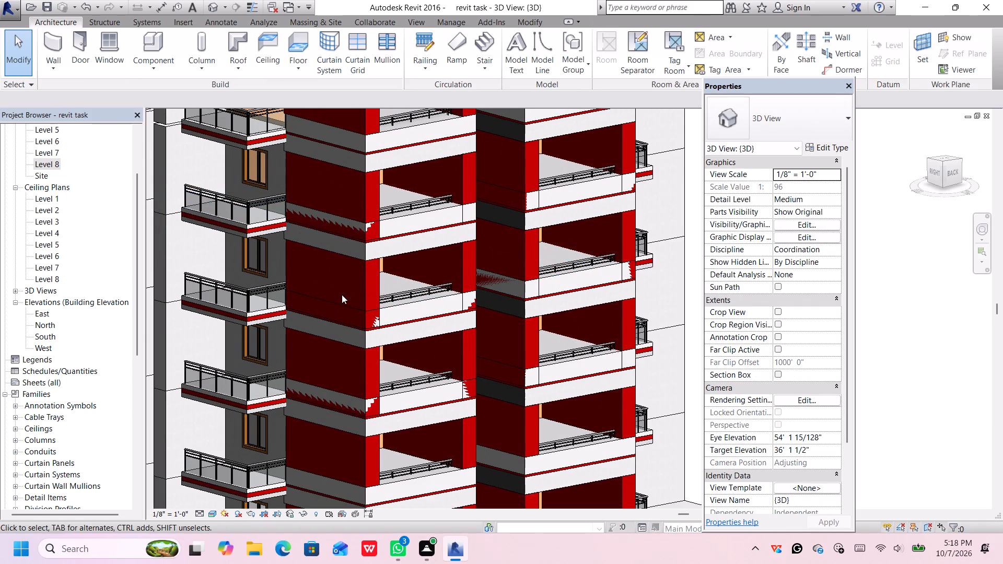
{"action": "middle_click_drag", "start_coordinate": [361, 395], "coordinate": [359, 388]}
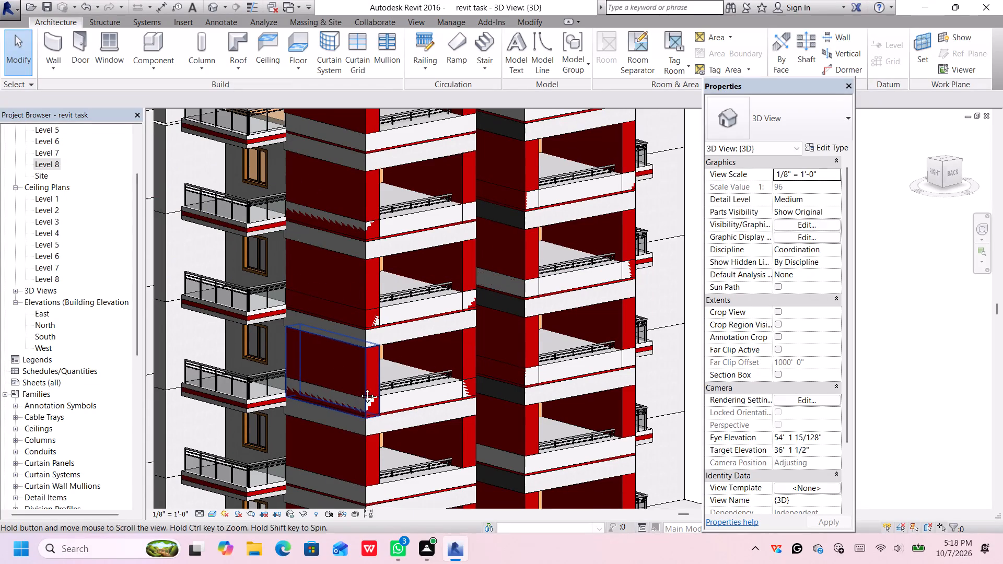
{"action": "middle_click_drag", "start_coordinate": [359, 388], "coordinate": [356, 321]}
{"action": "left_click", "coordinate": [357, 312]}
{"action": "scroll", "coordinate": [355, 346], "scroll_direction": "up", "scroll_amount": 5}
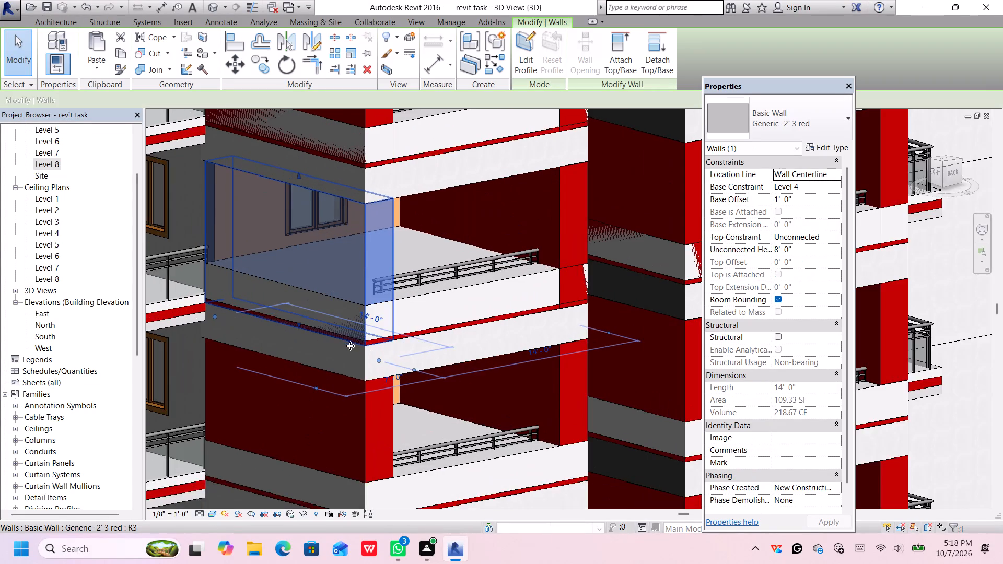
{"action": "scroll", "coordinate": [322, 340], "scroll_direction": "up", "scroll_amount": 3}
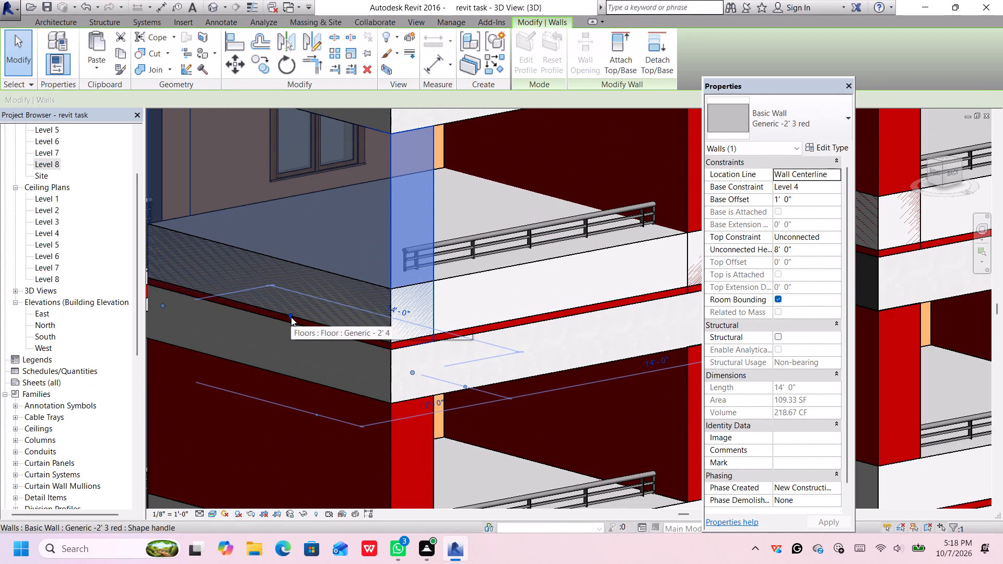
{"action": "left_click_drag", "start_coordinate": [289, 317], "coordinate": [299, 255]}
Raise the base of the northeast bay's inner red side wall on Level 4 to a 3' 3" base offset.
{"action": "scroll", "coordinate": [510, 312], "scroll_direction": "down", "scroll_amount": 2}
{"action": "middle_click_drag", "start_coordinate": [523, 303], "coordinate": [332, 371]}
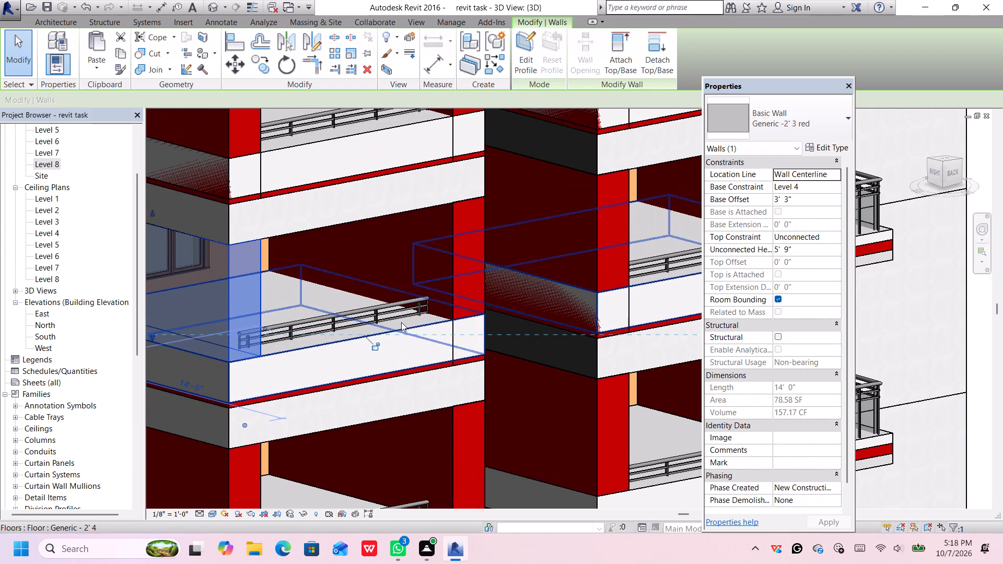
{"action": "left_click", "coordinate": [454, 287]}
{"action": "scroll", "coordinate": [398, 349], "scroll_direction": "up", "scroll_amount": 4}
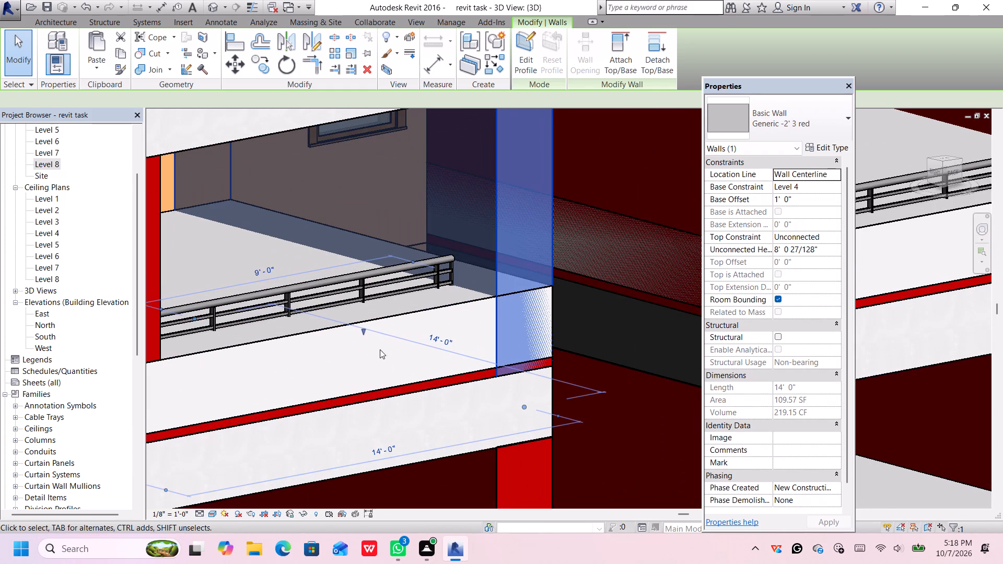
{"action": "left_click_drag", "start_coordinate": [363, 330], "coordinate": [361, 314]}
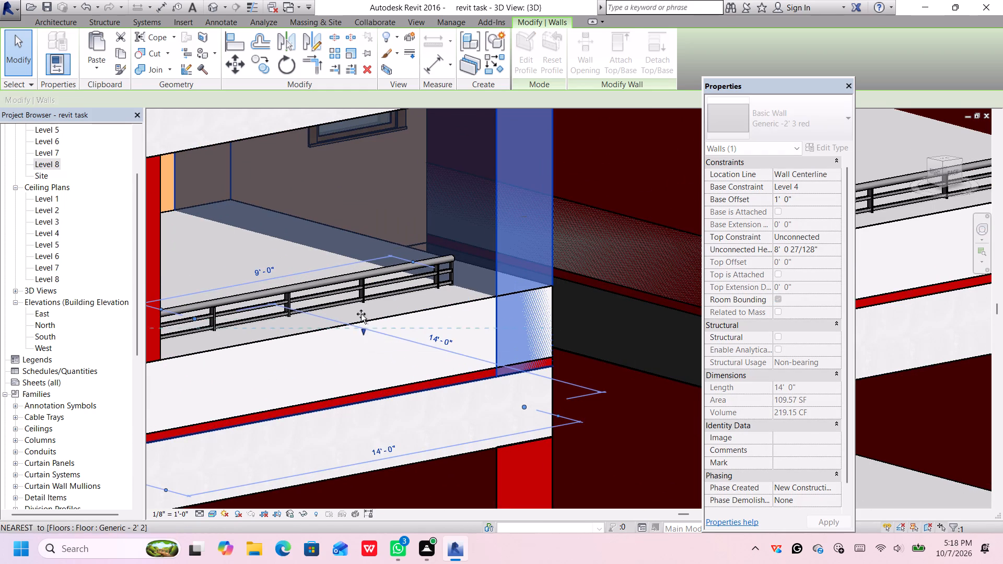
{"action": "left_click_drag", "start_coordinate": [361, 314], "coordinate": [365, 253]}
Raise the base of the northwest bay's inner red side wall on Level 4 to a 3' 3" base offset.
{"action": "scroll", "coordinate": [504, 340], "scroll_direction": "down", "scroll_amount": 5}
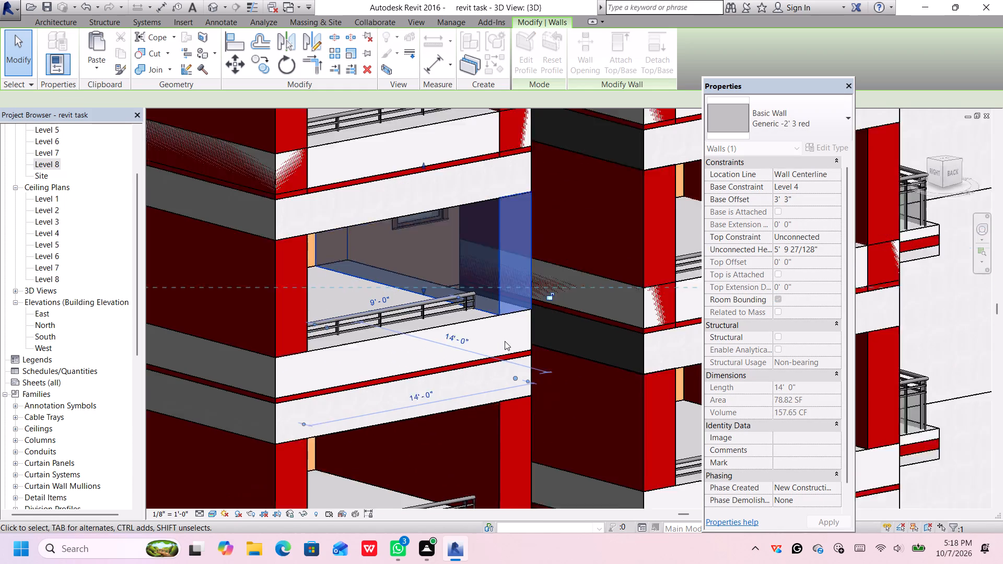
{"action": "middle_click_drag", "start_coordinate": [541, 336], "coordinate": [283, 405]}
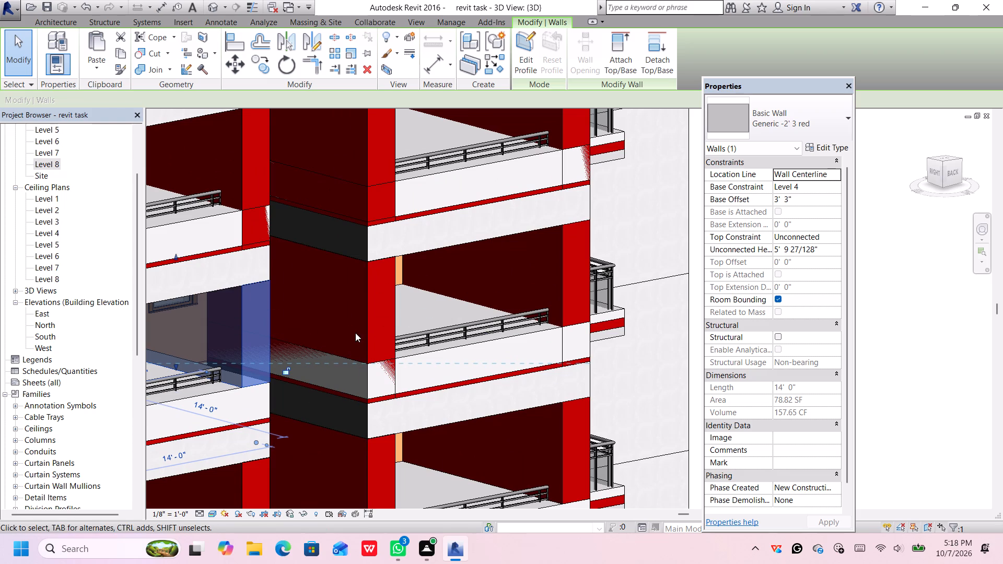
{"action": "left_click", "coordinate": [362, 321]}
{"action": "scroll", "coordinate": [351, 374], "scroll_direction": "up", "scroll_amount": 5}
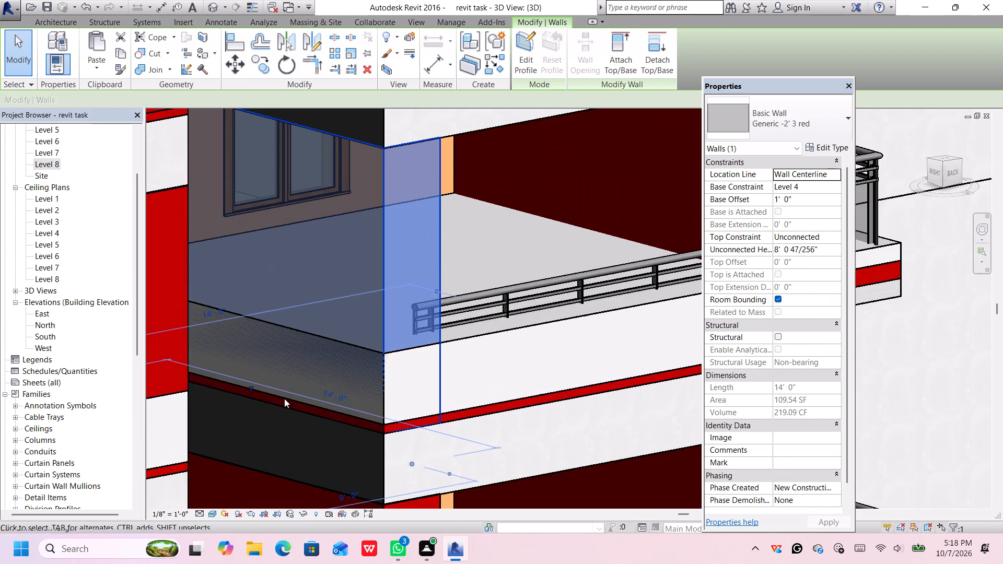
{"action": "left_click_drag", "start_coordinate": [250, 389], "coordinate": [259, 310]}
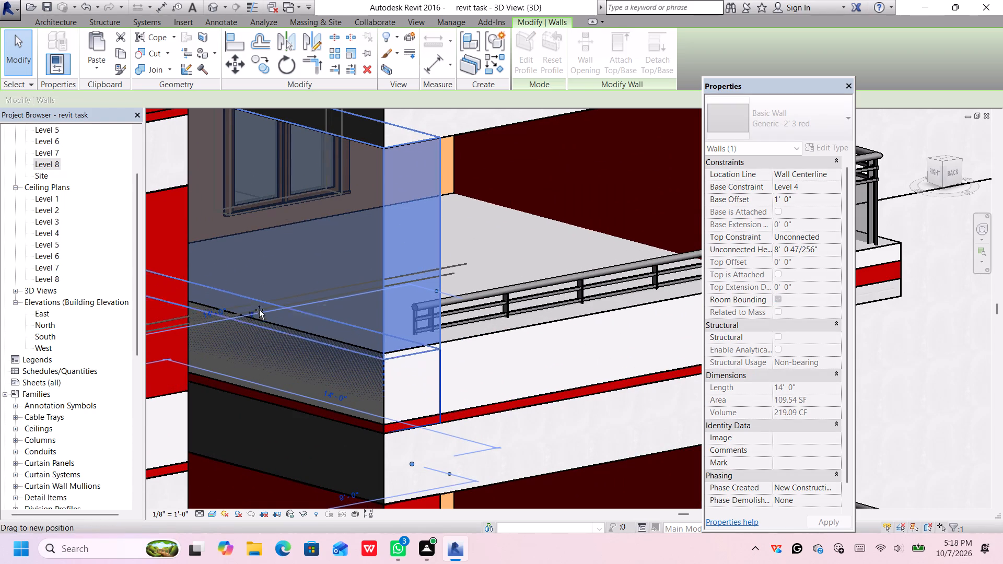
{"action": "left_click_drag", "start_coordinate": [259, 310], "coordinate": [260, 303]}
Raise the base of the northwest bay's outer red side wall on Level 4 to a 3' 3" base offset.
{"action": "middle_click_drag", "start_coordinate": [493, 385], "coordinate": [134, 459]}
{"action": "scroll", "coordinate": [134, 459], "scroll_direction": "down", "scroll_amount": 1}
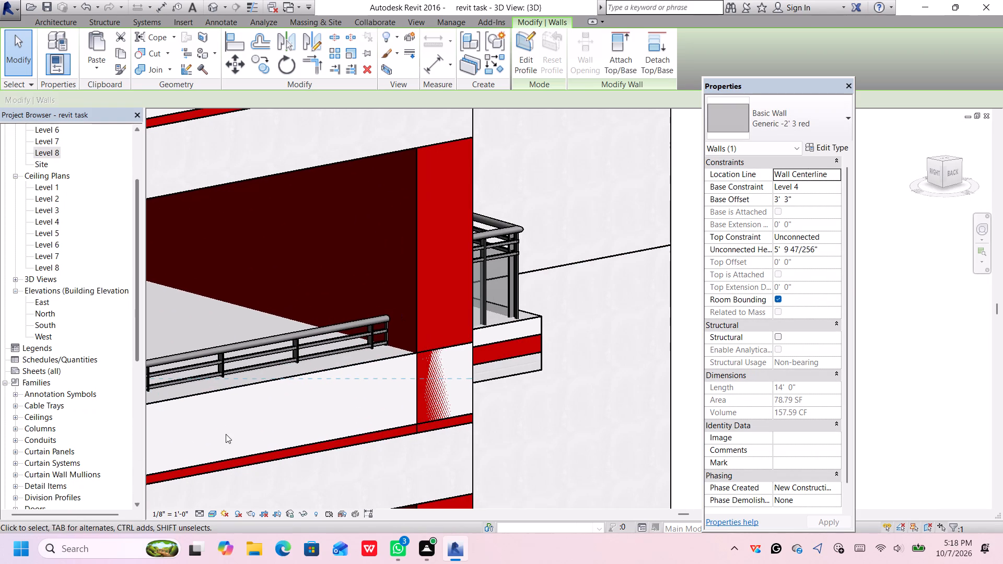
{"action": "left_click", "coordinate": [421, 294]}
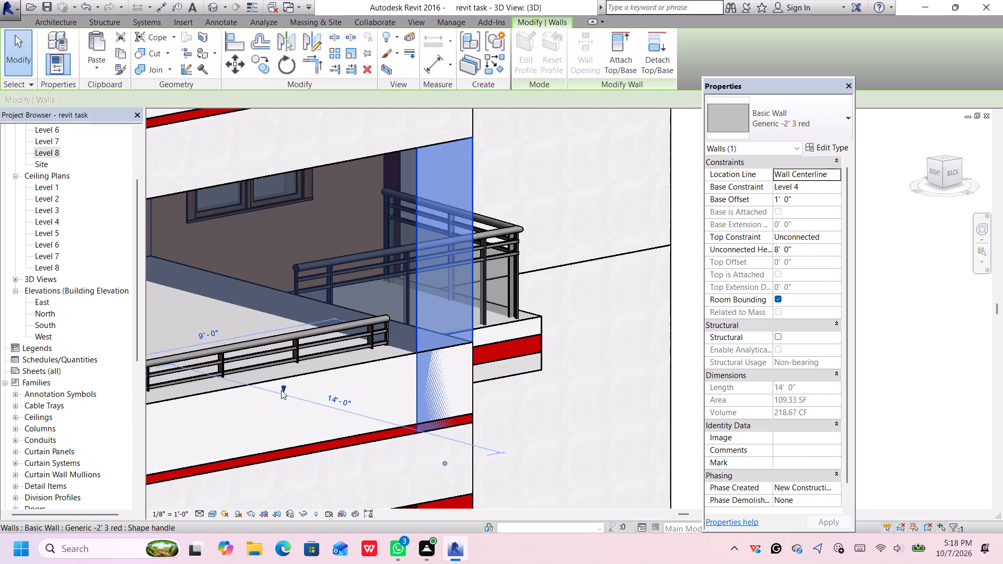
{"action": "left_click_drag", "start_coordinate": [281, 390], "coordinate": [300, 302]}
Raise the base of the northeast bay's outer red side wall on Level 5 to a 3' 3" base offset.
{"action": "scroll", "coordinate": [459, 350], "scroll_direction": "down", "scroll_amount": 6}
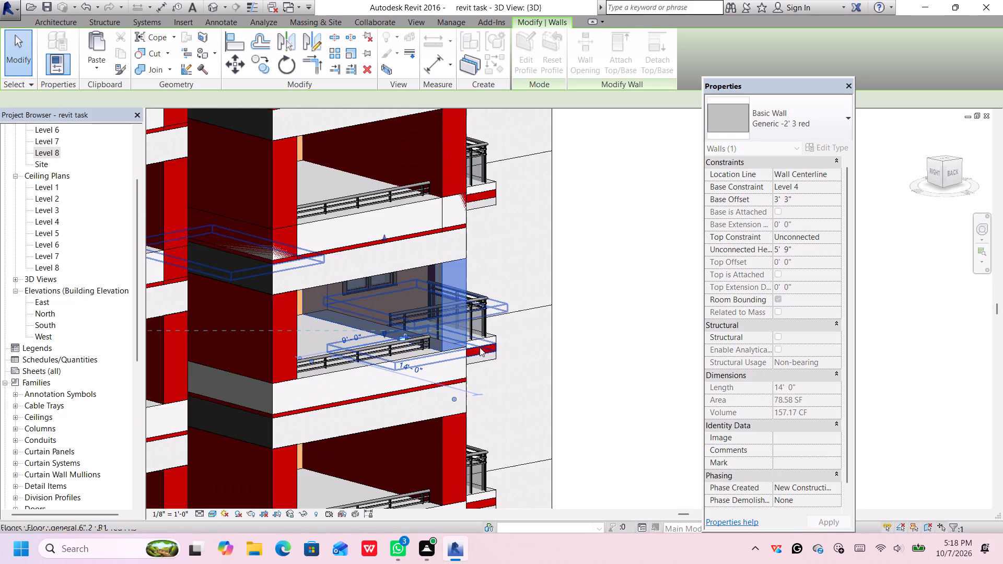
{"action": "scroll", "coordinate": [481, 349], "scroll_direction": "down", "scroll_amount": 5}
{"action": "middle_click_drag", "start_coordinate": [377, 422], "coordinate": [460, 382]}
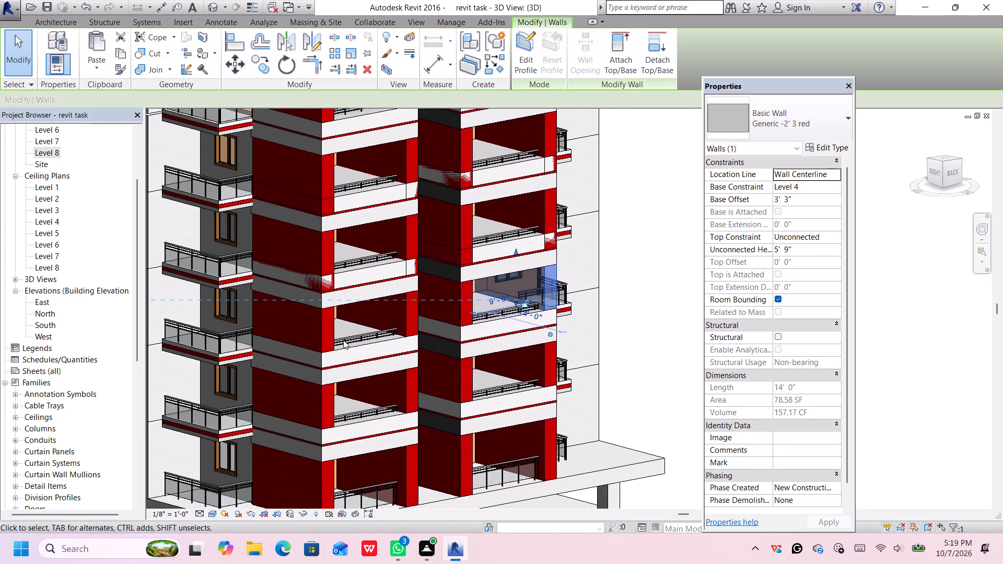
{"action": "scroll", "coordinate": [289, 284], "scroll_direction": "up", "scroll_amount": 3}
{"action": "middle_click_drag", "start_coordinate": [309, 268], "coordinate": [291, 345]}
{"action": "scroll", "coordinate": [304, 321], "scroll_direction": "up", "scroll_amount": 2}
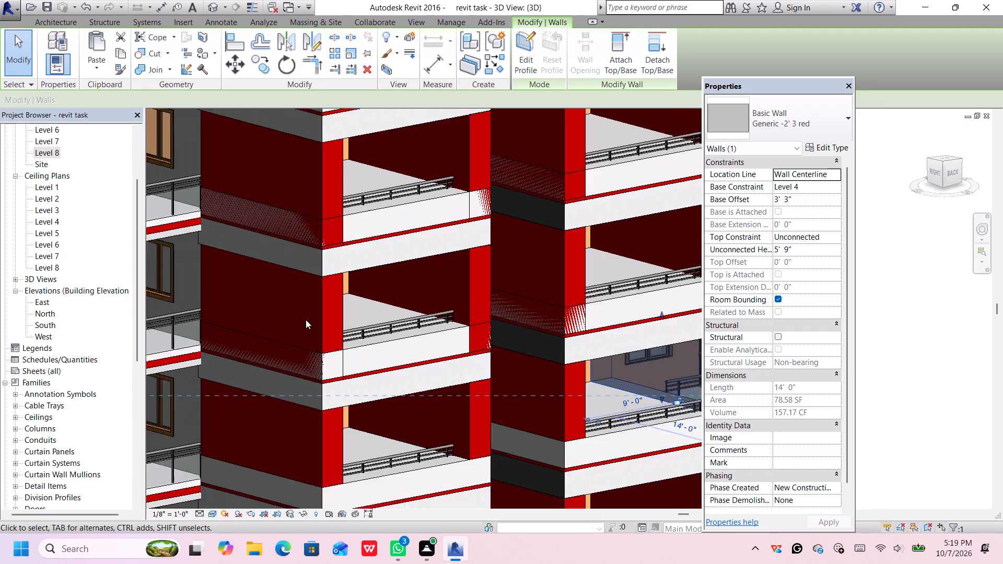
{"action": "scroll", "coordinate": [321, 309], "scroll_direction": "up", "scroll_amount": 3}
{"action": "left_click", "coordinate": [321, 310]}
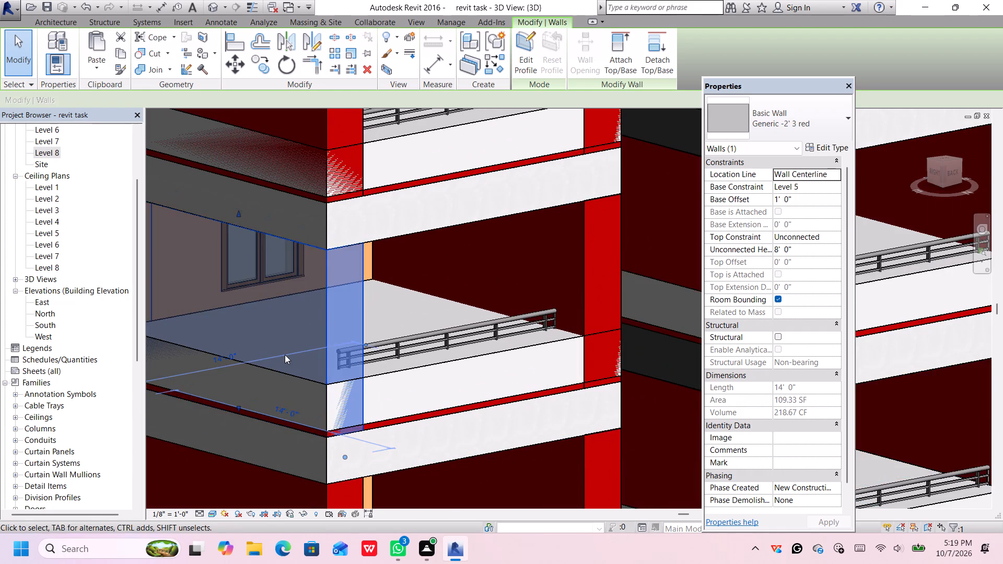
{"action": "scroll", "coordinate": [285, 355], "scroll_direction": "down", "scroll_amount": 1}
{"action": "middle_click_drag", "start_coordinate": [287, 356], "coordinate": [369, 357]}
{"action": "scroll", "coordinate": [330, 404], "scroll_direction": "up", "scroll_amount": 2}
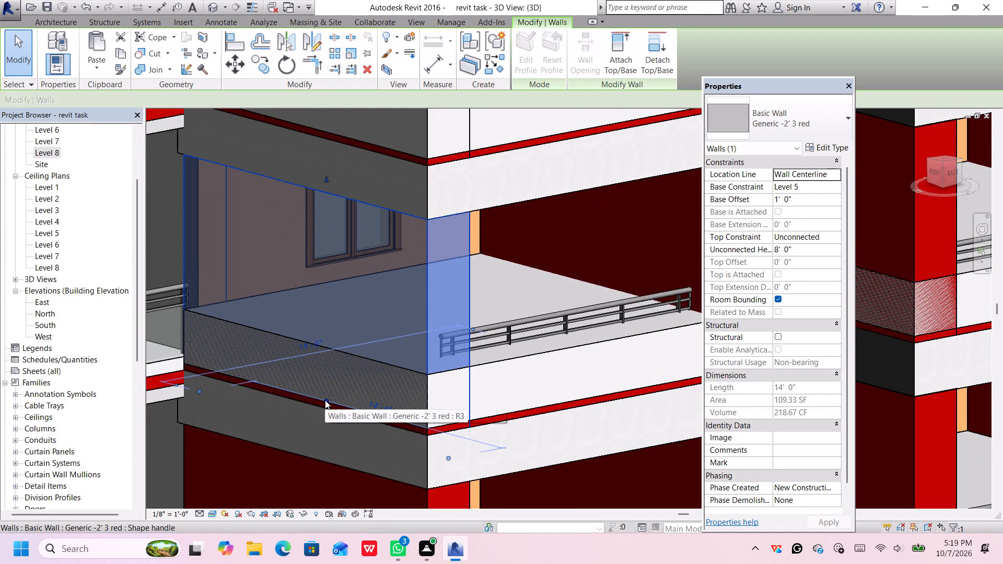
{"action": "left_click_drag", "start_coordinate": [325, 400], "coordinate": [334, 337]}
Raise the base of the northeast bay's inner red side wall on Level 5 to the top of the white floor band.
{"action": "scroll", "coordinate": [417, 373], "scroll_direction": "down", "scroll_amount": 4}
{"action": "middle_click_drag", "start_coordinate": [494, 381], "coordinate": [246, 392]}
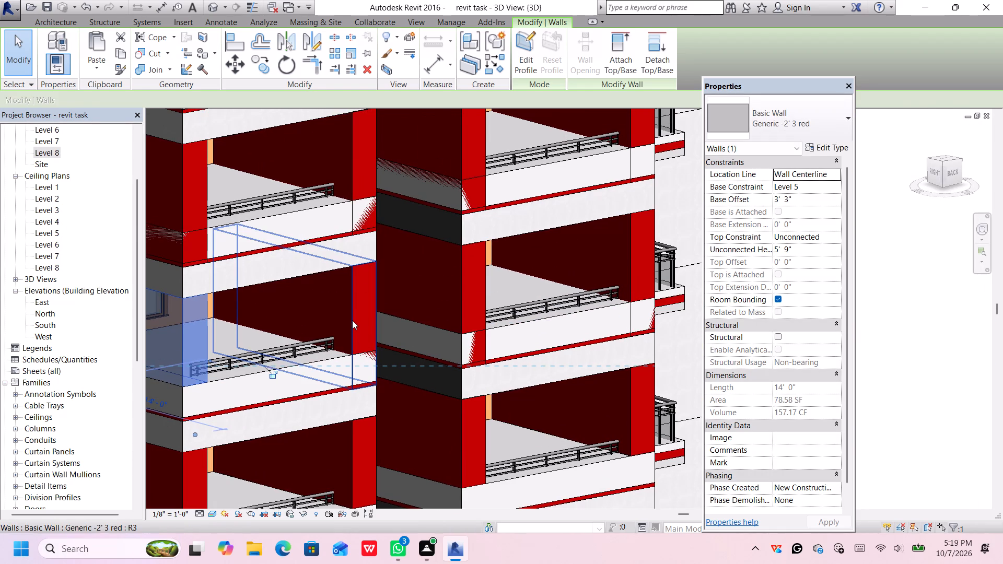
{"action": "left_click", "coordinate": [352, 320]}
{"action": "scroll", "coordinate": [309, 358], "scroll_direction": "up", "scroll_amount": 9}
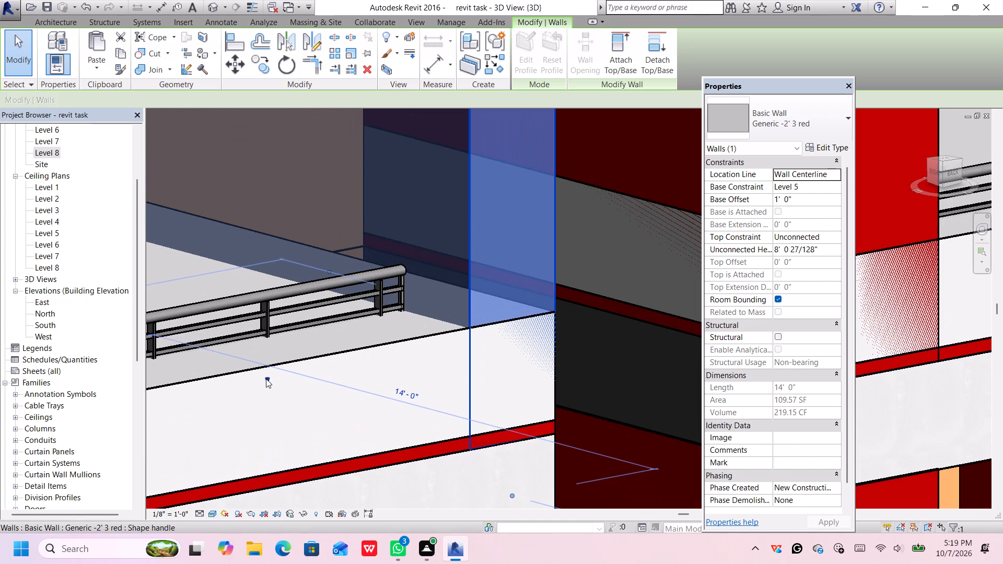
{"action": "left_click_drag", "start_coordinate": [266, 380], "coordinate": [271, 256]}
Raise the base of the northwest bay's inner red side wall on Level 5 to a 3' 3" base offset.
{"action": "scroll", "coordinate": [479, 384], "scroll_direction": "down", "scroll_amount": 6}
{"action": "middle_click_drag", "start_coordinate": [617, 378], "coordinate": [289, 462]}
{"action": "left_click", "coordinate": [319, 367]}
{"action": "scroll", "coordinate": [250, 456], "scroll_direction": "up", "scroll_amount": 4}
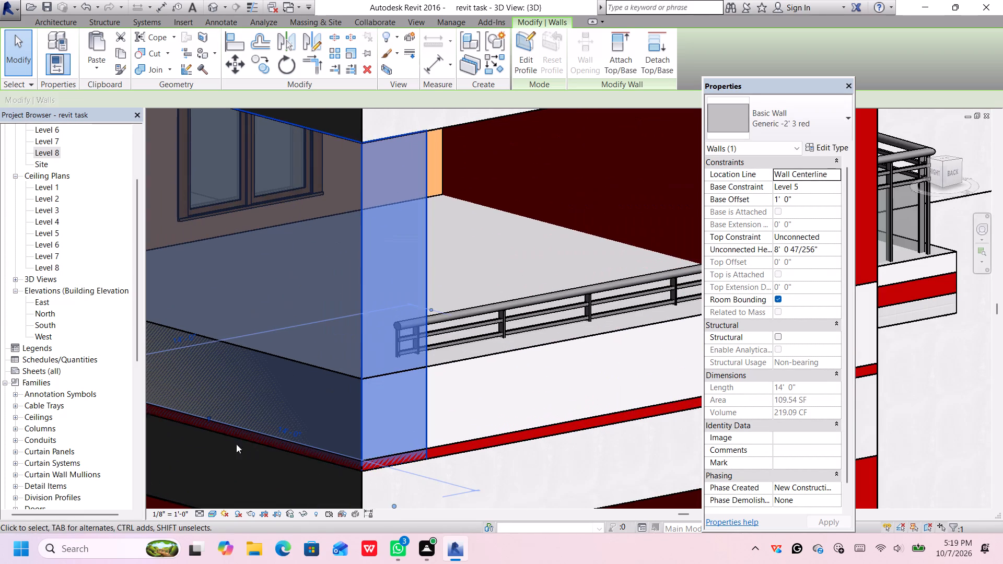
{"action": "left_click_drag", "start_coordinate": [210, 420], "coordinate": [229, 342]}
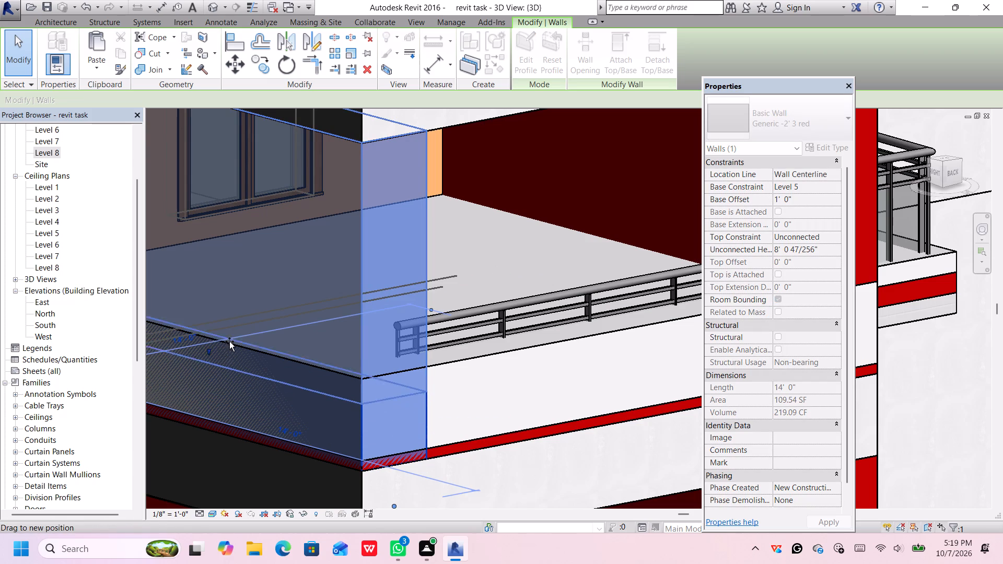
{"action": "left_click_drag", "start_coordinate": [229, 342], "coordinate": [233, 322]}
Raise the base of the northwest bay's outer red side wall on Level 5 to a 3' 3" base offset.
{"action": "scroll", "coordinate": [432, 417], "scroll_direction": "down", "scroll_amount": 2}
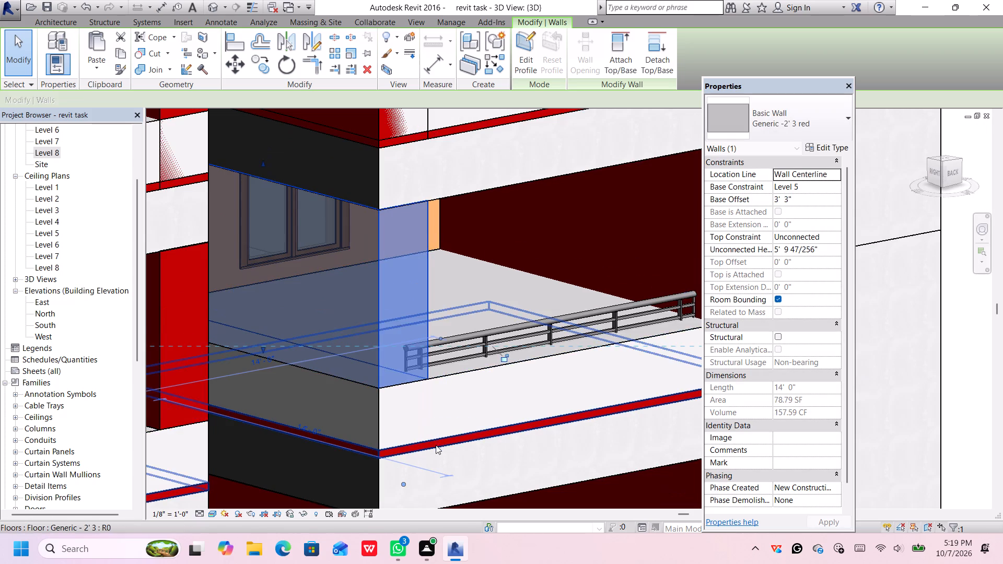
{"action": "middle_click_drag", "start_coordinate": [562, 343], "coordinate": [194, 391]}
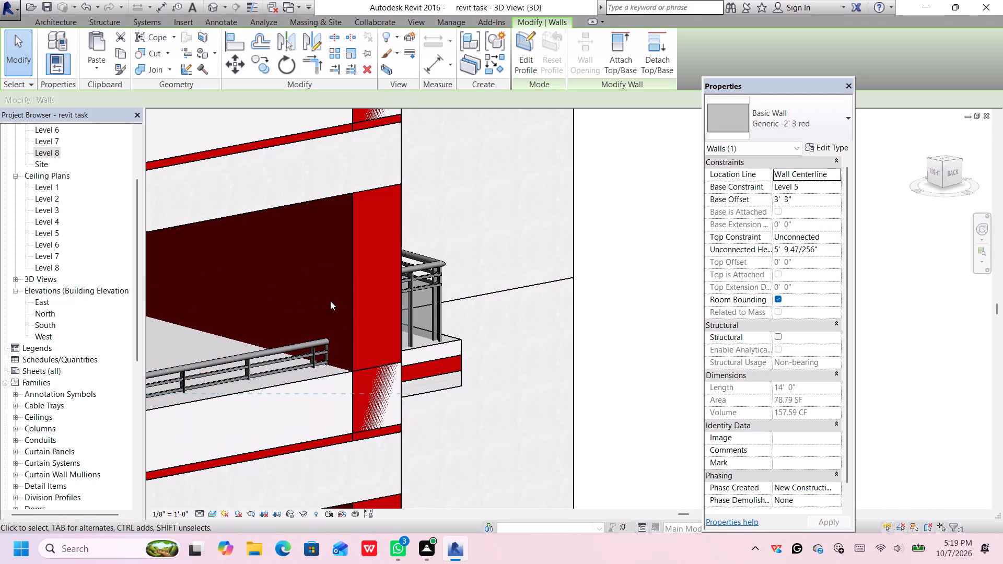
{"action": "left_click", "coordinate": [342, 301]}
{"action": "left_click", "coordinate": [354, 304]}
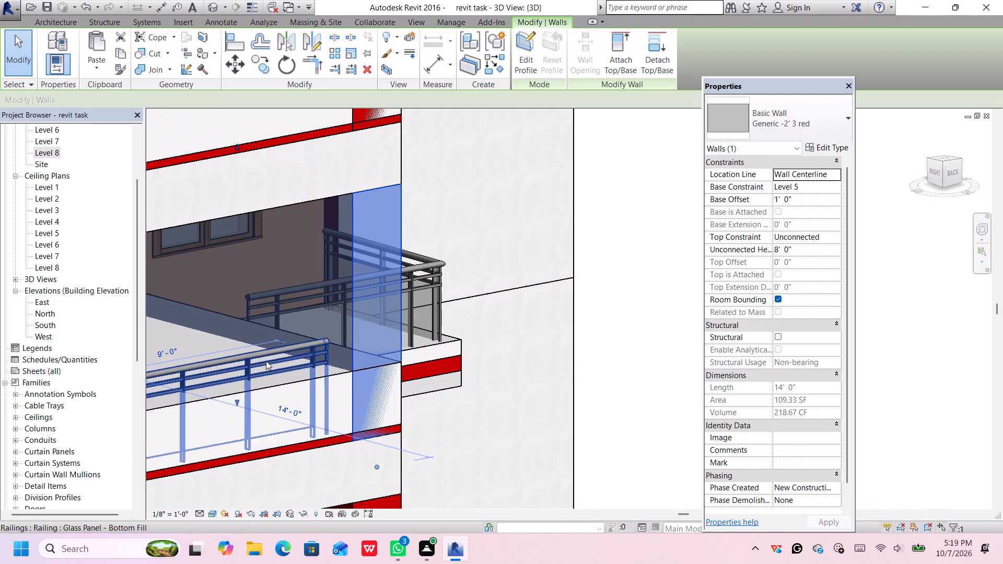
{"action": "left_click_drag", "start_coordinate": [238, 399], "coordinate": [264, 305]}
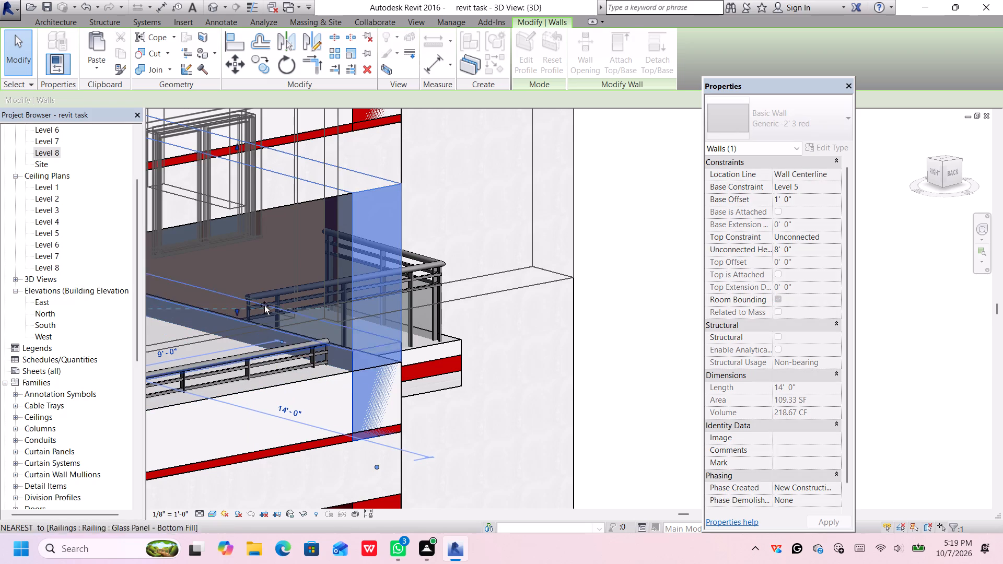
{"action": "left_click_drag", "start_coordinate": [264, 305], "coordinate": [270, 320]}
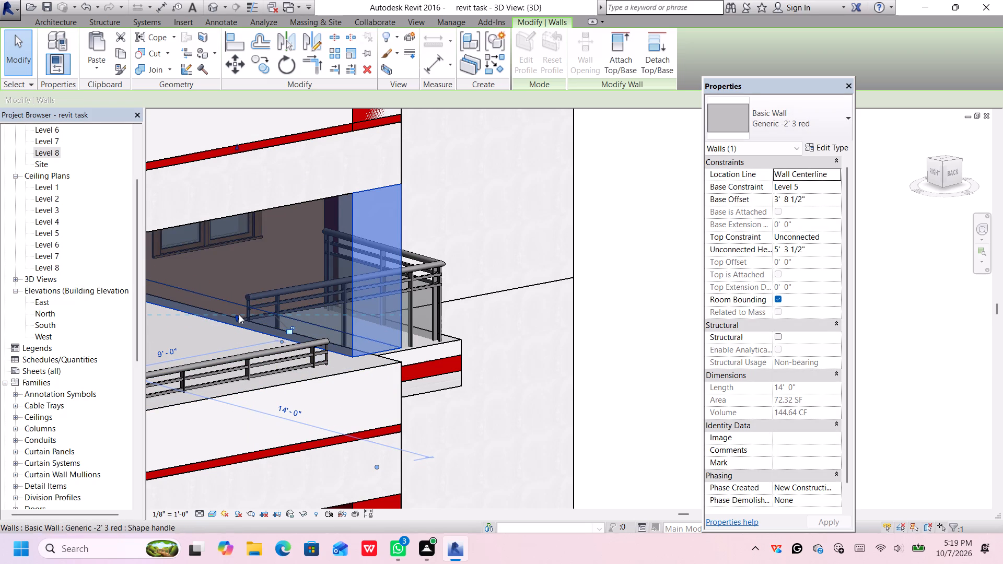
{"action": "left_click_drag", "start_coordinate": [239, 315], "coordinate": [242, 331]}
Raise the base of the northeast bay's outer red side wall, one storey above Level 5, to a 13' 3" base offset.
{"action": "scroll", "coordinate": [456, 357], "scroll_direction": "down", "scroll_amount": 7}
{"action": "scroll", "coordinate": [528, 311], "scroll_direction": "down", "scroll_amount": 3}
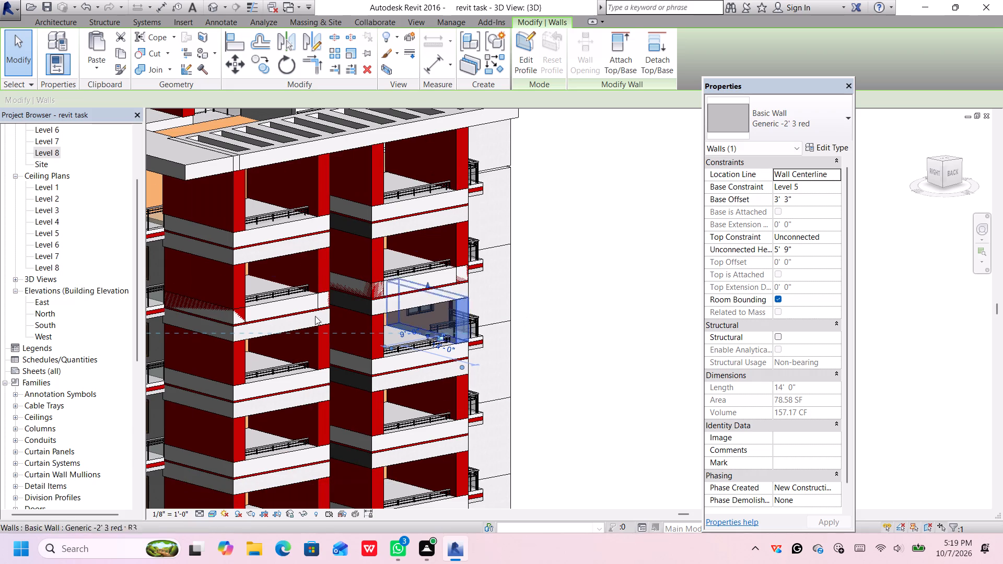
{"action": "middle_click_drag", "start_coordinate": [249, 318], "coordinate": [347, 292]}
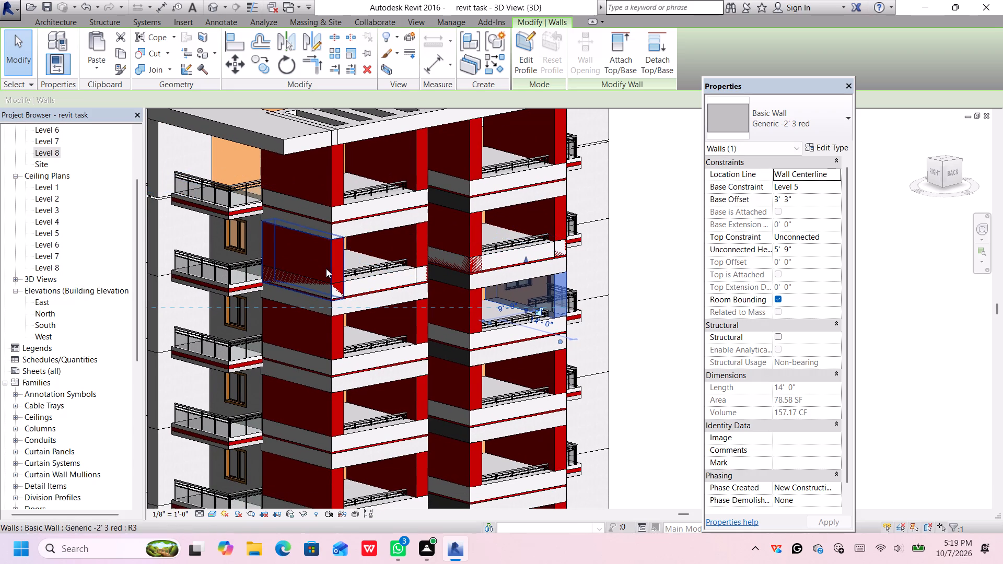
{"action": "left_click", "coordinate": [326, 268]}
{"action": "scroll", "coordinate": [317, 284], "scroll_direction": "up", "scroll_amount": 9}
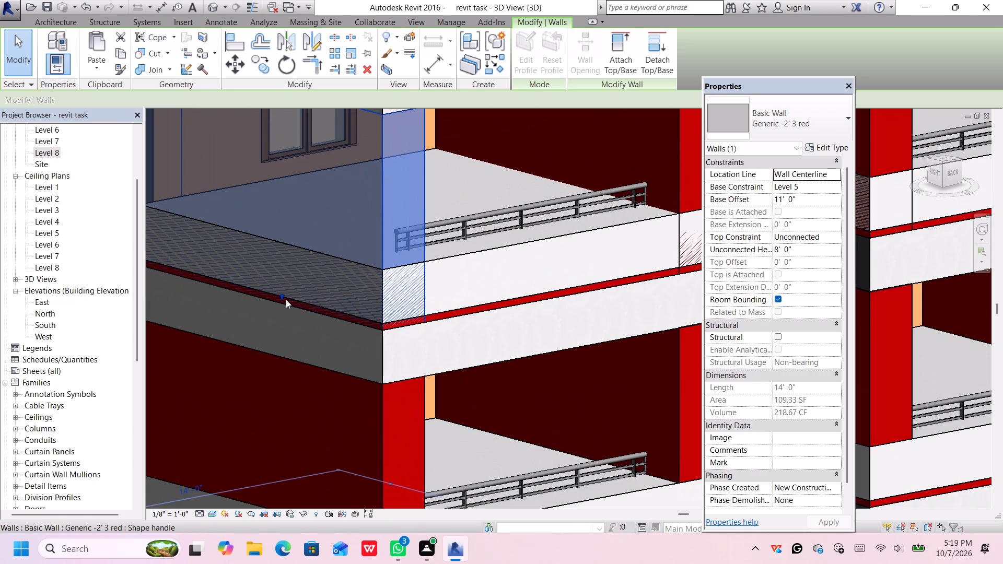
{"action": "left_click_drag", "start_coordinate": [283, 296], "coordinate": [293, 237]}
Raise the base of the northeast bay's inner red side wall, one storey above Level 5, to a 13' 3" base offset.
{"action": "middle_click_drag", "start_coordinate": [652, 258], "coordinate": [339, 346]}
{"action": "middle_click", "coordinate": [339, 346]}
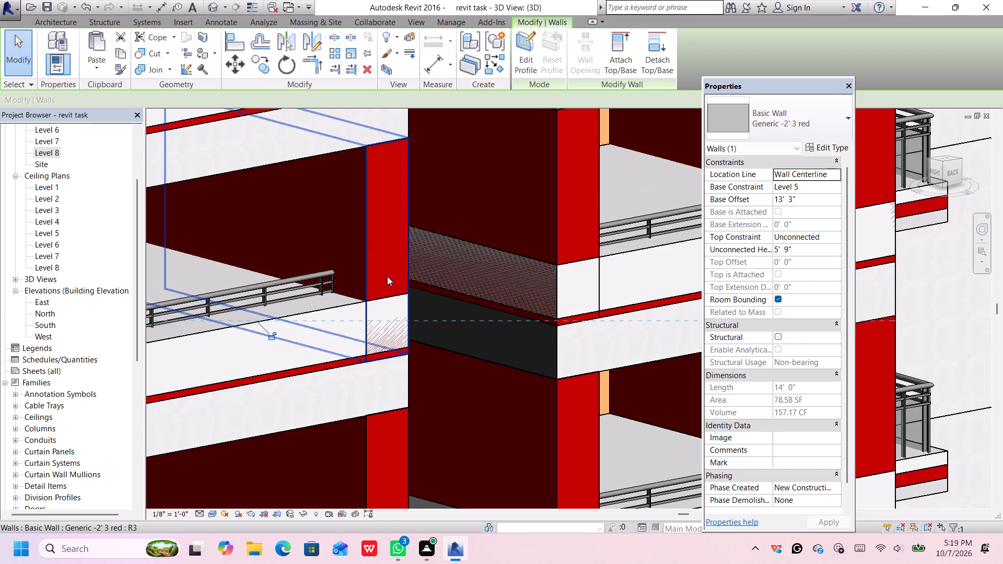
{"action": "left_click", "coordinate": [387, 276]}
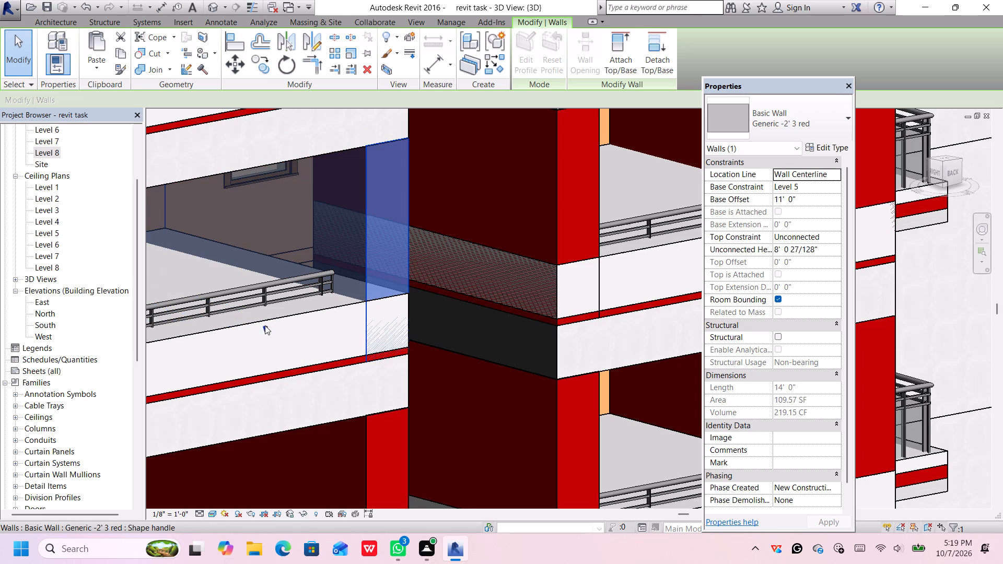
{"action": "left_click_drag", "start_coordinate": [264, 326], "coordinate": [280, 267]}
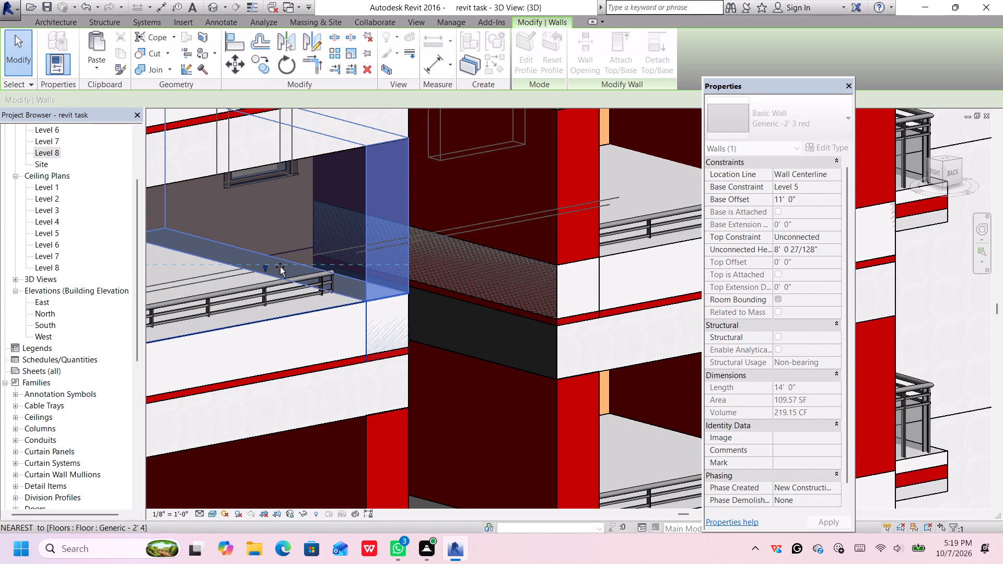
Raise the base of the northwest bay's inner red side wall, one storey above Level 5, to a 13' 3" base offset.
{"action": "scroll", "coordinate": [419, 286], "scroll_direction": "down", "scroll_amount": 1}
{"action": "middle_click_drag", "start_coordinate": [537, 273], "coordinate": [298, 349]}
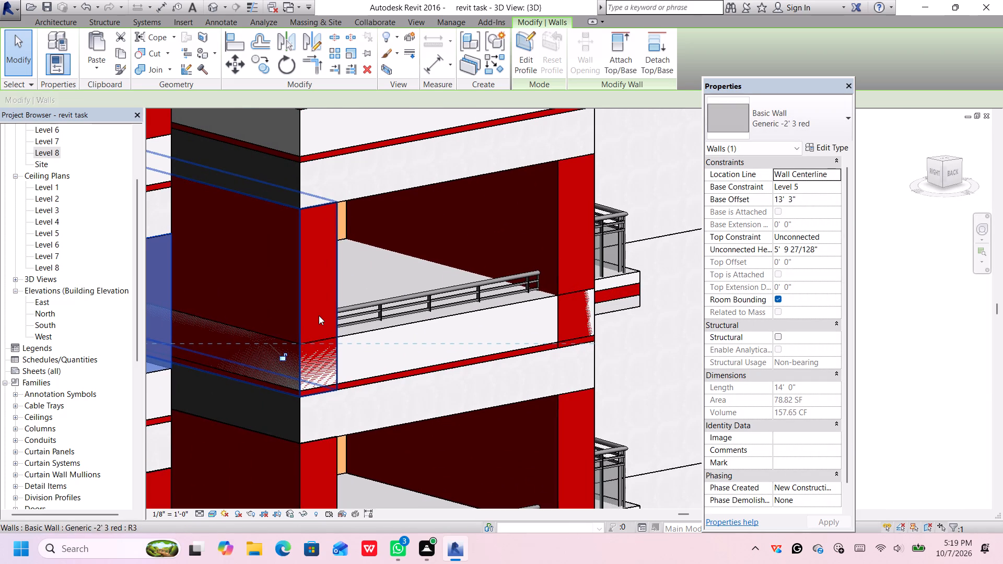
{"action": "left_click", "coordinate": [319, 316]}
{"action": "scroll", "coordinate": [275, 352], "scroll_direction": "up", "scroll_amount": 3}
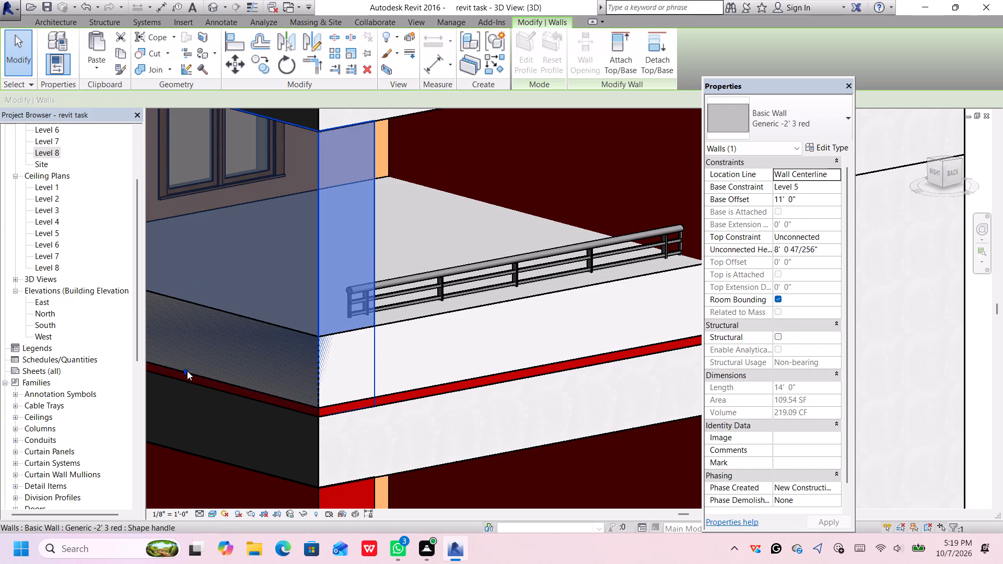
{"action": "left_click_drag", "start_coordinate": [186, 371], "coordinate": [206, 290]}
Raise the base of the northwest bay's outer red side wall, one storey above Level 5, to a 13' 3" base offset.
{"action": "scroll", "coordinate": [463, 336], "scroll_direction": "down", "scroll_amount": 1}
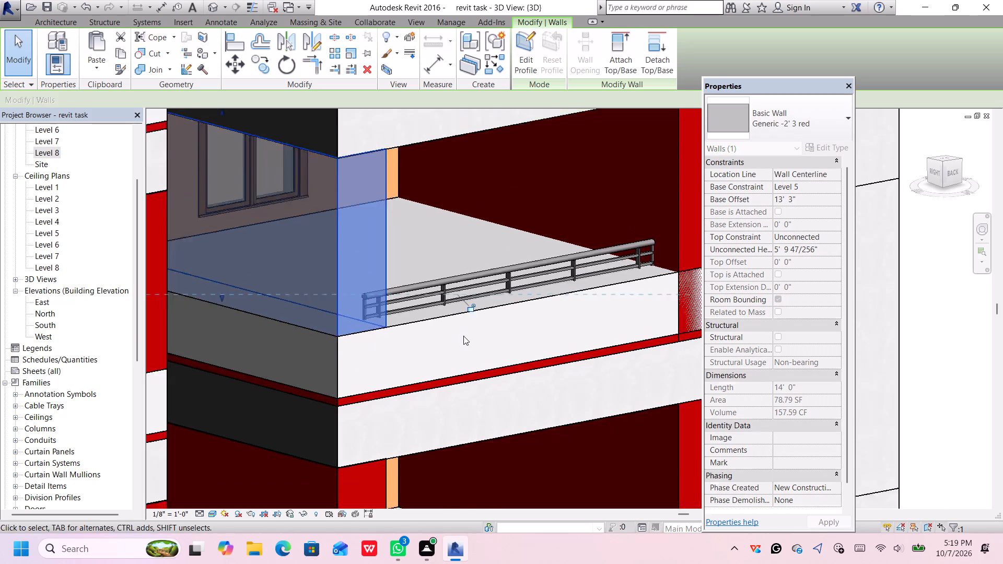
{"action": "scroll", "coordinate": [463, 336], "scroll_direction": "down", "scroll_amount": 1}
{"action": "middle_click_drag", "start_coordinate": [463, 336], "coordinate": [247, 427]}
{"action": "left_click", "coordinate": [439, 309]}
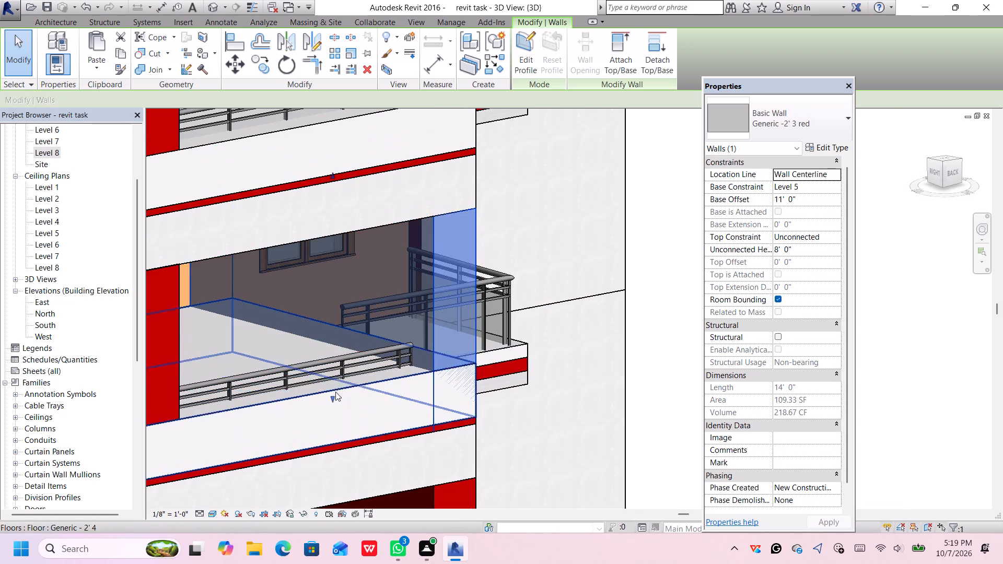
{"action": "scroll", "coordinate": [332, 398], "scroll_direction": "up", "scroll_amount": 4}
{"action": "left_click_drag", "start_coordinate": [333, 395], "coordinate": [357, 294]}
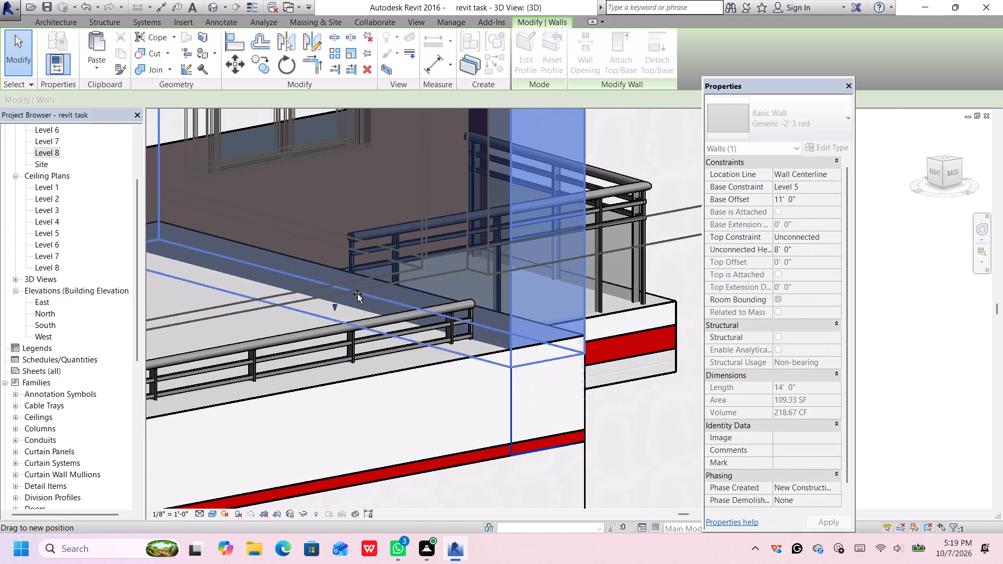
{"action": "left_click_drag", "start_coordinate": [357, 294], "coordinate": [357, 287]}
Close the Properties palette and examine the building's back, left and front sides for red bay walls overlapping the white floor bands.
{"action": "scroll", "coordinate": [393, 342], "scroll_direction": "down", "scroll_amount": 12}
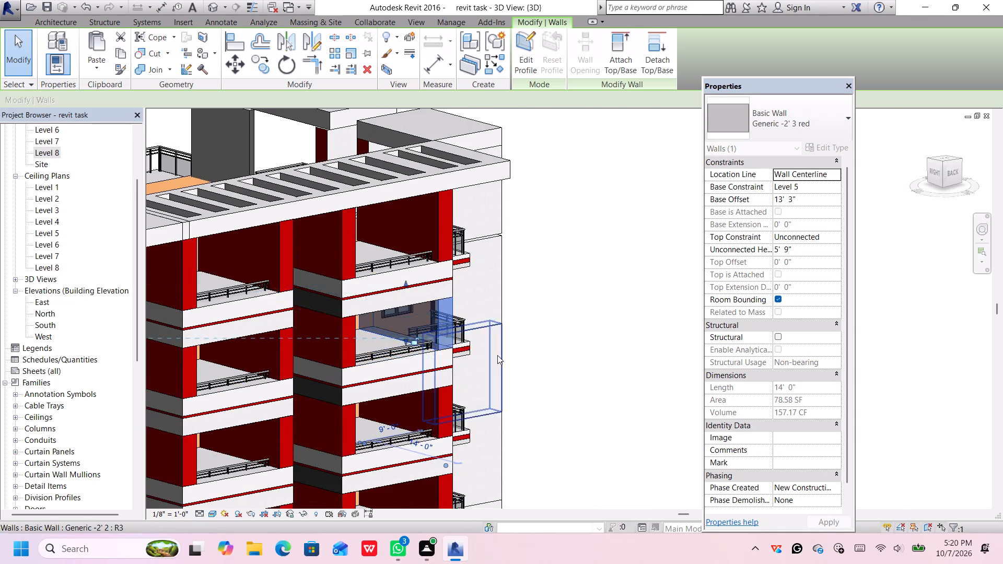
{"action": "scroll", "coordinate": [497, 355], "scroll_direction": "down", "scroll_amount": 4}
{"action": "middle_click_drag", "start_coordinate": [522, 431], "coordinate": [564, 263]}
{"action": "scroll", "coordinate": [552, 309], "scroll_direction": "down", "scroll_amount": 1}
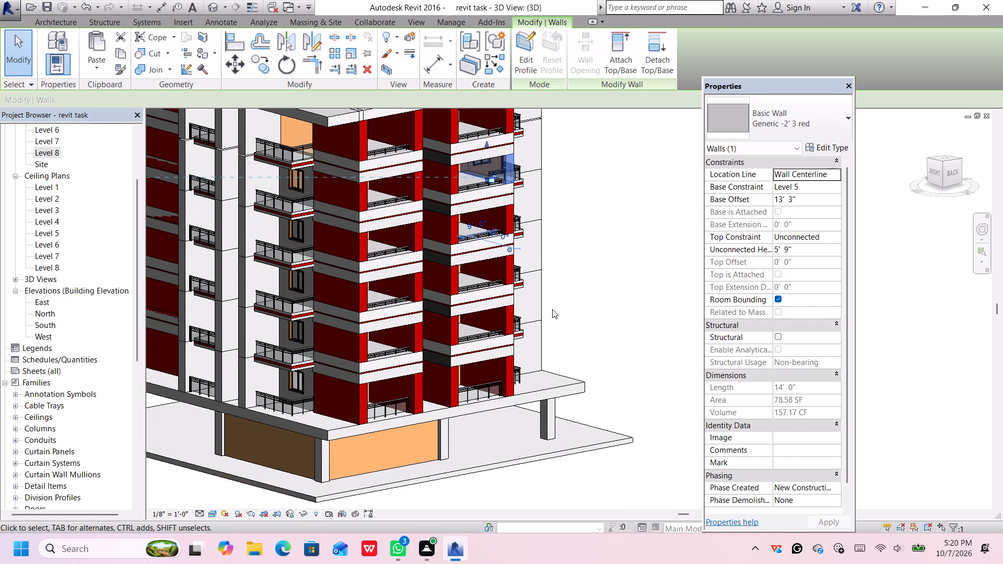
{"action": "scroll", "coordinate": [552, 309], "scroll_direction": "down", "scroll_amount": 2}
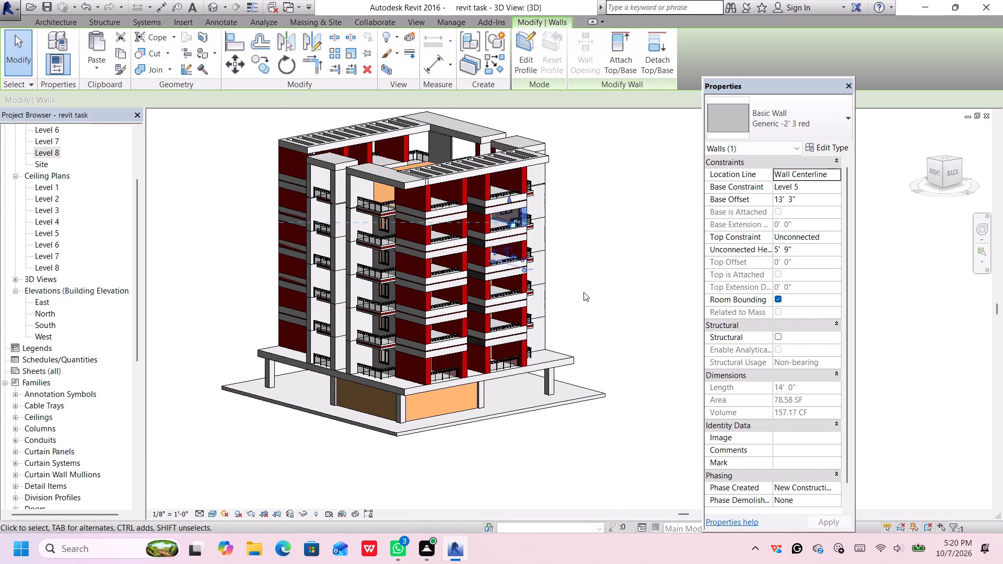
{"action": "scroll", "coordinate": [584, 292], "scroll_direction": "up", "scroll_amount": 1}
{"action": "middle_click_drag", "start_coordinate": [582, 293], "coordinate": [591, 347]}
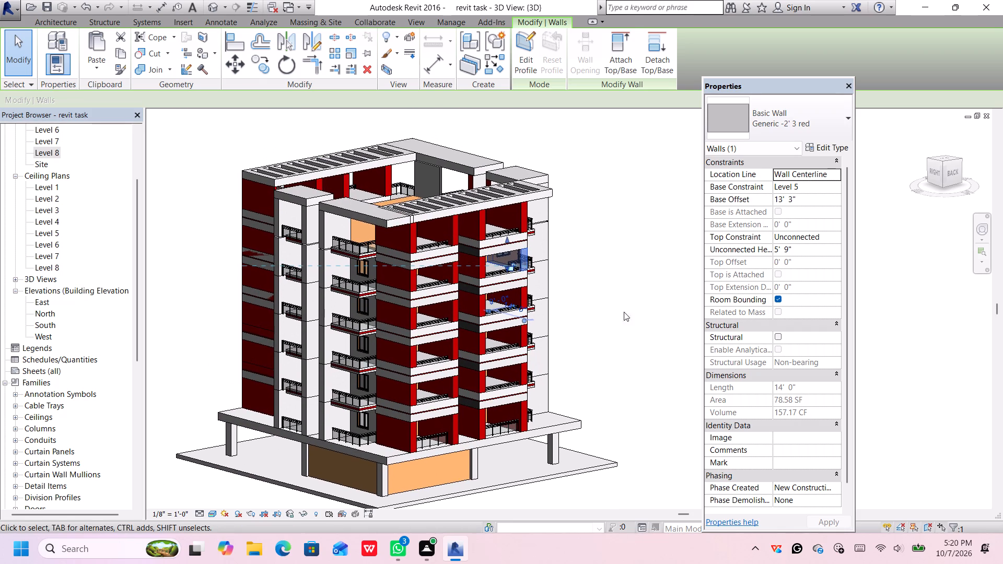
{"action": "left_click", "coordinate": [850, 83]}
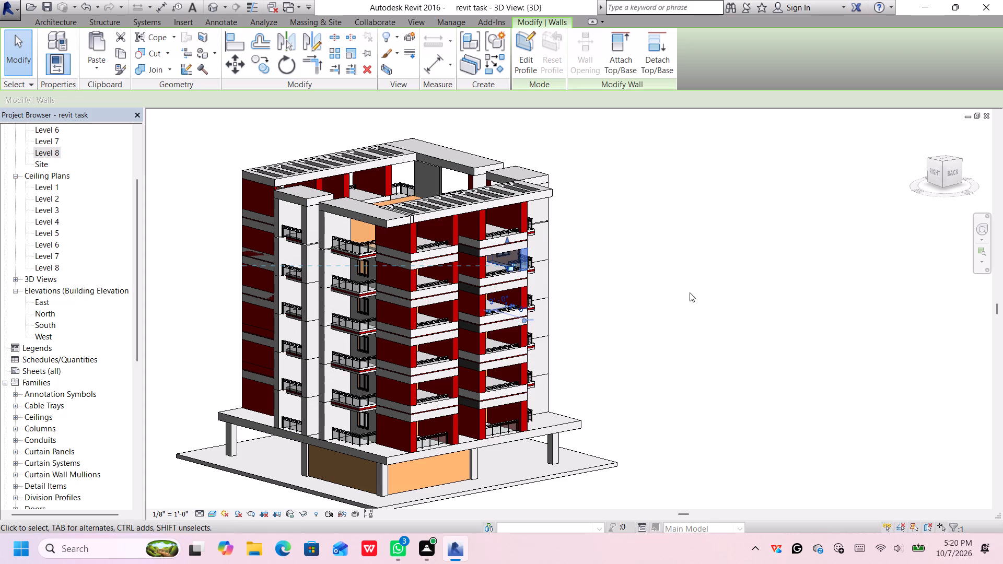
{"action": "left_click", "coordinate": [952, 172]}
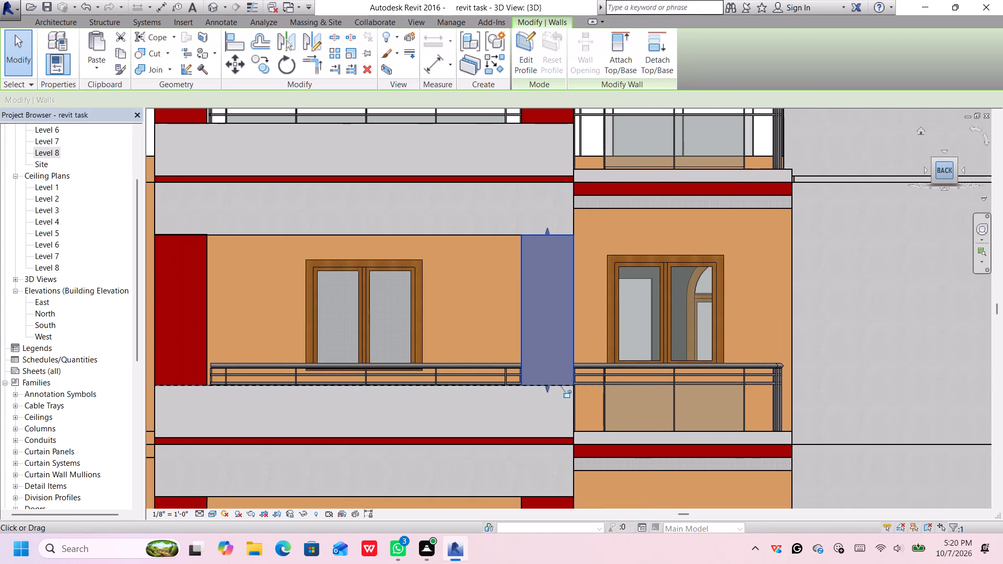
{"action": "left_click", "coordinate": [957, 169]}
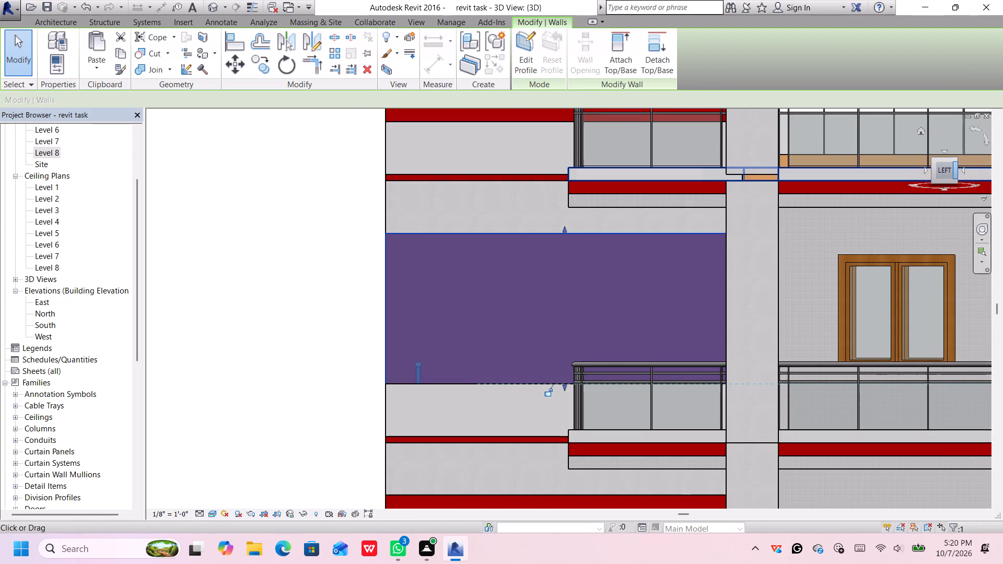
{"action": "left_click", "coordinate": [955, 170]}
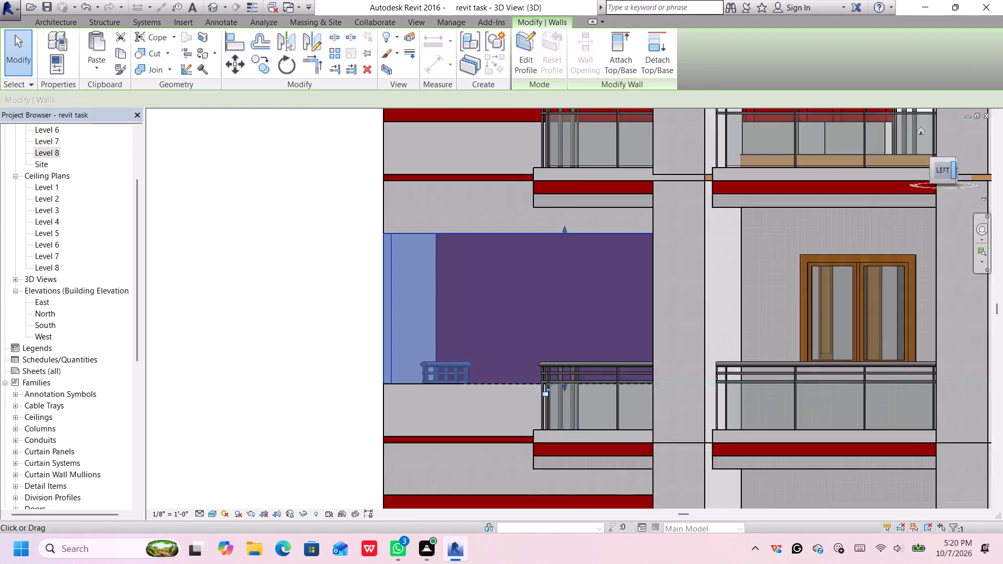
{"action": "left_click", "coordinate": [955, 170]}
{"action": "scroll", "coordinate": [901, 240], "scroll_direction": "down", "scroll_amount": 3}
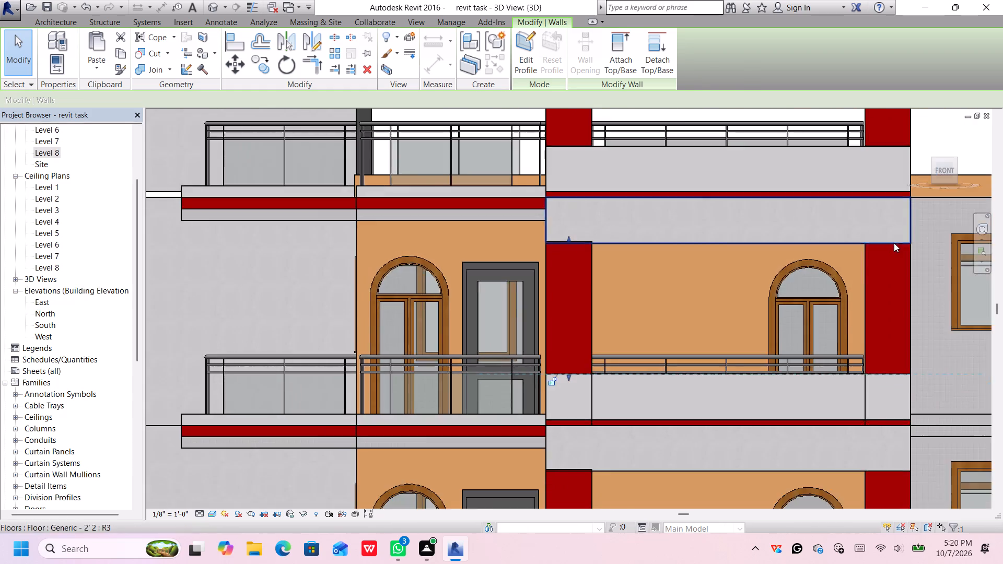
{"action": "scroll", "coordinate": [894, 243], "scroll_direction": "down", "scroll_amount": 8}
{"action": "middle_click_drag", "start_coordinate": [904, 331], "coordinate": [857, 195]}
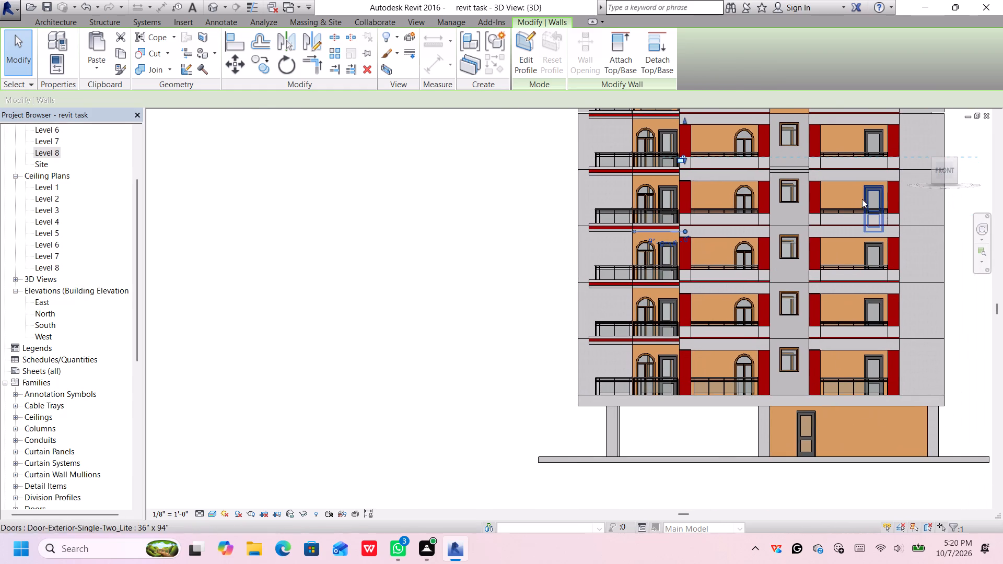
{"action": "left_click", "coordinate": [932, 159]}
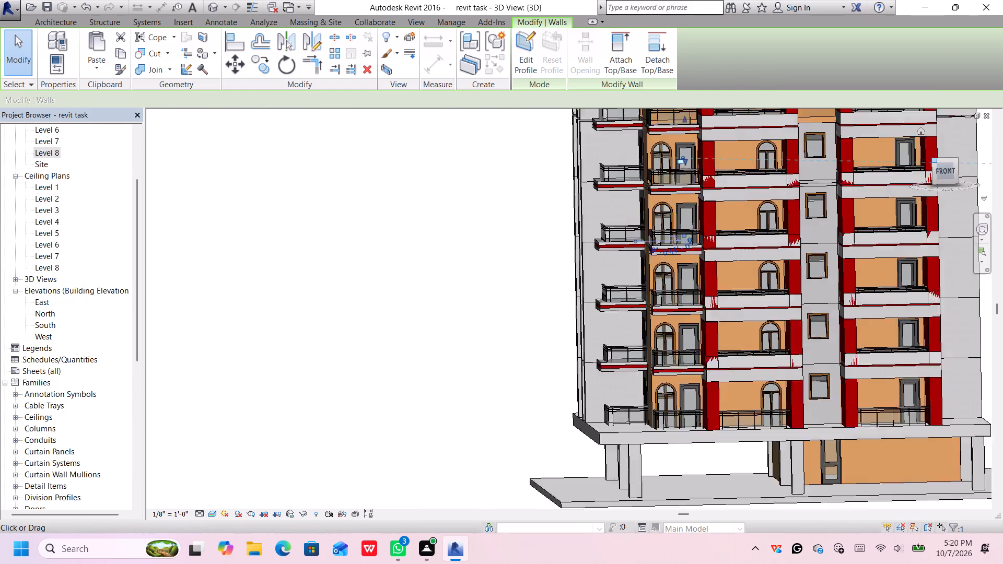
{"action": "scroll", "coordinate": [895, 195], "scroll_direction": "down", "scroll_amount": 10}
{"action": "middle_click_drag", "start_coordinate": [907, 271], "coordinate": [849, 219]}
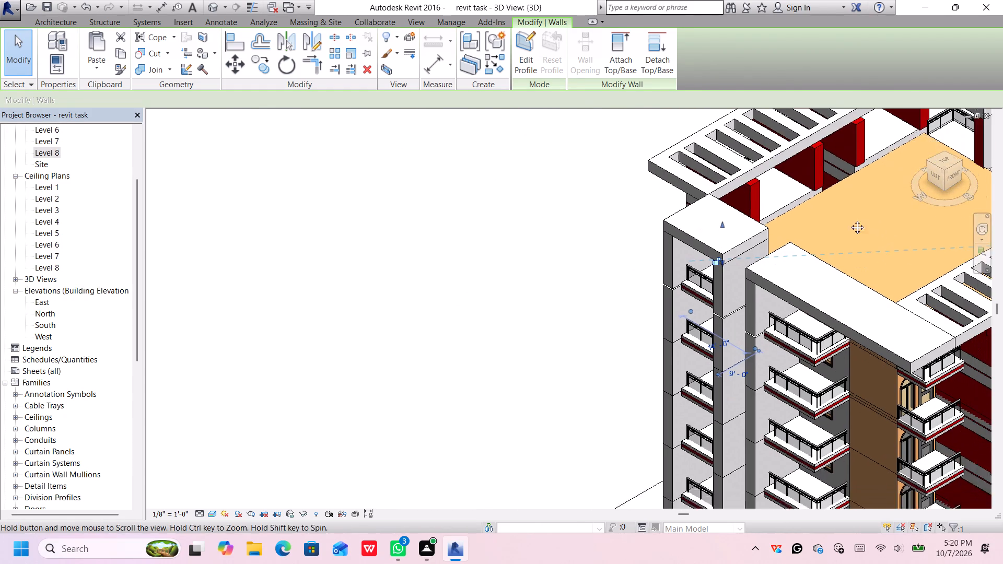
{"action": "middle_click_drag", "start_coordinate": [849, 219], "coordinate": [707, 116]}
{"action": "scroll", "coordinate": [824, 234], "scroll_direction": "down", "scroll_amount": 3}
{"action": "middle_click_drag", "start_coordinate": [867, 288], "coordinate": [822, 240]}
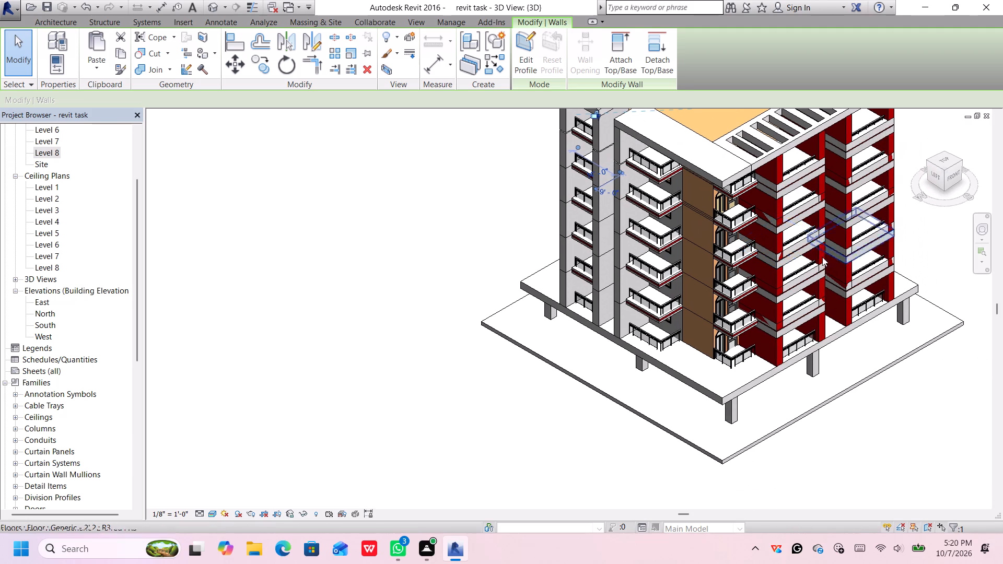
Raise the base of the southwest bay's outer red side wall, on the lowest storey with white floor bands, to the band's top.
{"action": "scroll", "coordinate": [779, 344], "scroll_direction": "up", "scroll_amount": 6}
{"action": "scroll", "coordinate": [773, 300], "scroll_direction": "up", "scroll_amount": 2}
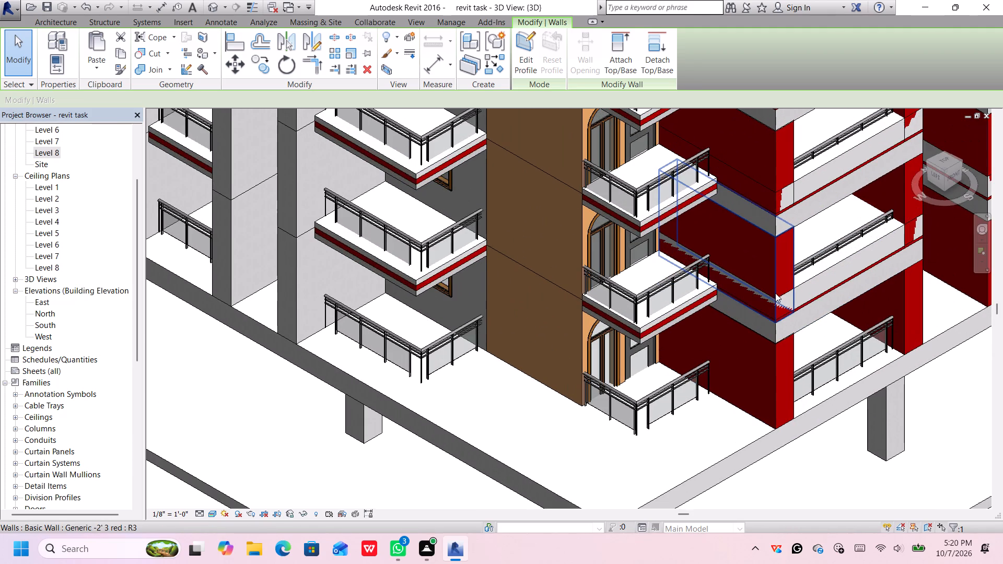
{"action": "scroll", "coordinate": [776, 290], "scroll_direction": "up", "scroll_amount": 4}
{"action": "middle_click_drag", "start_coordinate": [771, 308], "coordinate": [753, 253]}
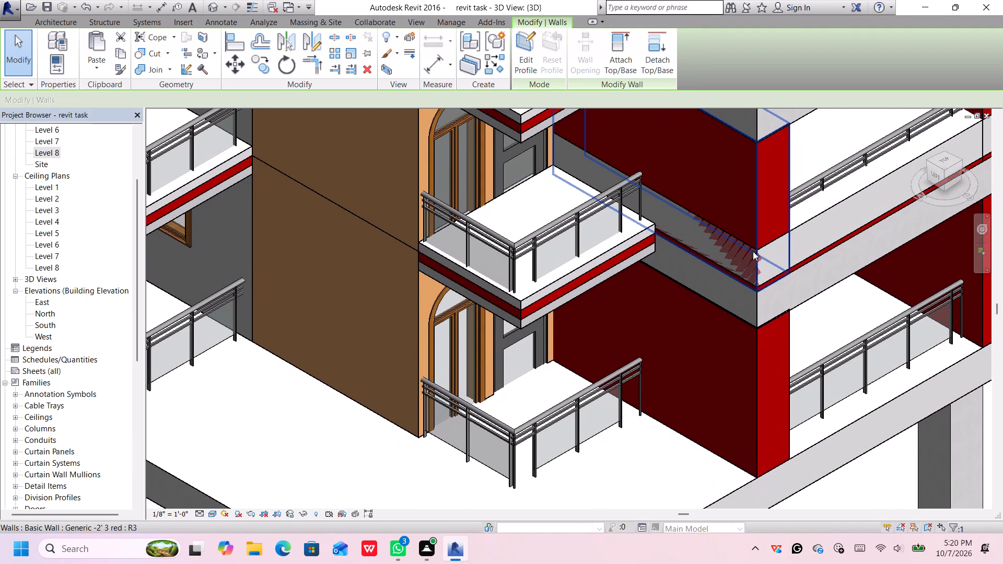
{"action": "left_click", "coordinate": [760, 219]}
{"action": "scroll", "coordinate": [769, 262], "scroll_direction": "up", "scroll_amount": 6}
{"action": "scroll", "coordinate": [585, 207], "scroll_direction": "down", "scroll_amount": 1}
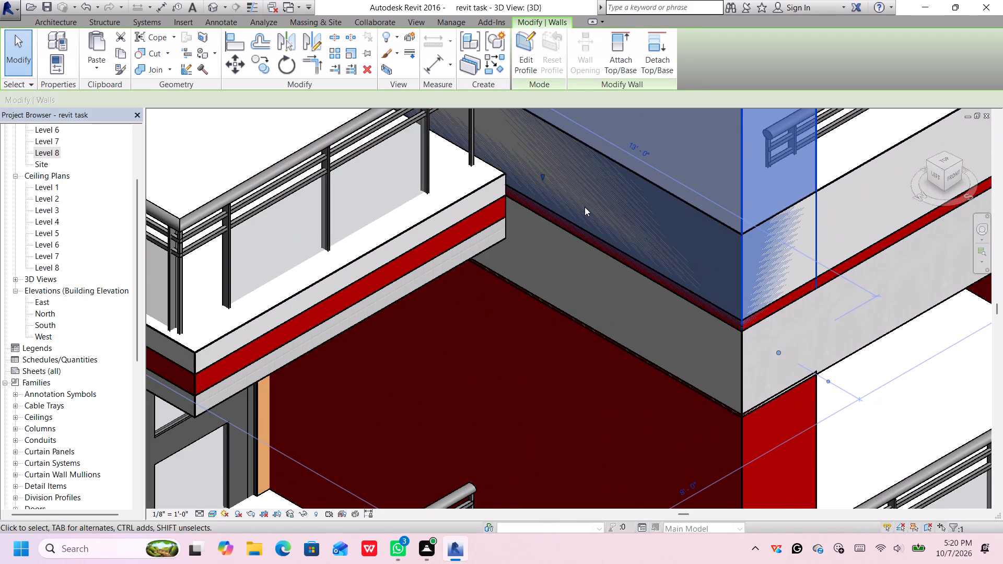
{"action": "scroll", "coordinate": [585, 207], "scroll_direction": "down", "scroll_amount": 1}
{"action": "left_click_drag", "start_coordinate": [554, 186], "coordinate": [560, 135]}
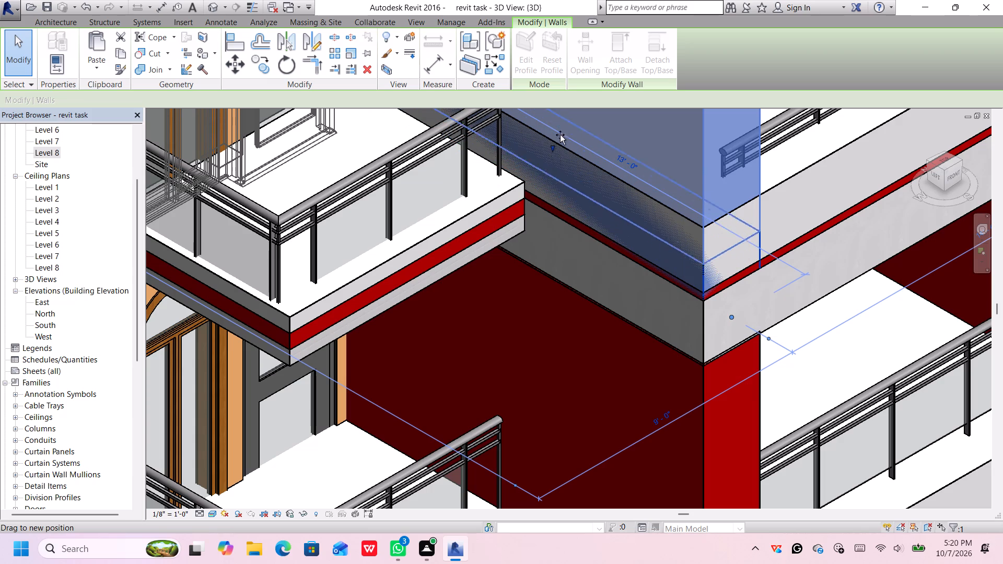
{"action": "left_click_drag", "start_coordinate": [560, 135], "coordinate": [567, 112]}
{"action": "scroll", "coordinate": [762, 255], "scroll_direction": "down", "scroll_amount": 5}
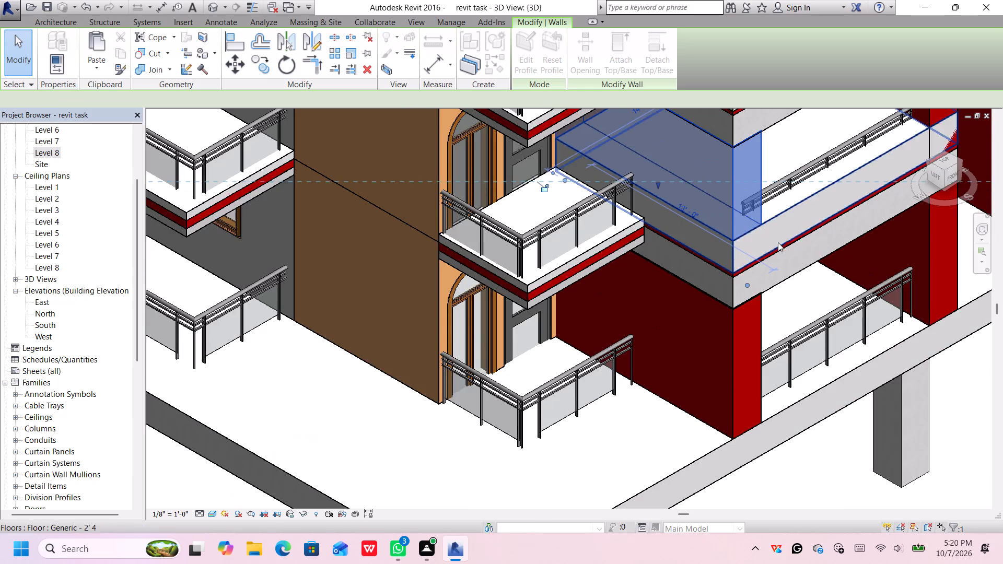
Raise the base of the southwest bay's inner red side wall, on the lowest storey with white floor bands, to the band's top.
{"action": "middle_click_drag", "start_coordinate": [811, 217], "coordinate": [591, 309]}
{"action": "middle_click_drag", "start_coordinate": [739, 218], "coordinate": [611, 286]}
{"action": "scroll", "coordinate": [584, 262], "scroll_direction": "up", "scroll_amount": 3}
{"action": "left_click", "coordinate": [584, 262]}
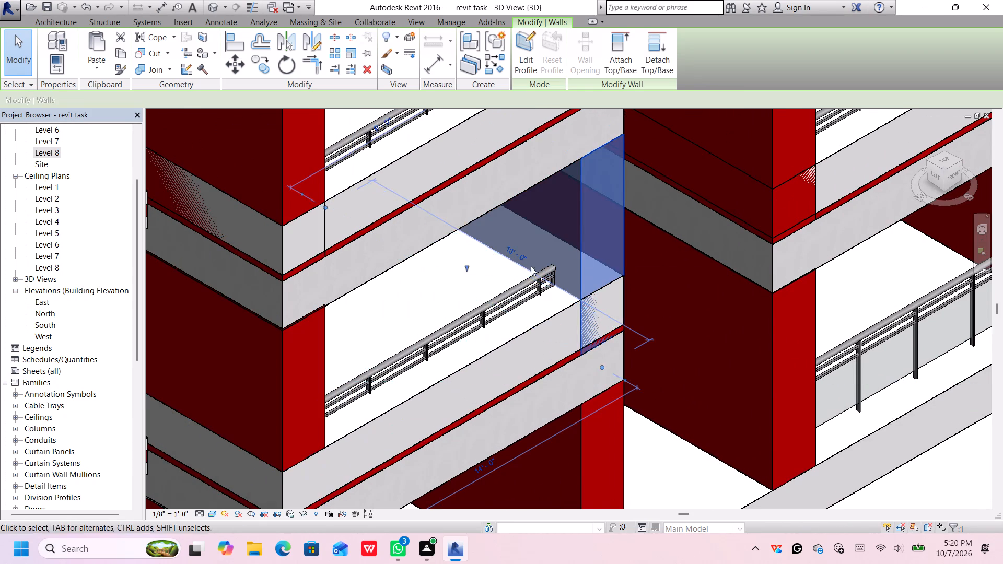
{"action": "scroll", "coordinate": [527, 272], "scroll_direction": "up", "scroll_amount": 4}
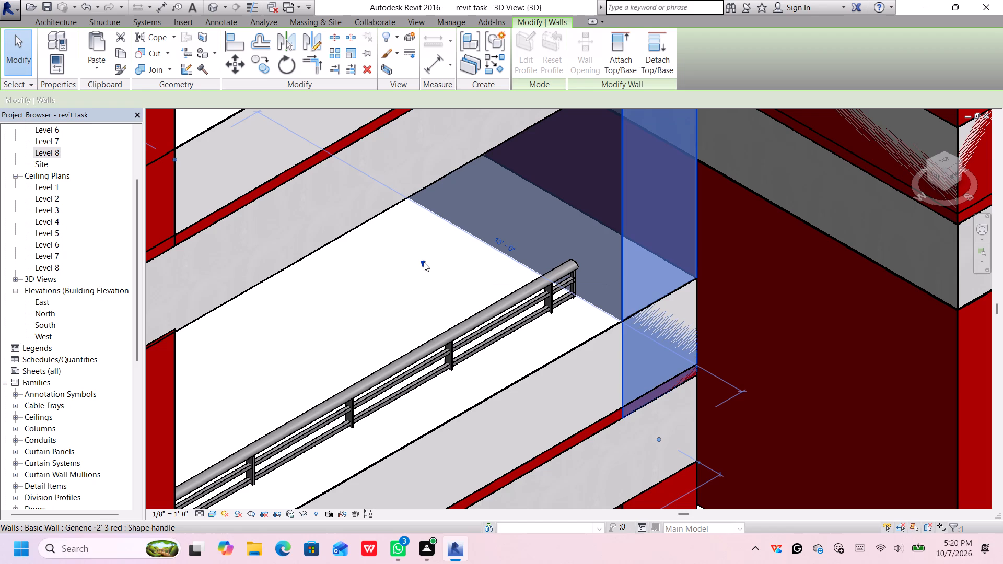
{"action": "left_click_drag", "start_coordinate": [423, 263], "coordinate": [429, 164]}
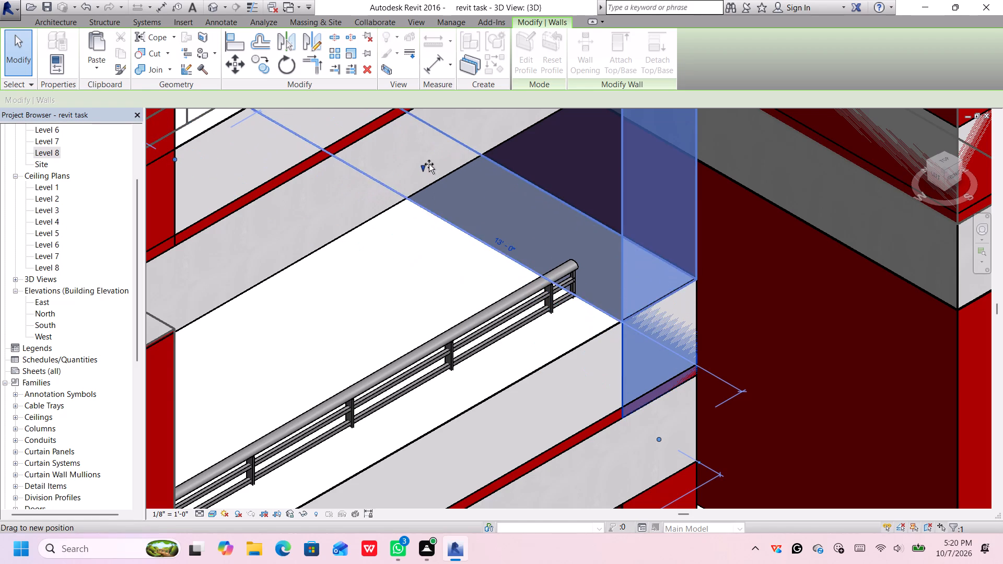
{"action": "left_click_drag", "start_coordinate": [429, 164], "coordinate": [429, 163]}
Raise the base of the southeast bay's inner red side wall, on the lowest storey with white floor bands, to the band's top.
{"action": "scroll", "coordinate": [766, 318], "scroll_direction": "down", "scroll_amount": 1}
{"action": "middle_click_drag", "start_coordinate": [725, 320], "coordinate": [526, 349]}
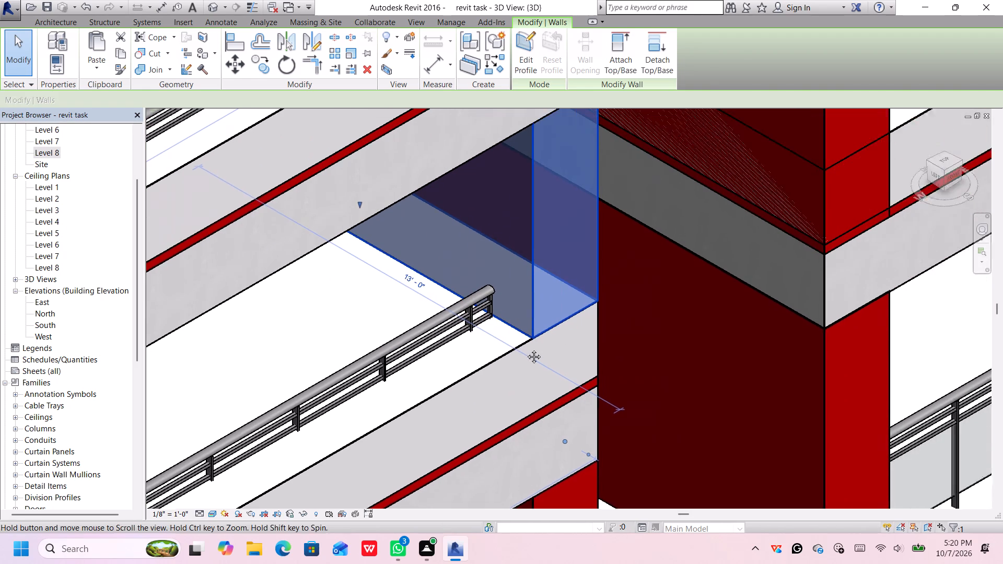
{"action": "middle_click_drag", "start_coordinate": [526, 349], "coordinate": [483, 354]}
{"action": "scroll", "coordinate": [500, 331], "scroll_direction": "up", "scroll_amount": 5}
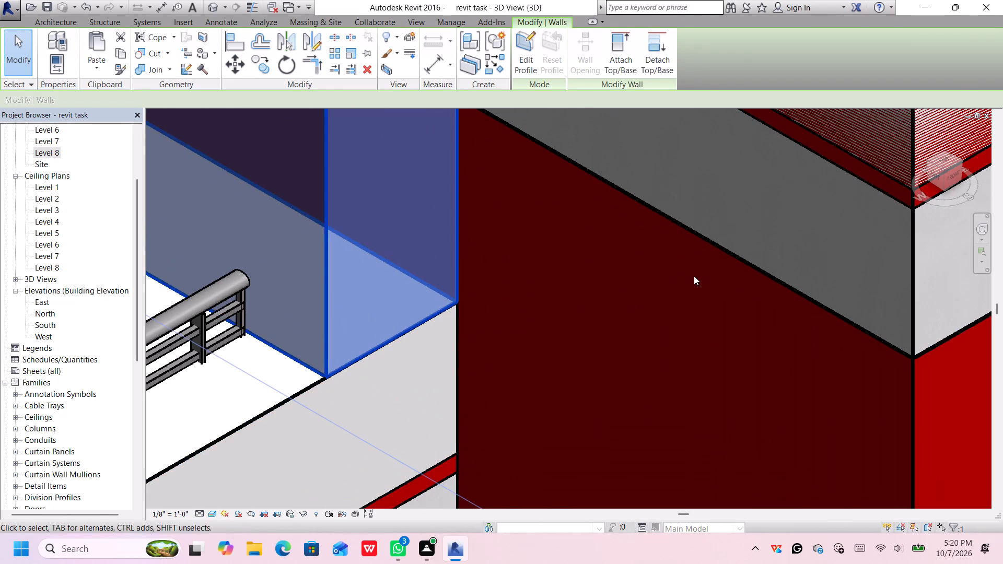
{"action": "middle_click_drag", "start_coordinate": [692, 276], "coordinate": [424, 377]}
{"action": "scroll", "coordinate": [647, 252], "scroll_direction": "down", "scroll_amount": 3}
{"action": "middle_click_drag", "start_coordinate": [660, 237], "coordinate": [546, 385]}
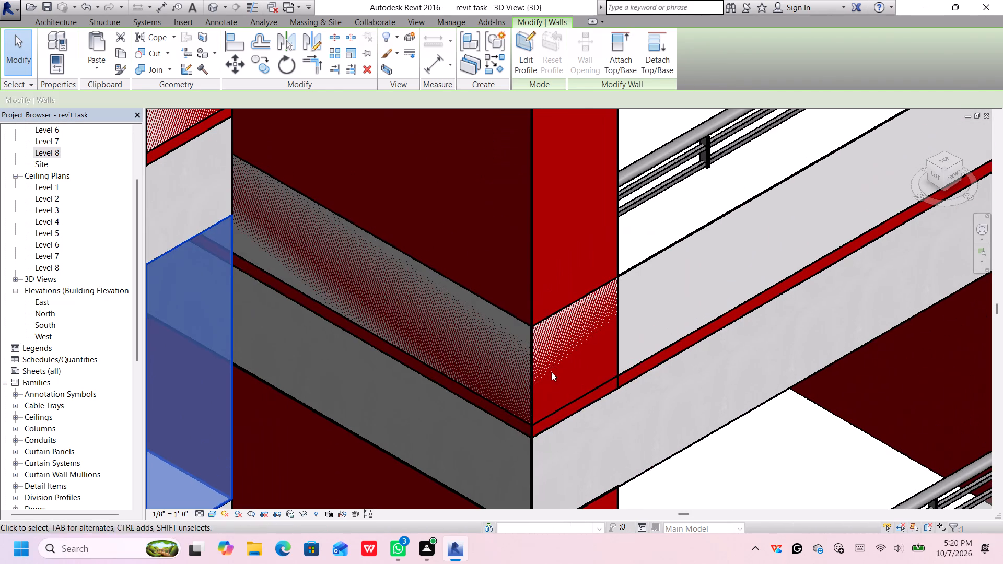
{"action": "left_click", "coordinate": [573, 260]}
{"action": "scroll", "coordinate": [444, 343], "scroll_direction": "up", "scroll_amount": 1}
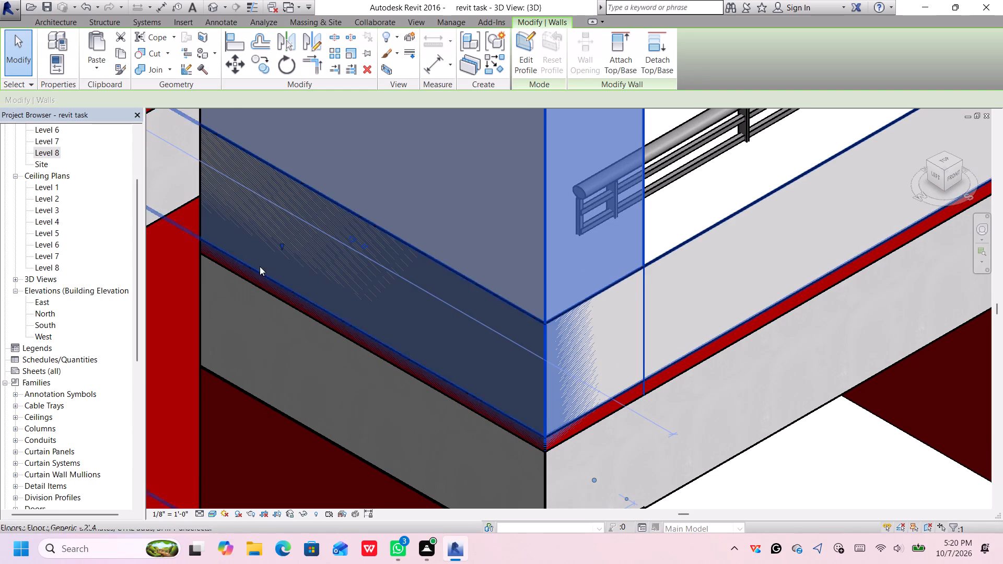
{"action": "left_click_drag", "start_coordinate": [279, 247], "coordinate": [293, 154]}
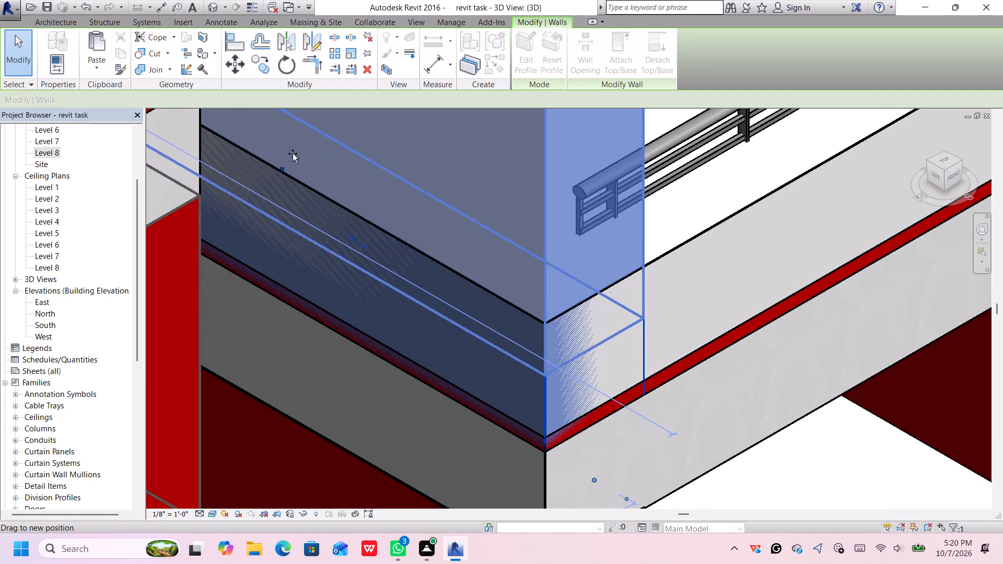
{"action": "left_click_drag", "start_coordinate": [293, 154], "coordinate": [298, 117]}
Raise the base of the southeast bay's outer red side wall, on the lowest storey with white floor bands, and fine-tune it to the band's top.
{"action": "scroll", "coordinate": [550, 298], "scroll_direction": "down", "scroll_amount": 9}
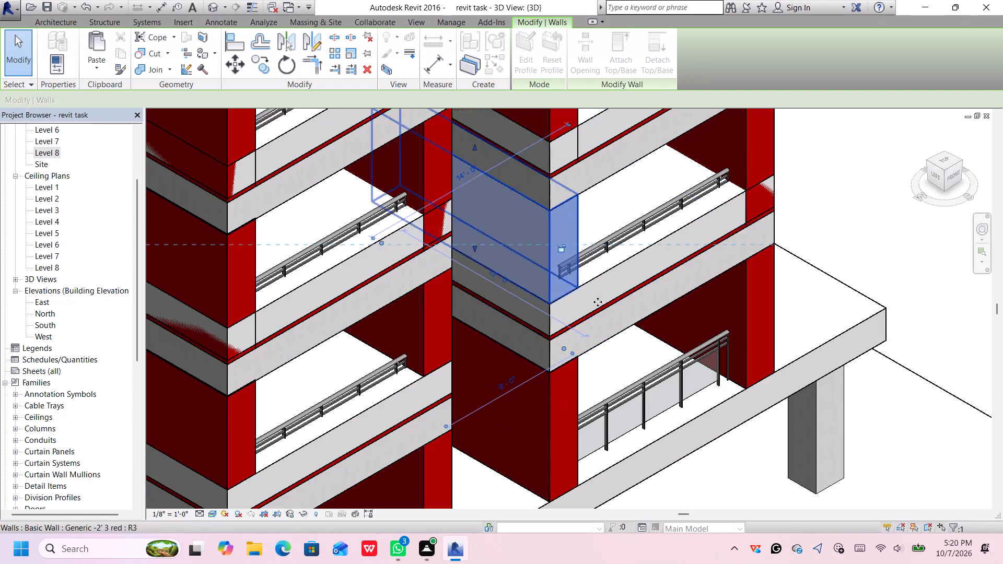
{"action": "middle_click_drag", "start_coordinate": [702, 271], "coordinate": [428, 453]}
{"action": "scroll", "coordinate": [483, 357], "scroll_direction": "up", "scroll_amount": 3}
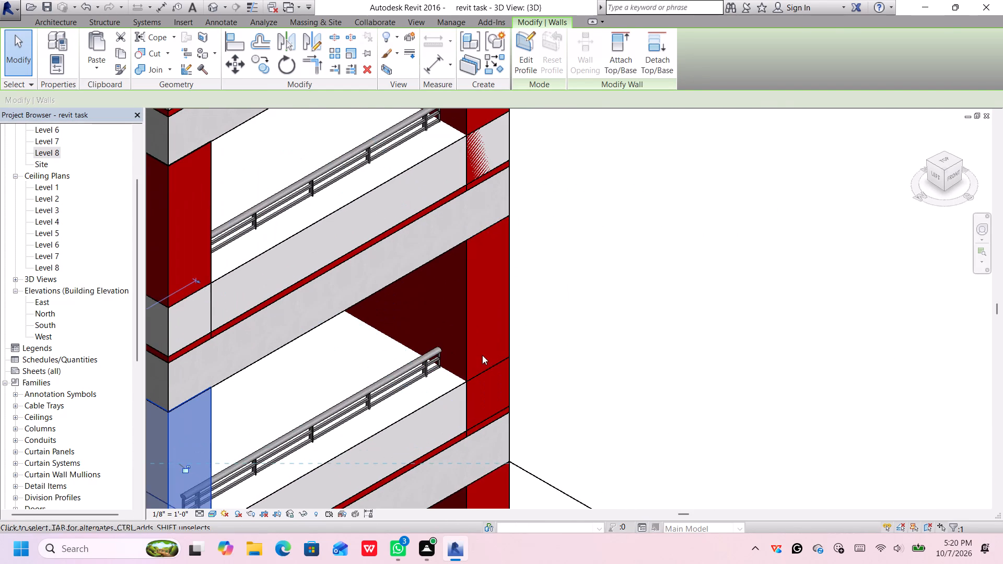
{"action": "left_click", "coordinate": [482, 352]}
{"action": "left_click", "coordinate": [470, 333]}
{"action": "scroll", "coordinate": [334, 374], "scroll_direction": "up", "scroll_amount": 1}
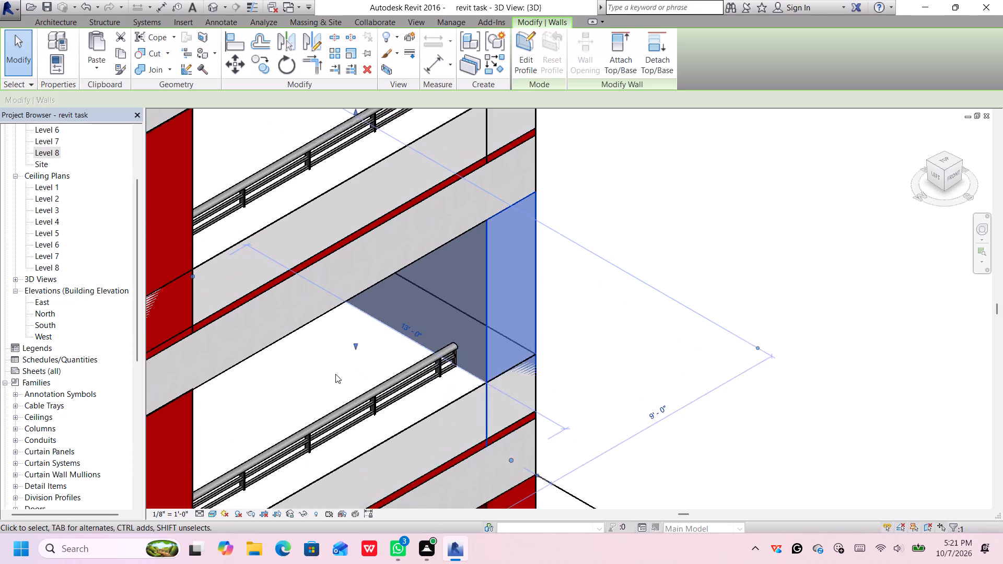
{"action": "scroll", "coordinate": [335, 374], "scroll_direction": "up", "scroll_amount": 1}
{"action": "left_click_drag", "start_coordinate": [360, 340], "coordinate": [359, 306]}
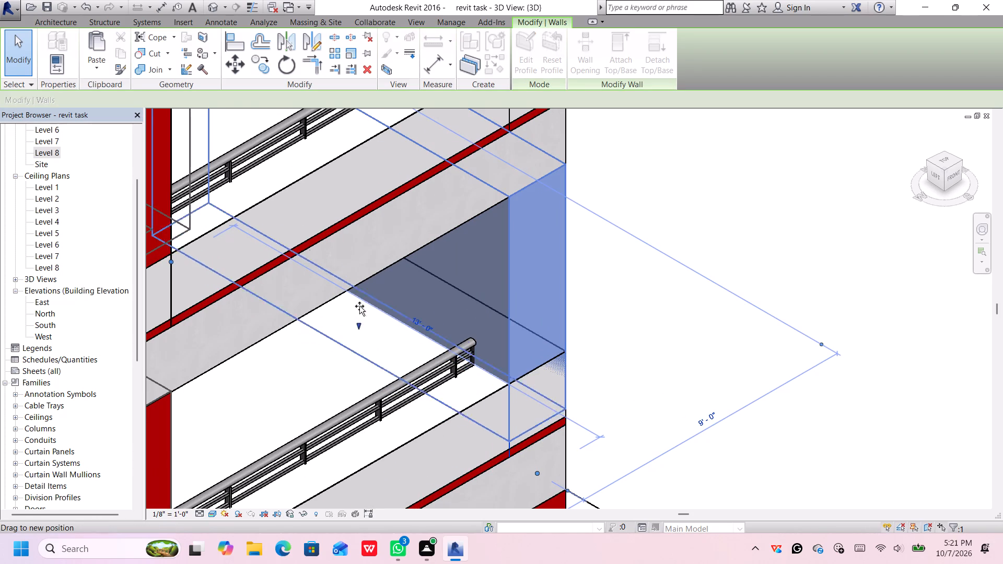
{"action": "left_click_drag", "start_coordinate": [359, 306], "coordinate": [371, 270]}
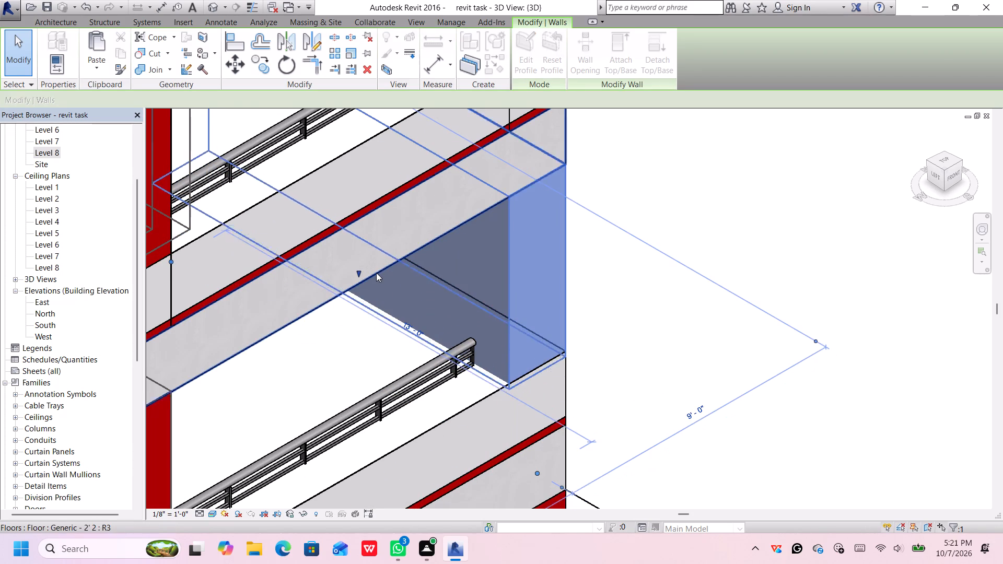
{"action": "middle_click_drag", "start_coordinate": [490, 326], "coordinate": [471, 393]}
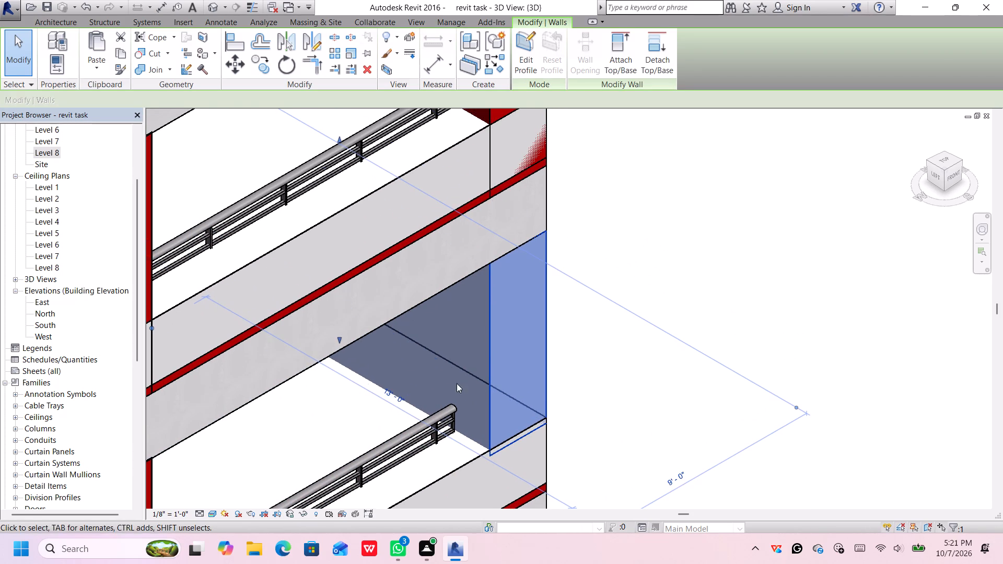
{"action": "left_click_drag", "start_coordinate": [340, 340], "coordinate": [340, 336]}
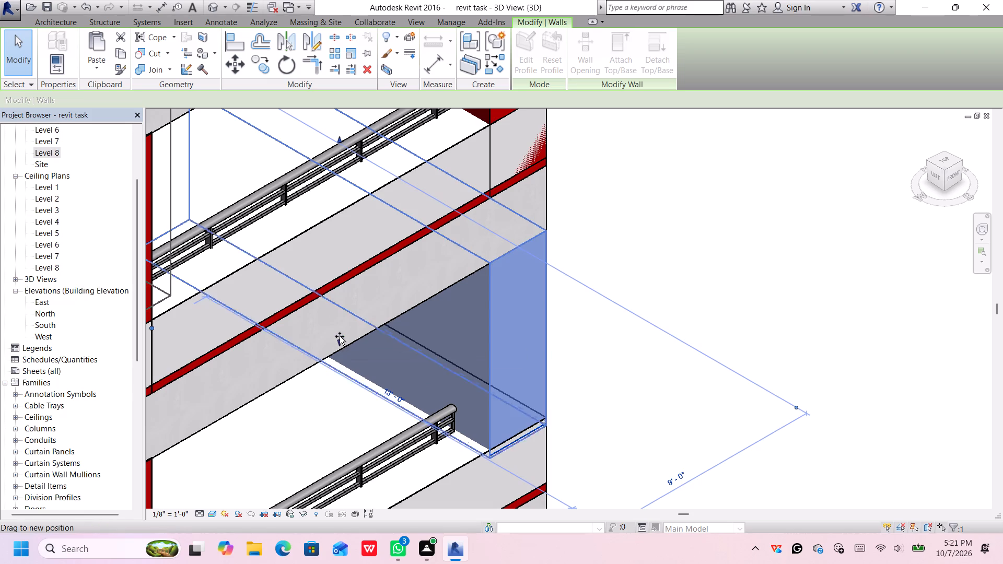
{"action": "left_click_drag", "start_coordinate": [340, 336], "coordinate": [341, 330]}
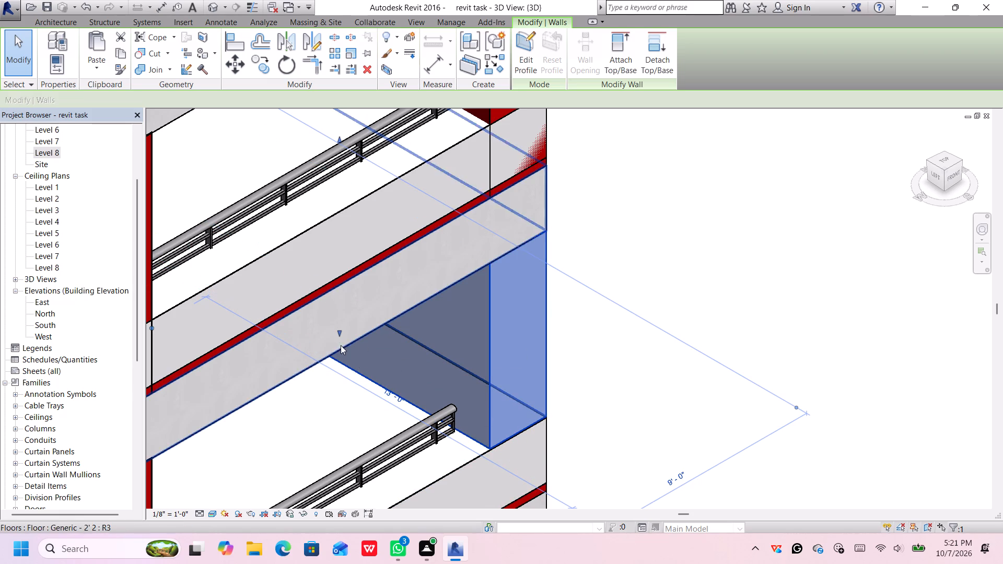
{"action": "left_click_drag", "start_coordinate": [339, 333], "coordinate": [339, 326]}
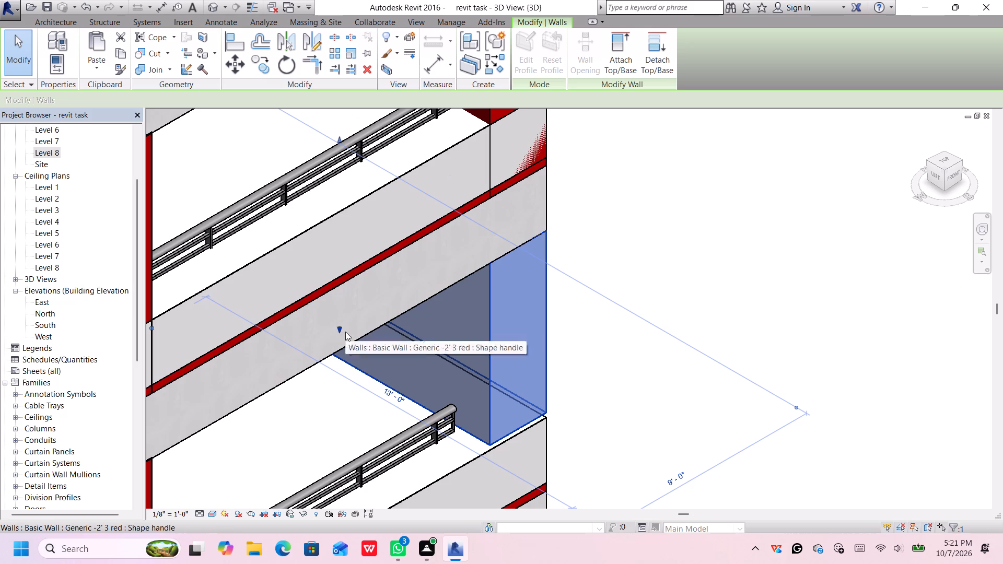
{"action": "left_click", "coordinate": [337, 327]}
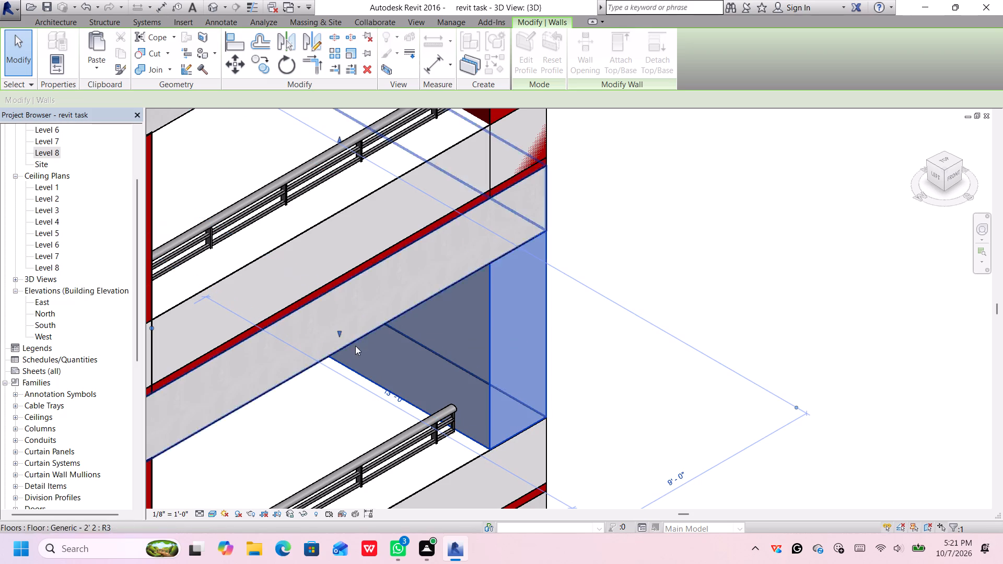
Raise the base of the southeast bay's outer red side wall, on the second storey with white floor bands, to the band's top.
{"action": "scroll", "coordinate": [572, 394], "scroll_direction": "down", "scroll_amount": 3}
{"action": "middle_click_drag", "start_coordinate": [600, 353], "coordinate": [623, 462]}
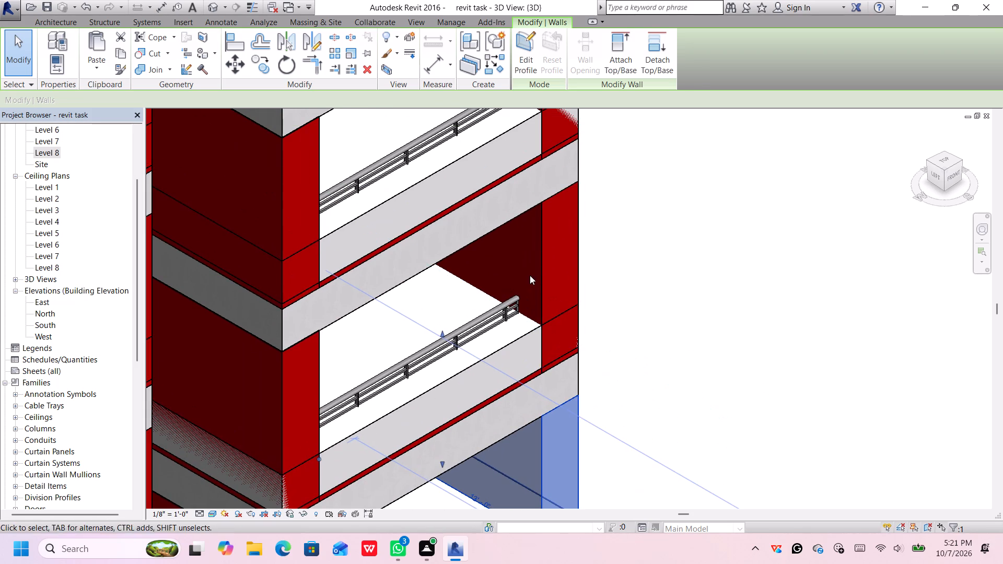
{"action": "left_click", "coordinate": [544, 269]}
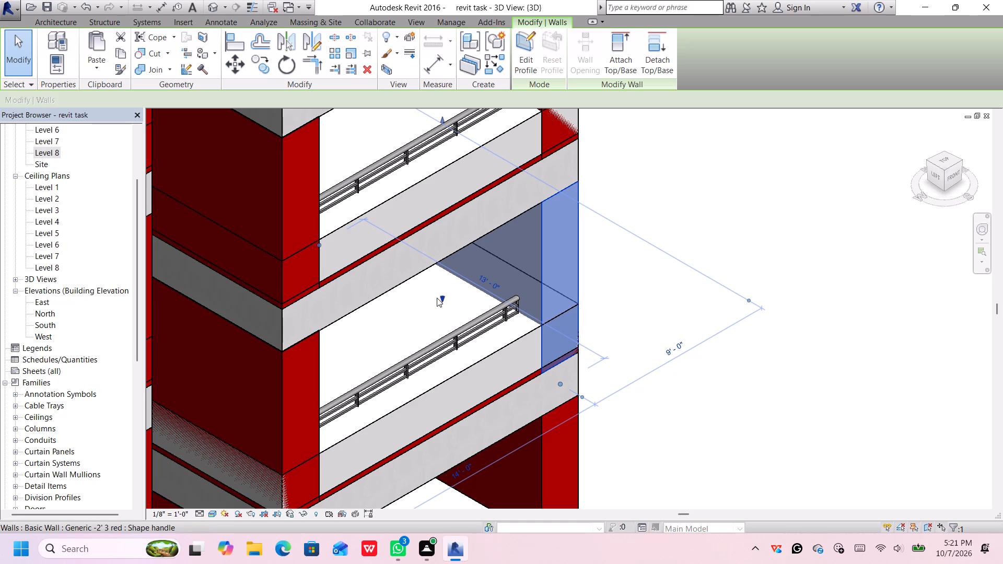
{"action": "scroll", "coordinate": [440, 295], "scroll_direction": "up", "scroll_amount": 2}
{"action": "left_click_drag", "start_coordinate": [442, 297], "coordinate": [442, 293]}
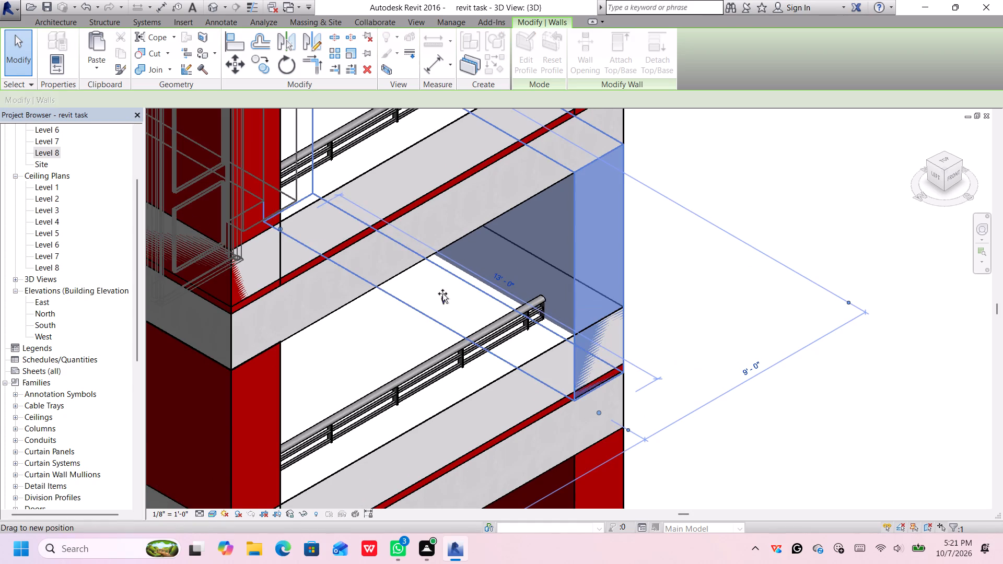
{"action": "left_click_drag", "start_coordinate": [442, 293], "coordinate": [433, 228]}
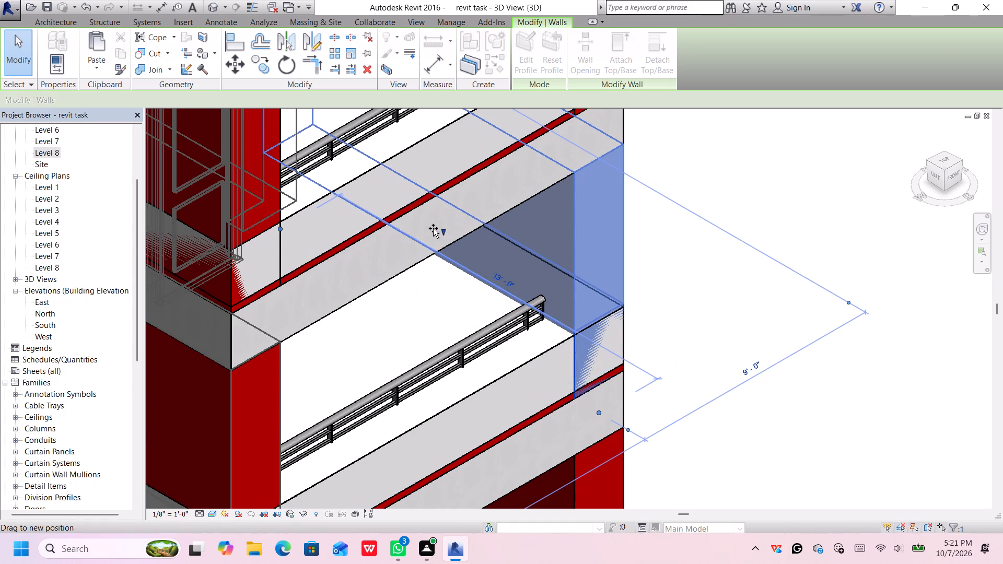
{"action": "left_click_drag", "start_coordinate": [433, 228], "coordinate": [424, 238]}
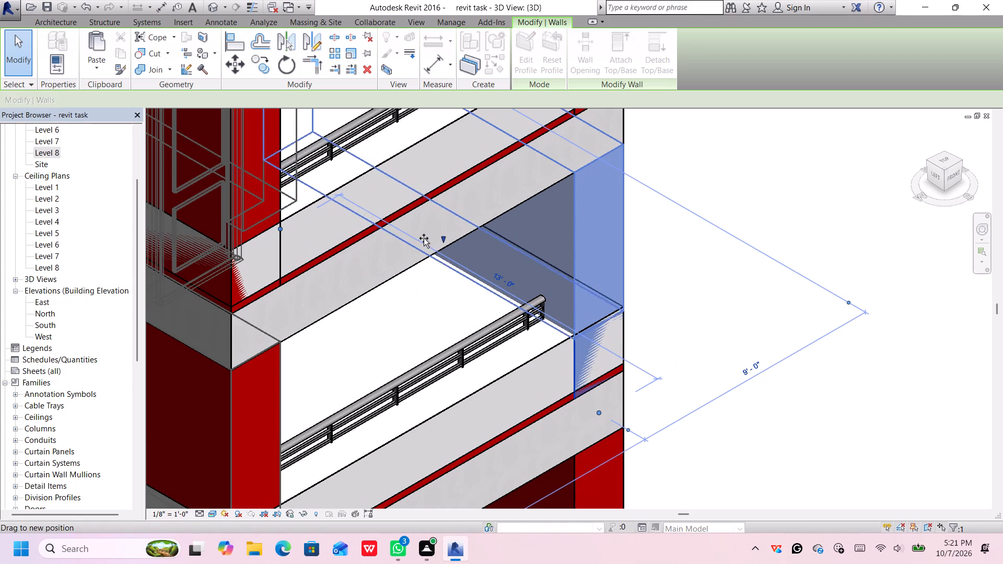
{"action": "left_click_drag", "start_coordinate": [424, 238], "coordinate": [421, 232]}
Raise the base of the southeast bay's inner red side wall, on the second storey with white floor bands, to the band's top.
{"action": "scroll", "coordinate": [546, 366], "scroll_direction": "down", "scroll_amount": 3}
{"action": "middle_click_drag", "start_coordinate": [528, 380], "coordinate": [576, 318]}
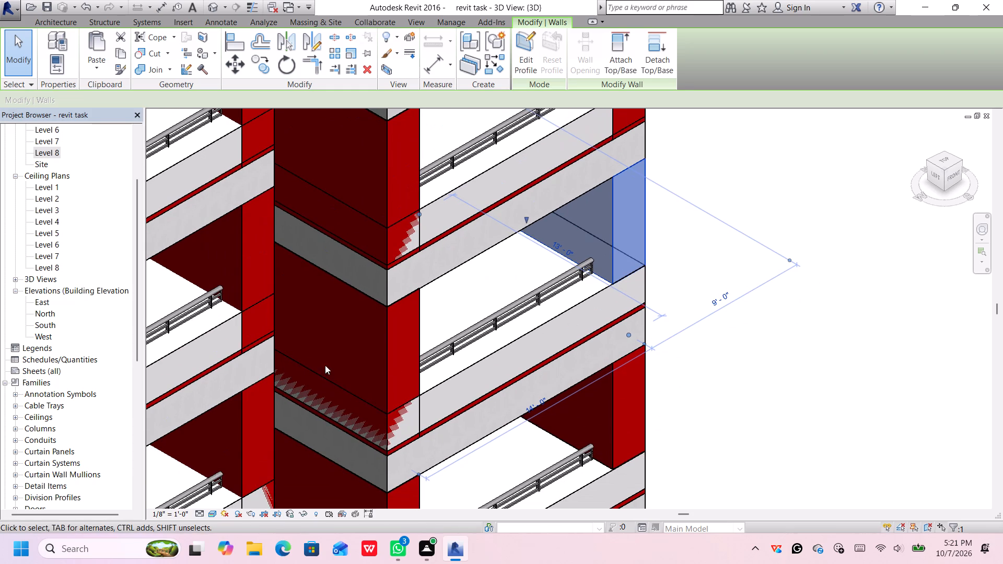
{"action": "left_click", "coordinate": [372, 360]}
{"action": "middle_click_drag", "start_coordinate": [365, 379], "coordinate": [389, 344]}
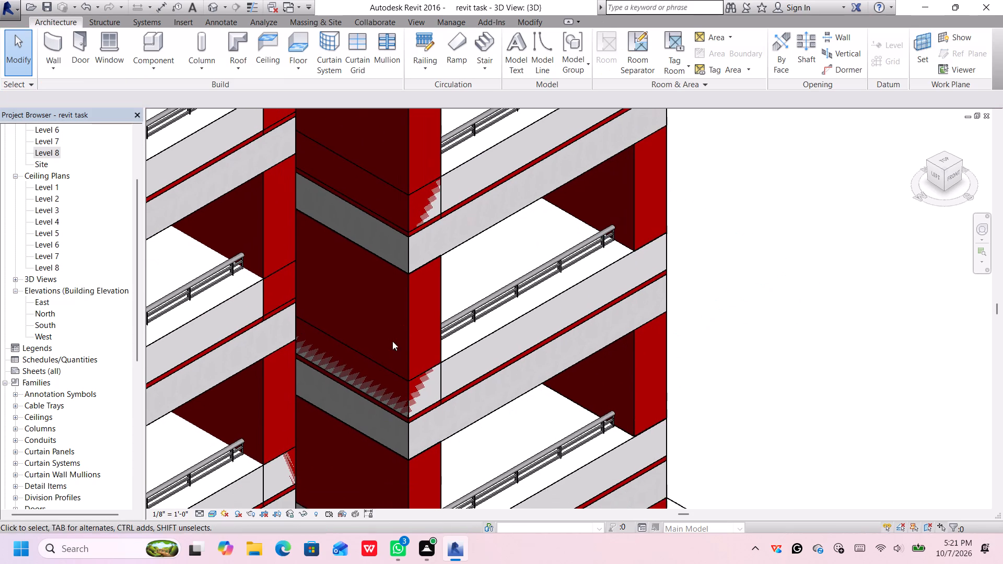
{"action": "left_click", "coordinate": [417, 352]}
{"action": "scroll", "coordinate": [347, 369], "scroll_direction": "up", "scroll_amount": 3}
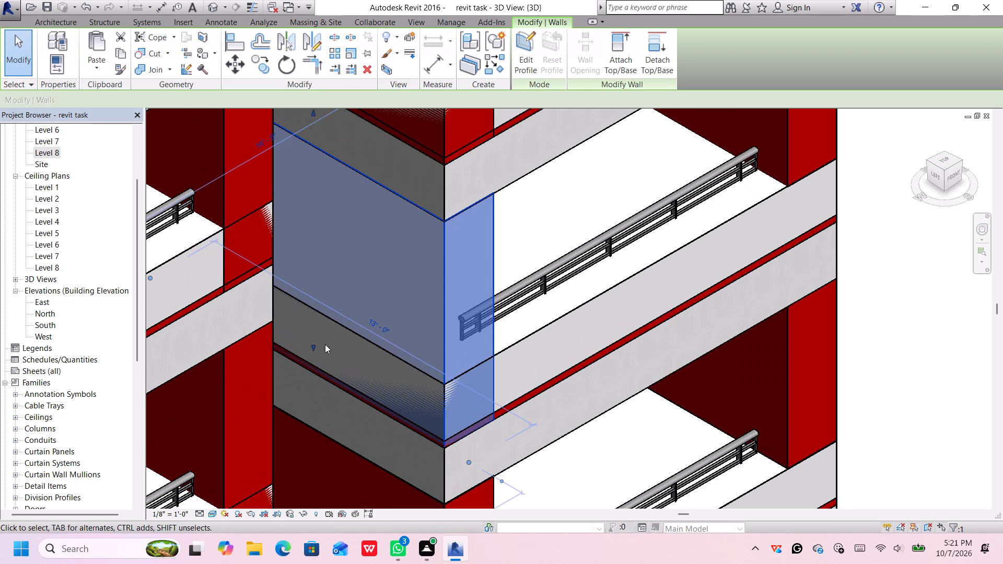
{"action": "left_click_drag", "start_coordinate": [313, 346], "coordinate": [323, 276]}
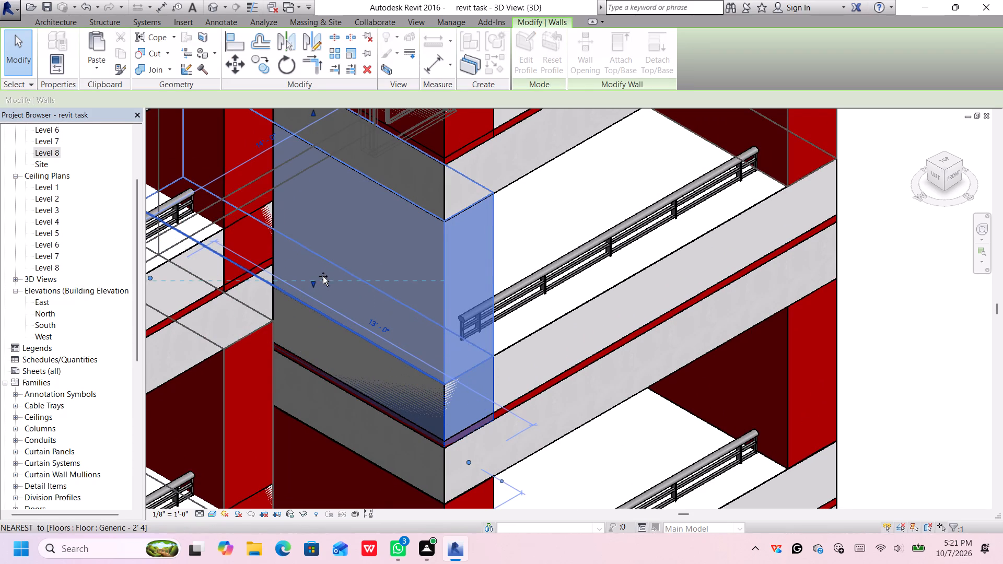
{"action": "left_click_drag", "start_coordinate": [323, 276], "coordinate": [323, 277]}
Raise the base of the southeast bay's inner red side wall, on the third storey with white floor bands, to the band's top.
{"action": "scroll", "coordinate": [463, 322], "scroll_direction": "down", "scroll_amount": 5}
{"action": "middle_click_drag", "start_coordinate": [474, 296], "coordinate": [435, 454]}
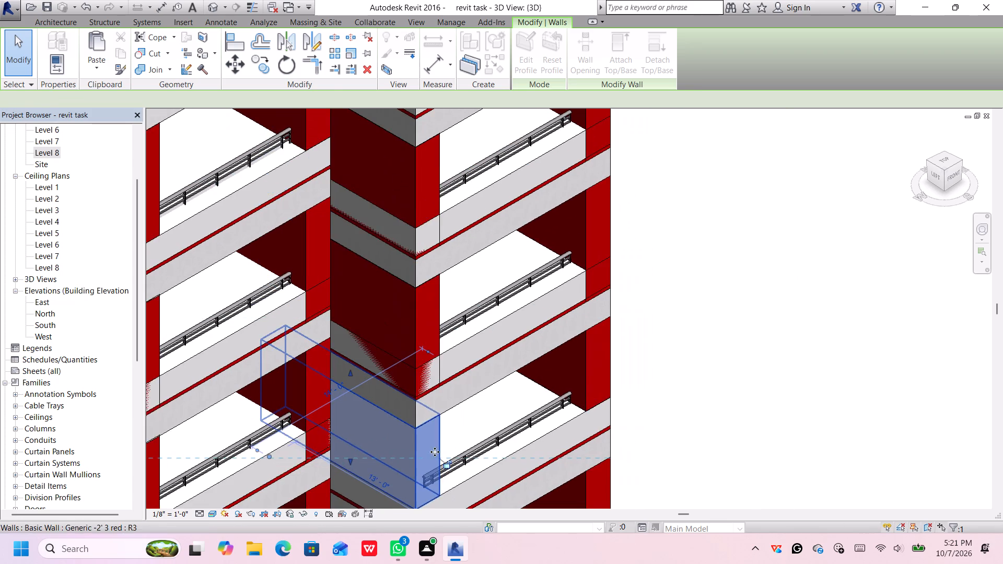
{"action": "scroll", "coordinate": [409, 339], "scroll_direction": "up", "scroll_amount": 3}
{"action": "left_click", "coordinate": [418, 327]}
{"action": "scroll", "coordinate": [357, 364], "scroll_direction": "up", "scroll_amount": 5}
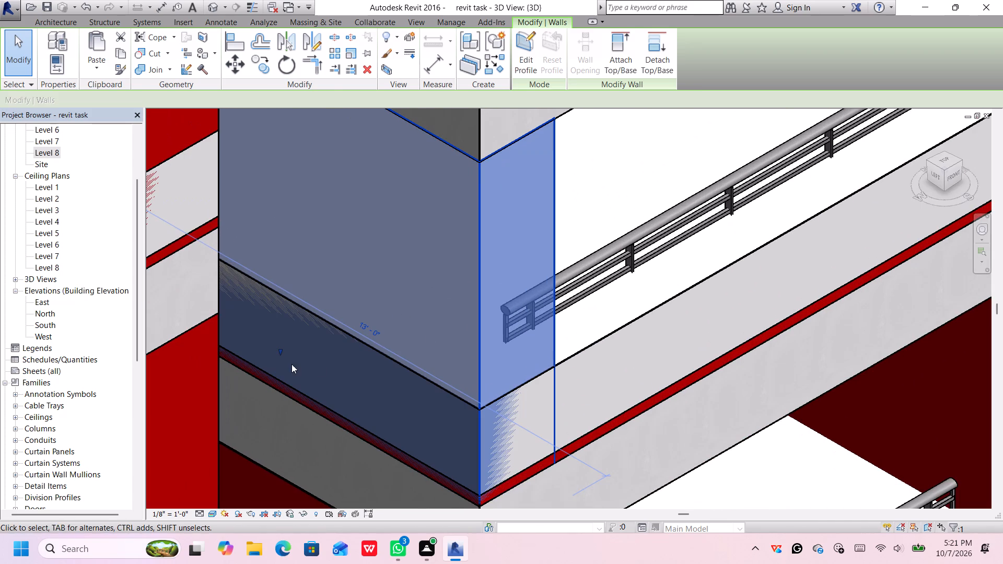
{"action": "left_click_drag", "start_coordinate": [279, 349], "coordinate": [286, 292]}
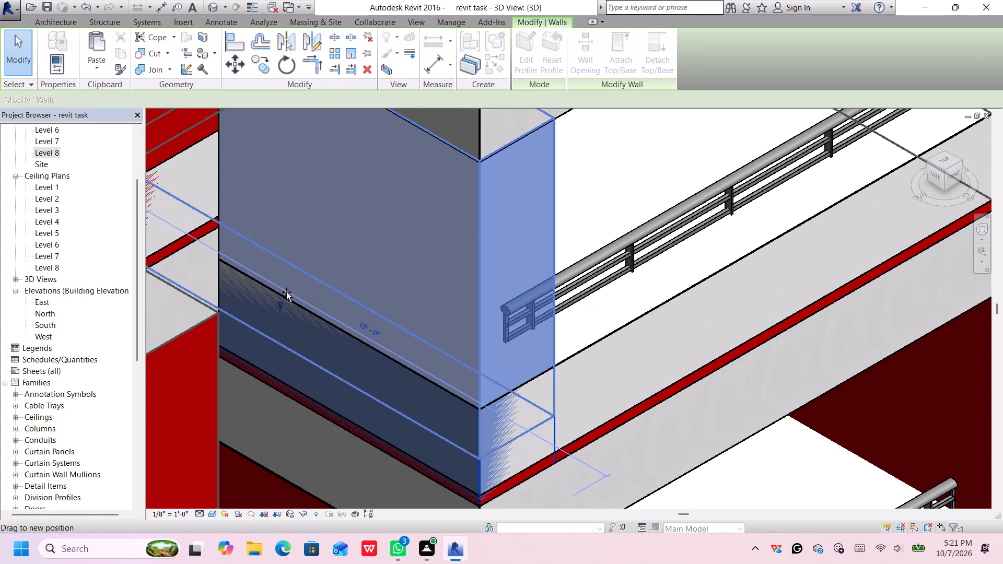
{"action": "left_click_drag", "start_coordinate": [286, 292], "coordinate": [297, 247]}
Raise the base of the southeast bay's outer red side wall, on the third storey with white floor bands, to the band's top.
{"action": "scroll", "coordinate": [550, 364], "scroll_direction": "down", "scroll_amount": 5}
{"action": "middle_click_drag", "start_coordinate": [605, 360], "coordinate": [591, 370]}
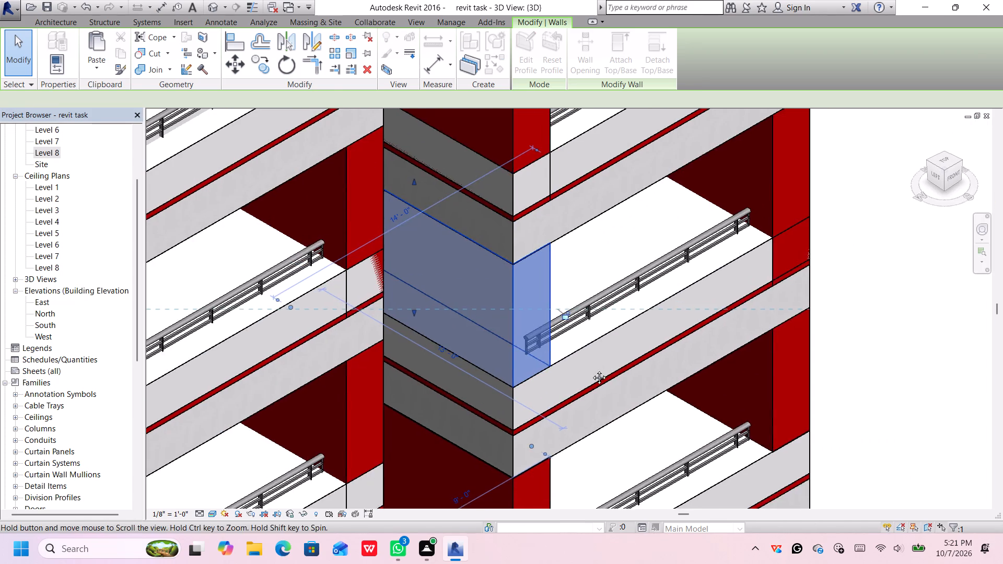
{"action": "middle_click_drag", "start_coordinate": [591, 370], "coordinate": [244, 501]}
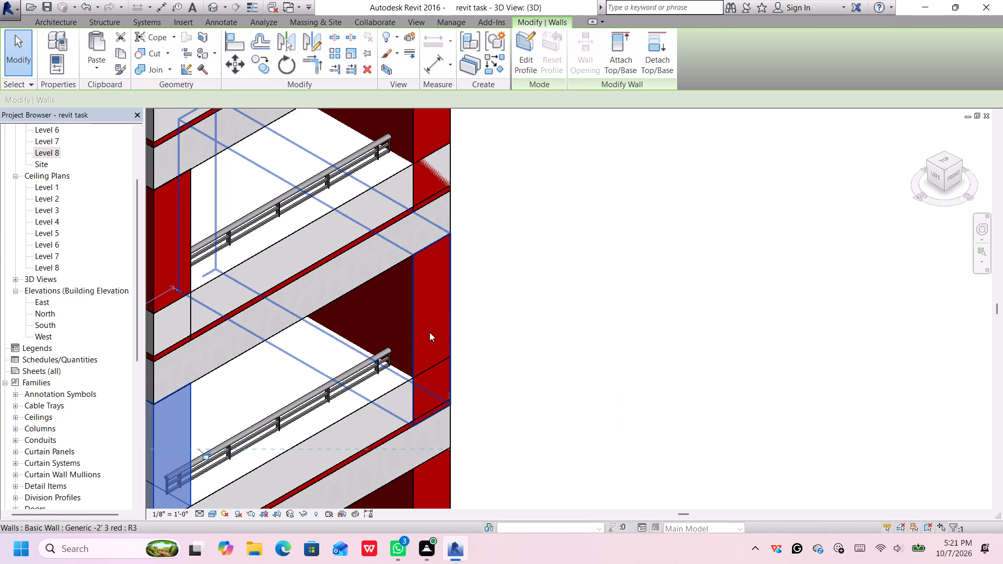
{"action": "left_click", "coordinate": [429, 332]}
{"action": "scroll", "coordinate": [343, 380], "scroll_direction": "up", "scroll_amount": 3}
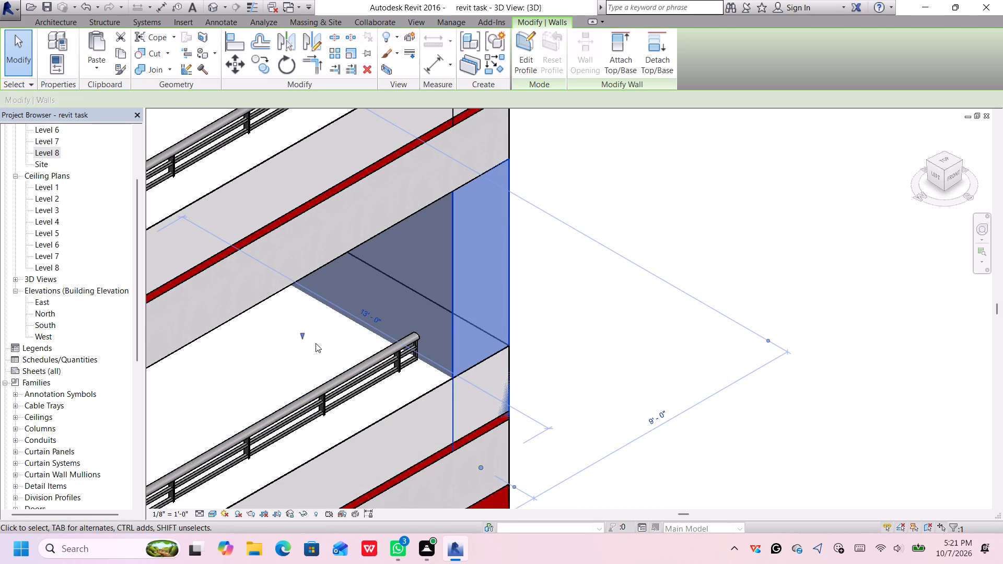
{"action": "left_click_drag", "start_coordinate": [303, 334], "coordinate": [302, 264]}
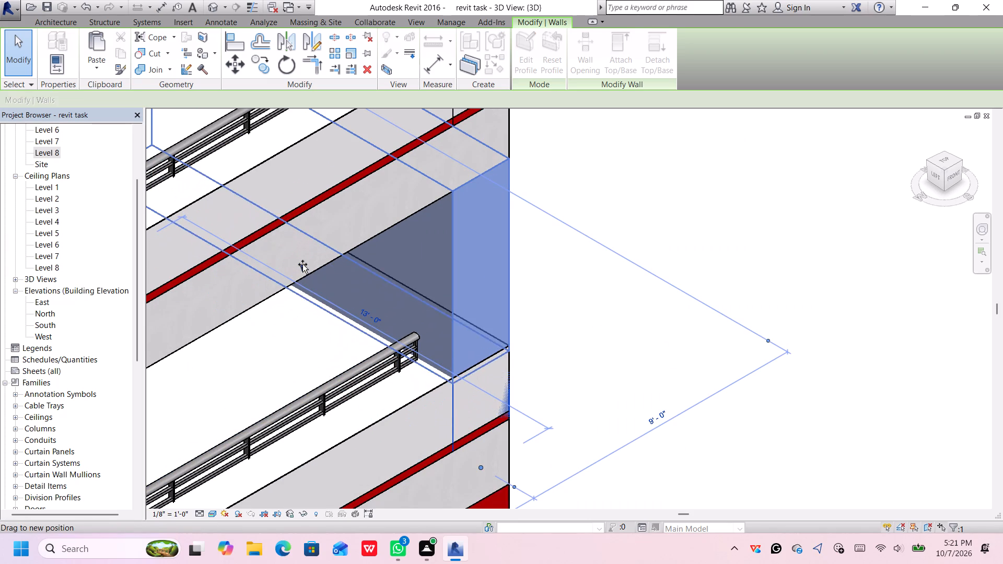
{"action": "left_click_drag", "start_coordinate": [302, 264], "coordinate": [305, 260]}
{"action": "scroll", "coordinate": [426, 262], "scroll_direction": "up", "scroll_amount": 1}
{"action": "scroll", "coordinate": [426, 261], "scroll_direction": "down", "scroll_amount": 3}
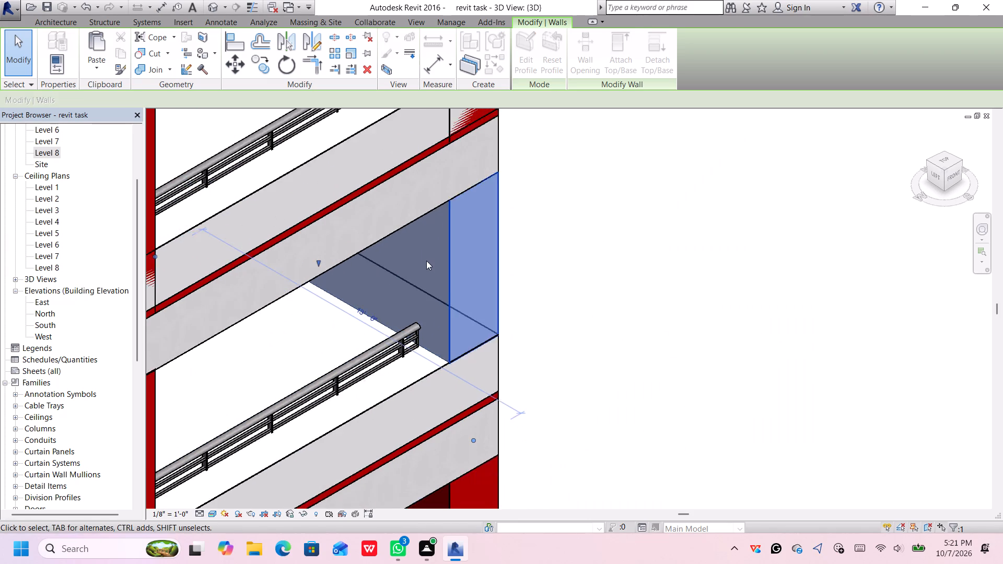
Raise the base of the southeast bay's inner red side wall, on the fourth storey with white floor bands, to the band's top.
{"action": "scroll", "coordinate": [426, 261], "scroll_direction": "down", "scroll_amount": 1}
{"action": "middle_click_drag", "start_coordinate": [445, 230], "coordinate": [487, 309]}
{"action": "scroll", "coordinate": [487, 308], "scroll_direction": "down", "scroll_amount": 2}
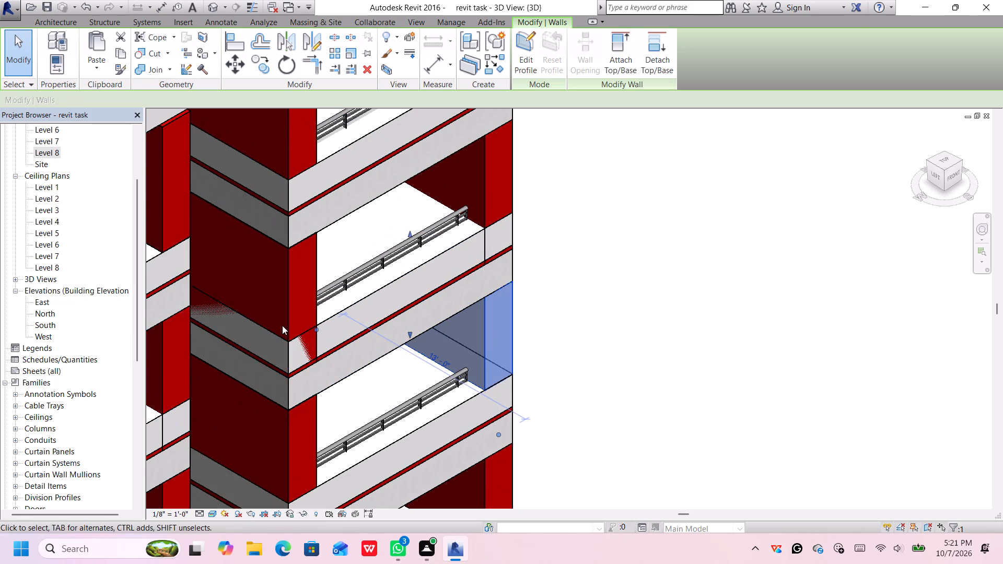
{"action": "left_click", "coordinate": [291, 302]}
{"action": "scroll", "coordinate": [265, 324], "scroll_direction": "up", "scroll_amount": 4}
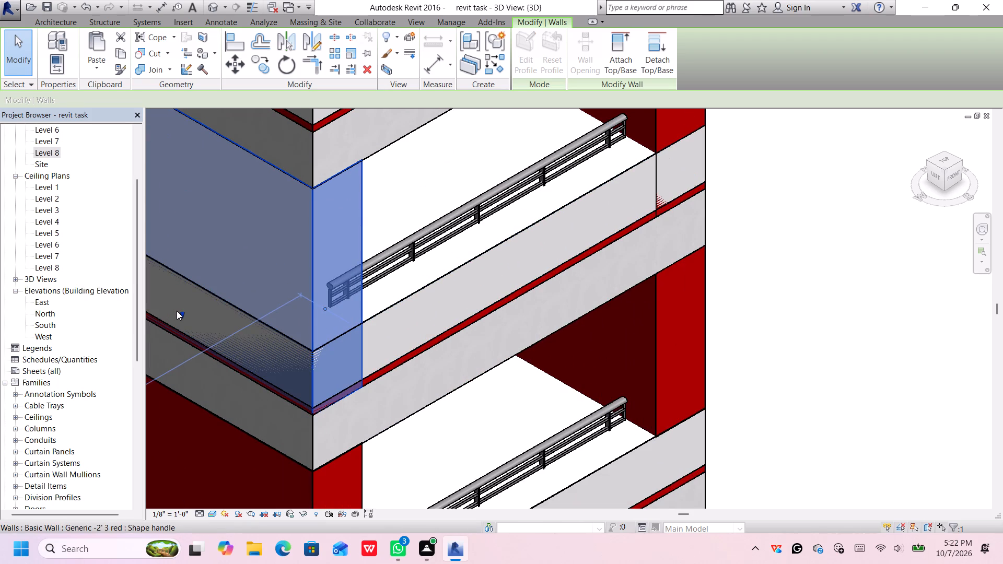
{"action": "left_click_drag", "start_coordinate": [179, 313], "coordinate": [197, 245]}
Raise the base of the southeast bay's outer red side wall, on the fourth storey with white floor bands, to the band's top.
{"action": "middle_click_drag", "start_coordinate": [611, 220], "coordinate": [449, 420]}
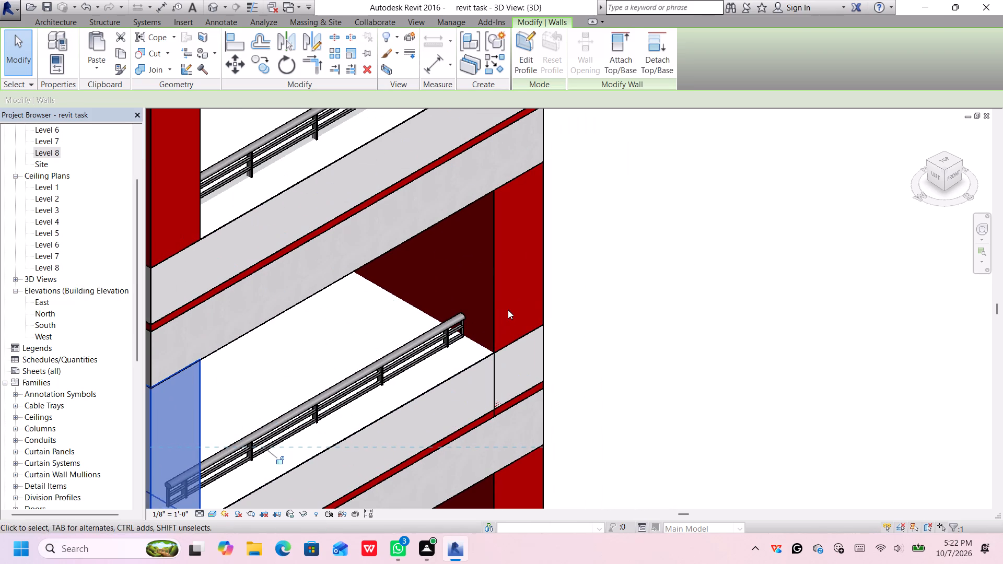
{"action": "left_click", "coordinate": [508, 310]}
{"action": "left_click", "coordinate": [493, 313]}
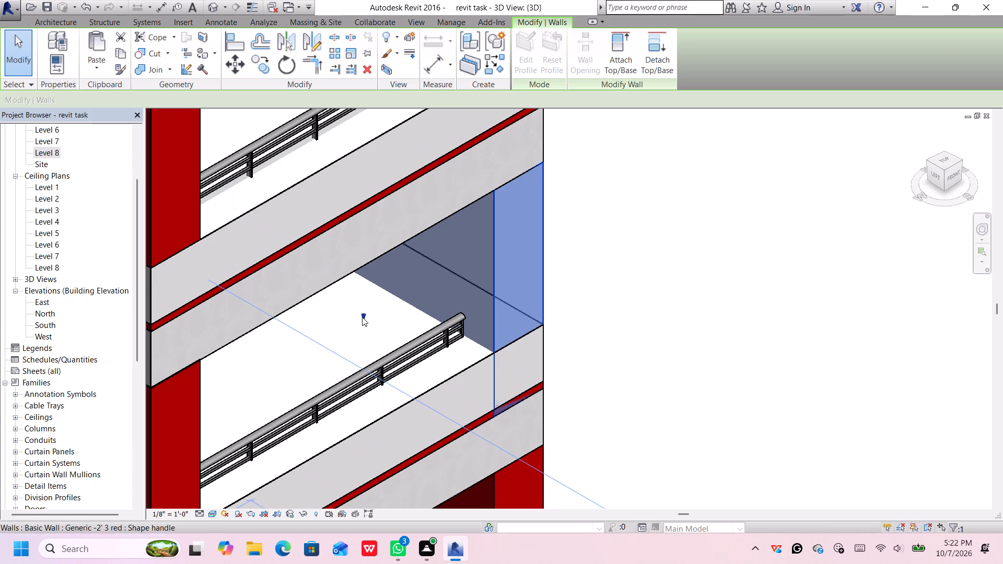
{"action": "left_click_drag", "start_coordinate": [362, 317], "coordinate": [378, 248]}
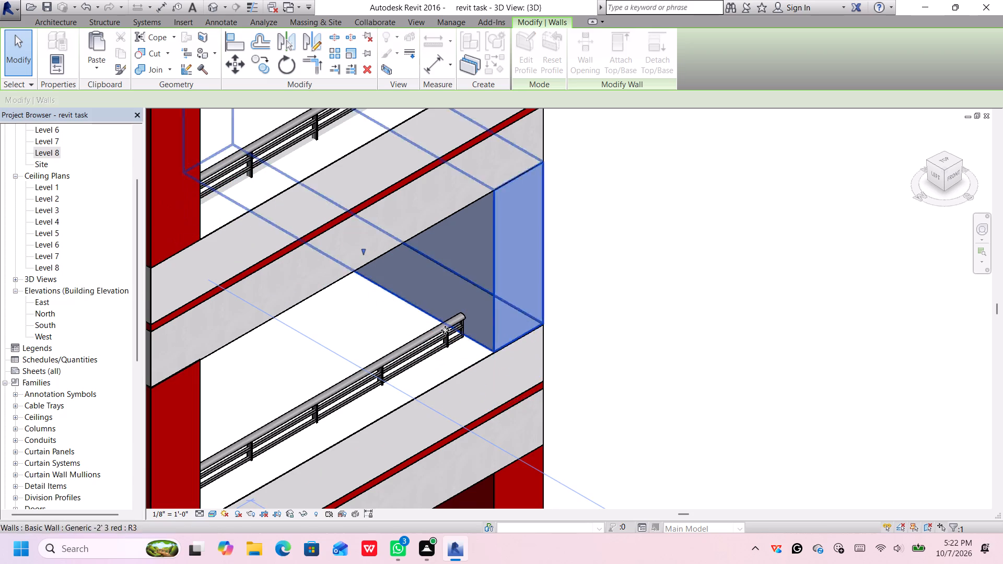
Raise the base of the southwest bay's outer red side wall, on the second storey with white floor bands, to the band's top.
{"action": "scroll", "coordinate": [505, 367], "scroll_direction": "down", "scroll_amount": 9}
{"action": "middle_click_drag", "start_coordinate": [488, 434], "coordinate": [577, 249]}
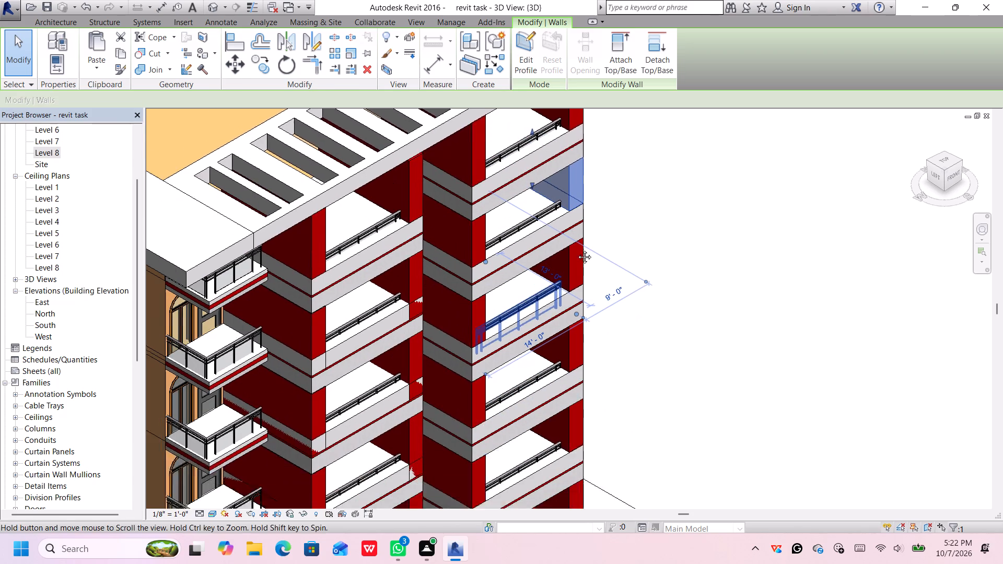
{"action": "middle_click_drag", "start_coordinate": [577, 249], "coordinate": [582, 236]}
{"action": "middle_click_drag", "start_coordinate": [418, 426], "coordinate": [452, 278]}
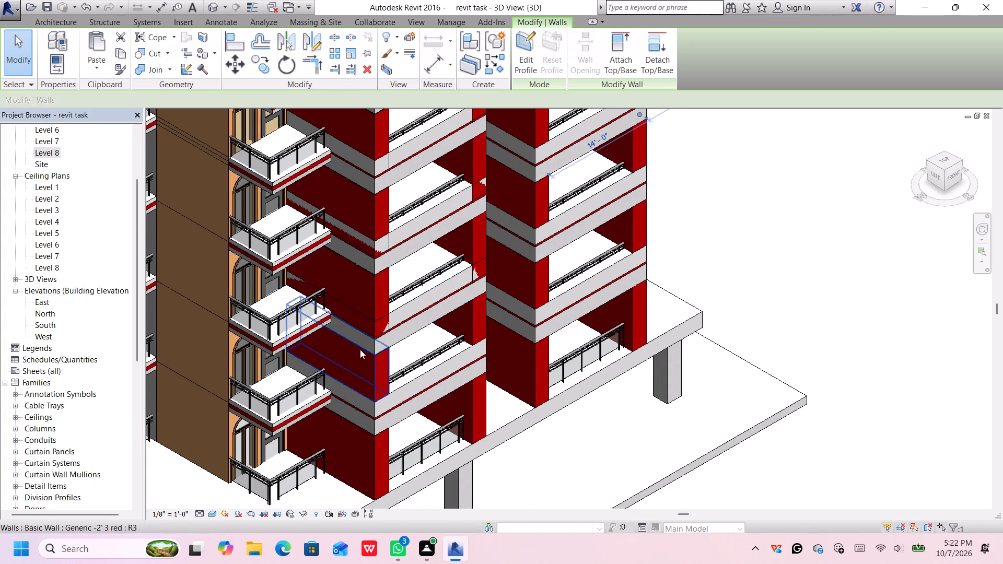
{"action": "scroll", "coordinate": [360, 347], "scroll_direction": "up", "scroll_amount": 3}
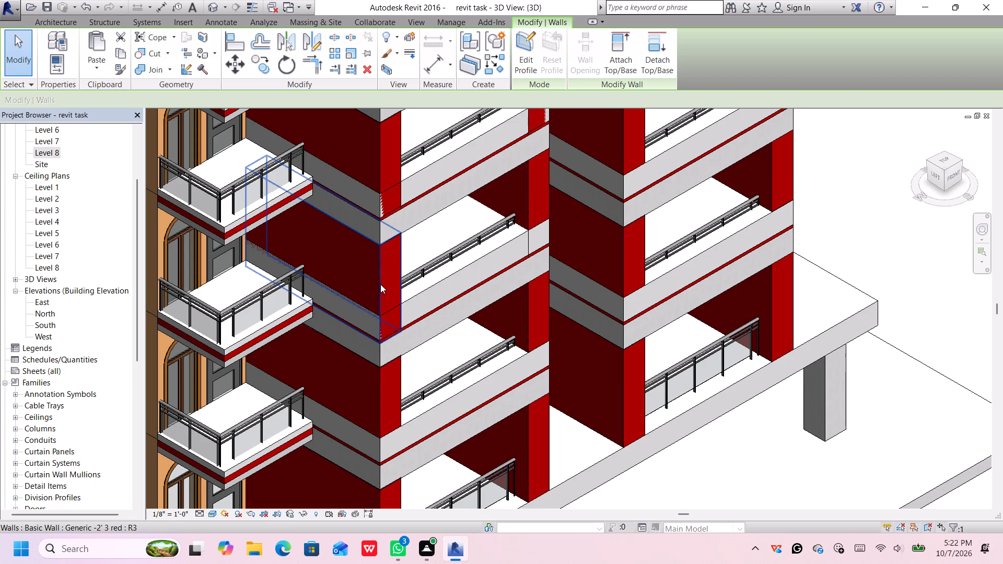
{"action": "left_click", "coordinate": [380, 284]}
{"action": "scroll", "coordinate": [319, 322], "scroll_direction": "up", "scroll_amount": 5}
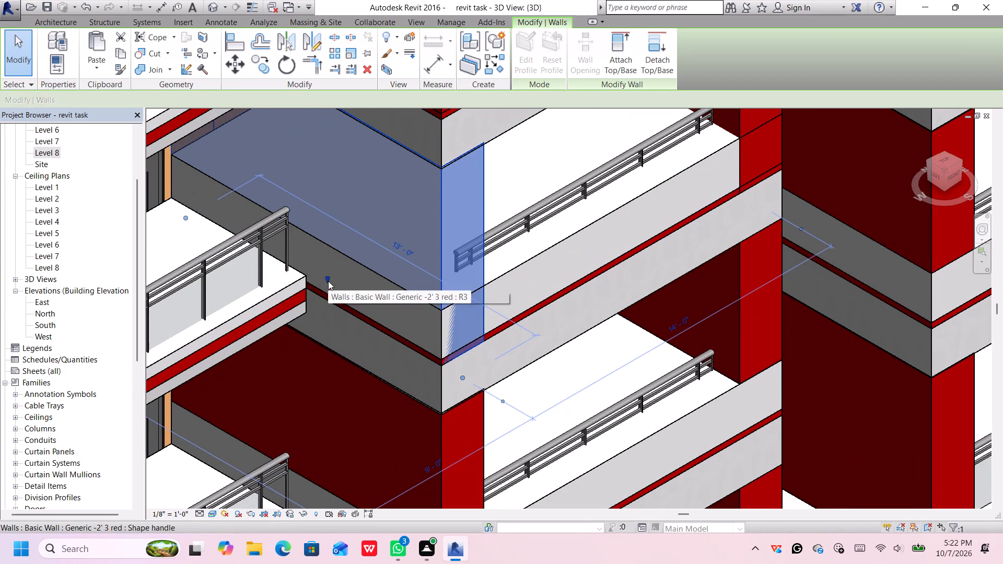
{"action": "left_click_drag", "start_coordinate": [328, 281], "coordinate": [345, 216]}
Raise the base of the southwest bay's inner red side wall, on the second storey with white floor bands, to the band's top.
{"action": "middle_click_drag", "start_coordinate": [588, 258], "coordinate": [307, 457]}
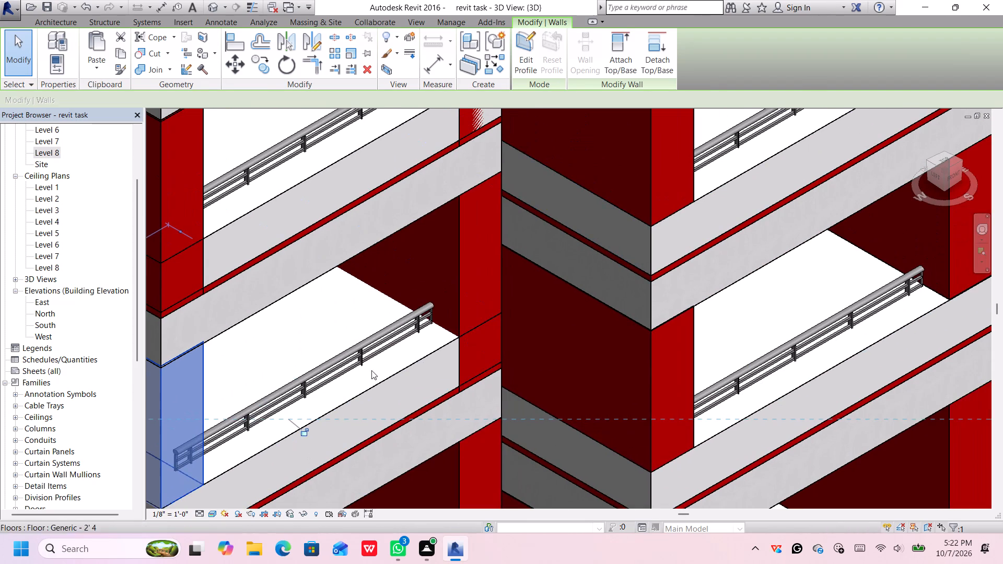
{"action": "left_click", "coordinate": [442, 278]}
{"action": "left_click", "coordinate": [450, 272]}
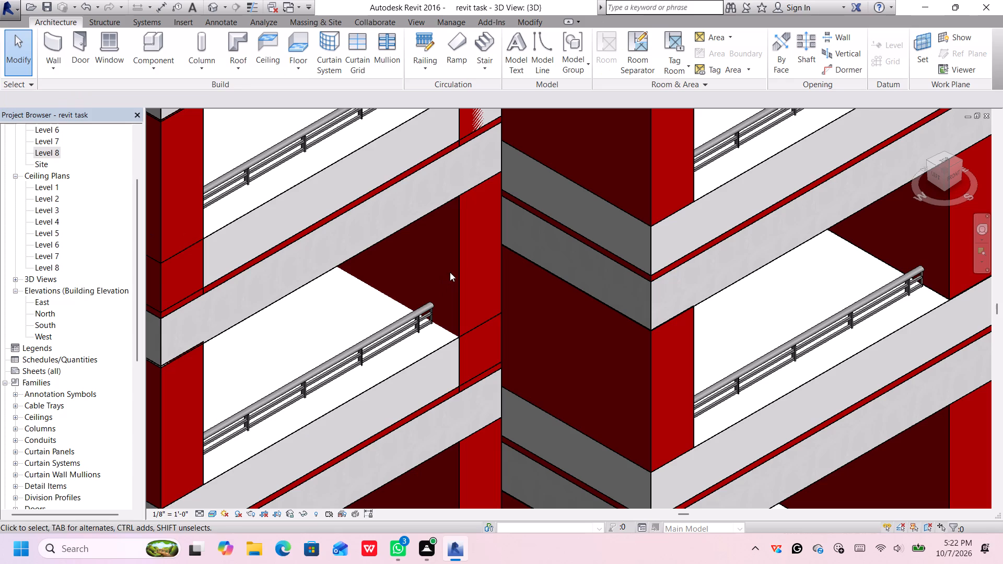
{"action": "left_click", "coordinate": [459, 274]}
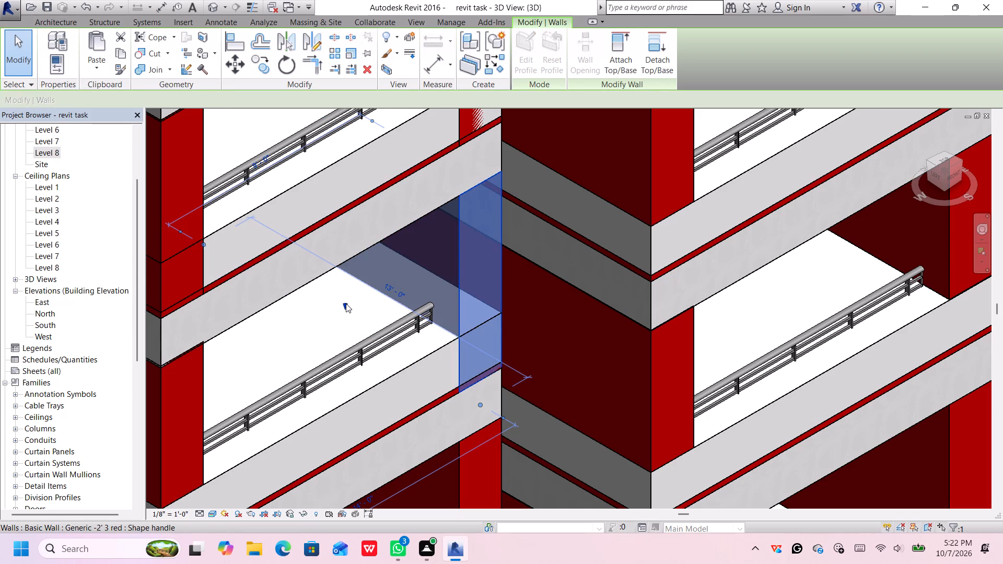
{"action": "left_click_drag", "start_coordinate": [346, 303], "coordinate": [359, 246]}
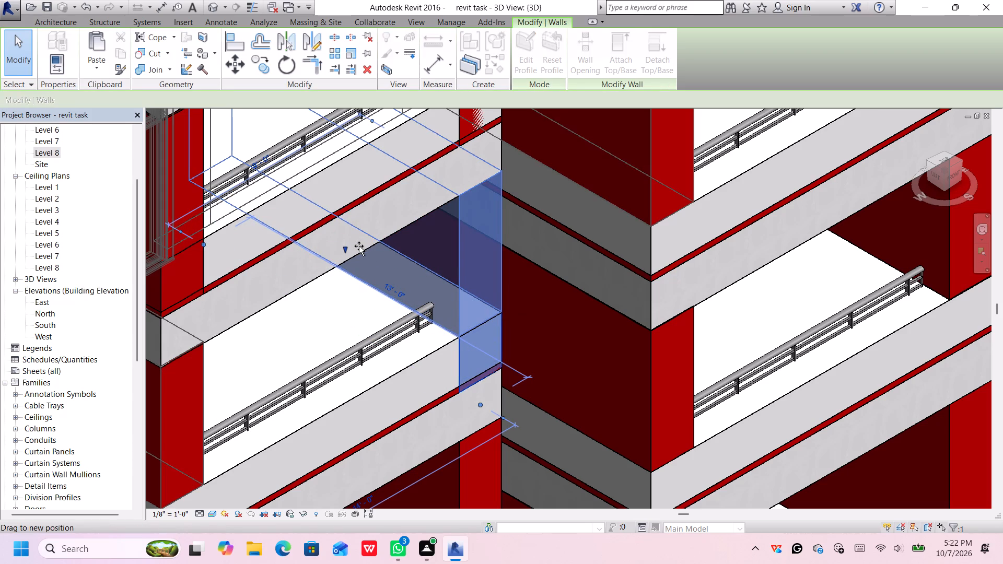
{"action": "left_click_drag", "start_coordinate": [359, 246], "coordinate": [359, 246]}
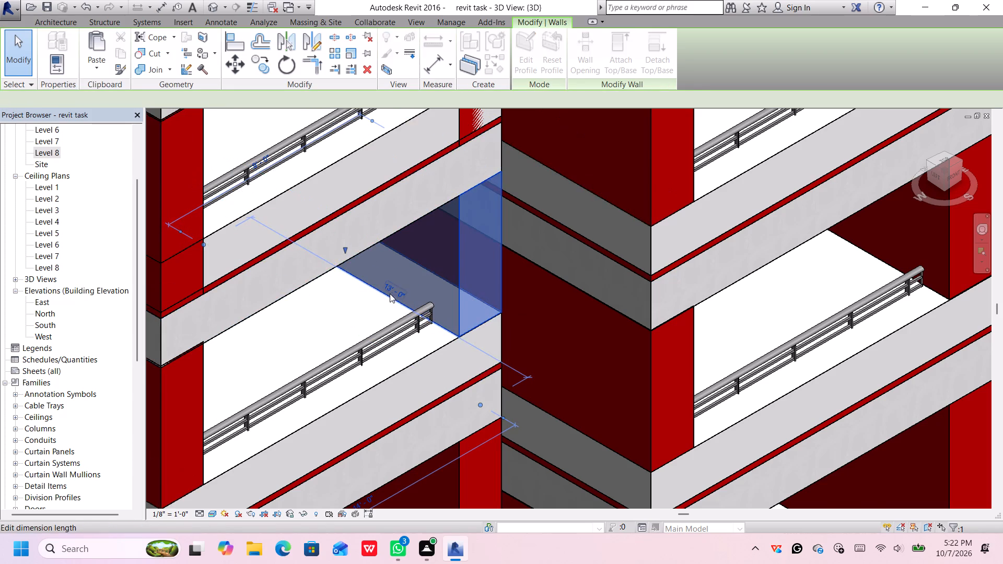
Raise the base of the southwest bay's outer red side wall, on the third storey with white floor bands, to the band's top.
{"action": "scroll", "coordinate": [400, 285], "scroll_direction": "down", "scroll_amount": 1}
{"action": "middle_click_drag", "start_coordinate": [402, 278], "coordinate": [434, 398]}
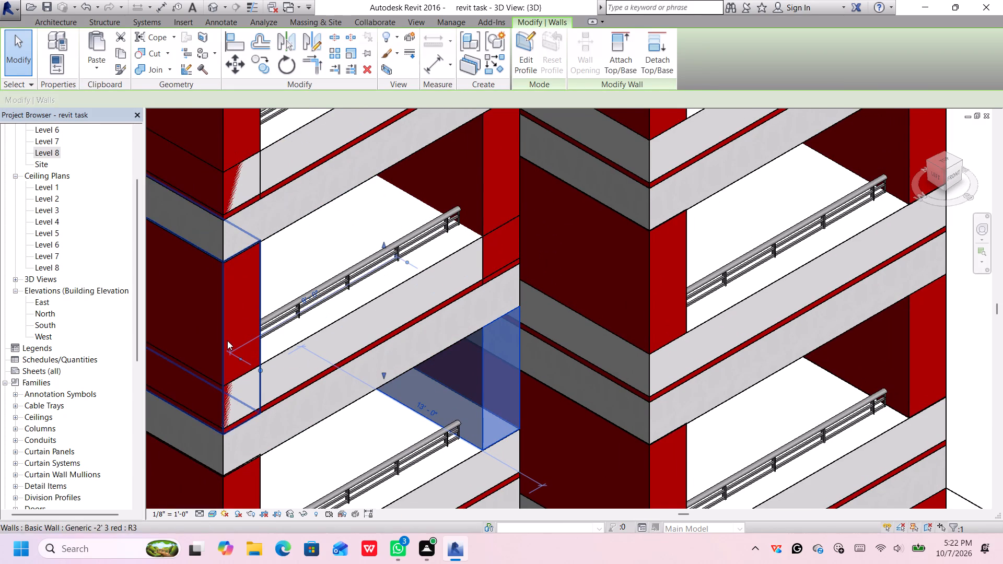
{"action": "middle_click_drag", "start_coordinate": [227, 340], "coordinate": [330, 342]}
{"action": "left_click", "coordinate": [320, 342]}
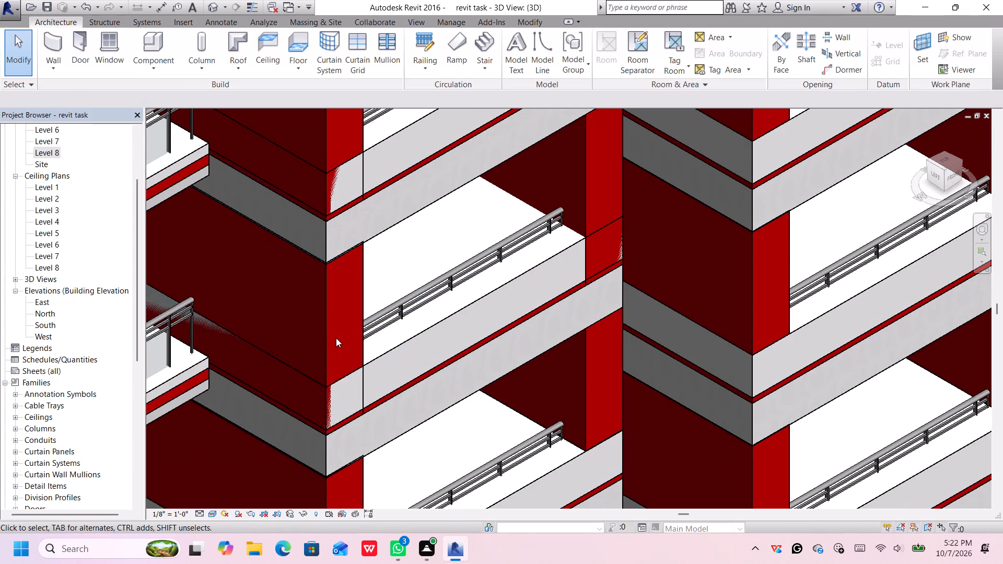
{"action": "left_click", "coordinate": [336, 338]}
{"action": "left_click", "coordinate": [329, 349]}
{"action": "scroll", "coordinate": [313, 368], "scroll_direction": "up", "scroll_amount": 2}
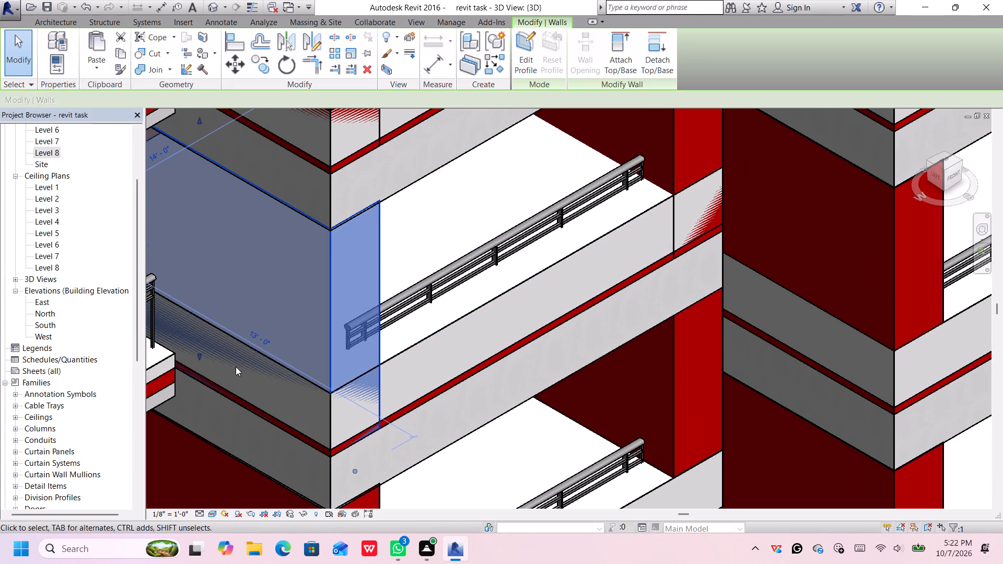
{"action": "left_click_drag", "start_coordinate": [201, 357], "coordinate": [210, 297]}
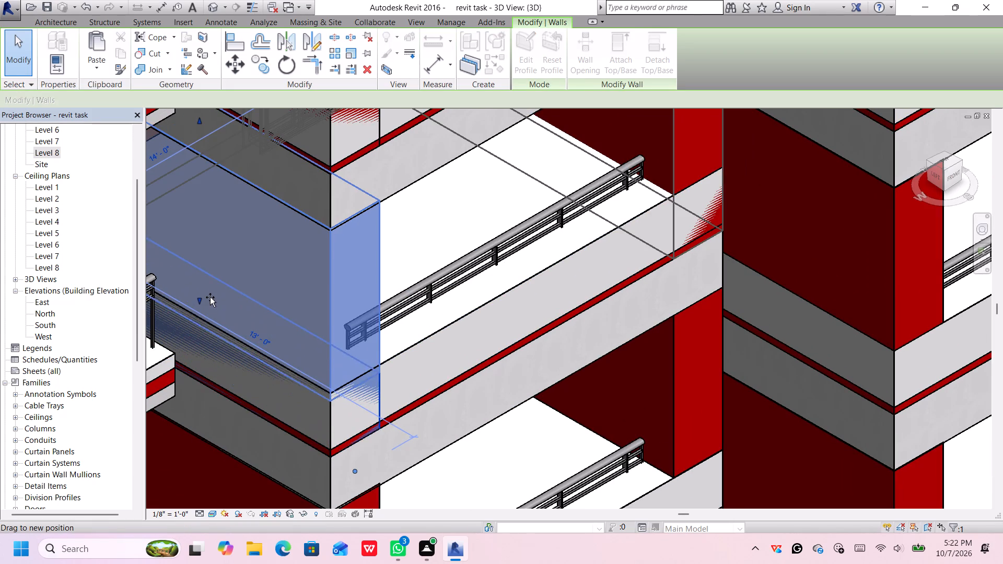
{"action": "left_click_drag", "start_coordinate": [210, 297], "coordinate": [210, 293]}
Raise the base of the southwest bay's inner red side wall, on the third storey with white floor bands, to the band's top.
{"action": "scroll", "coordinate": [541, 328], "scroll_direction": "down", "scroll_amount": 1}
{"action": "middle_click_drag", "start_coordinate": [542, 325], "coordinate": [285, 468]}
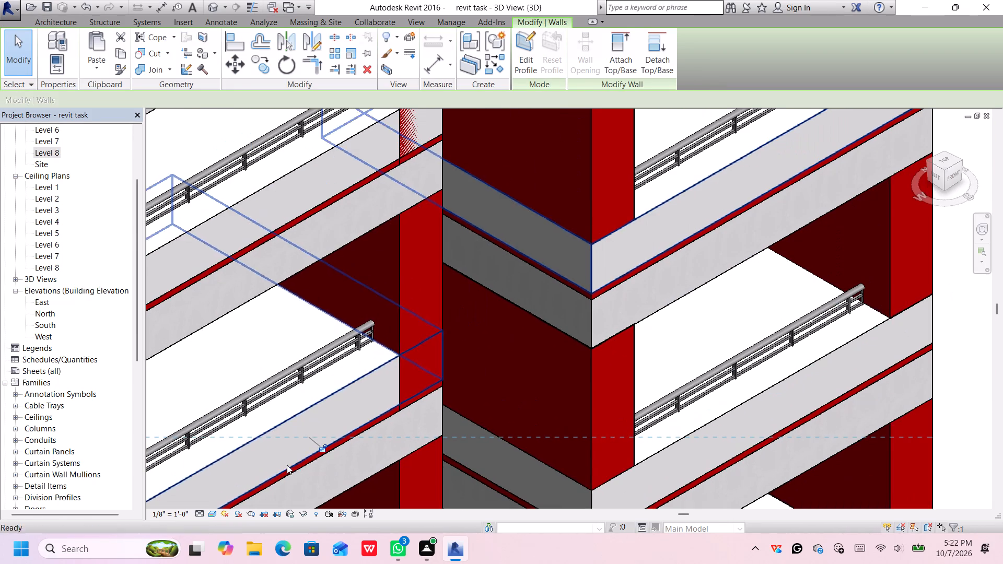
{"action": "left_click", "coordinate": [417, 319]}
{"action": "scroll", "coordinate": [303, 339], "scroll_direction": "up", "scroll_amount": 2}
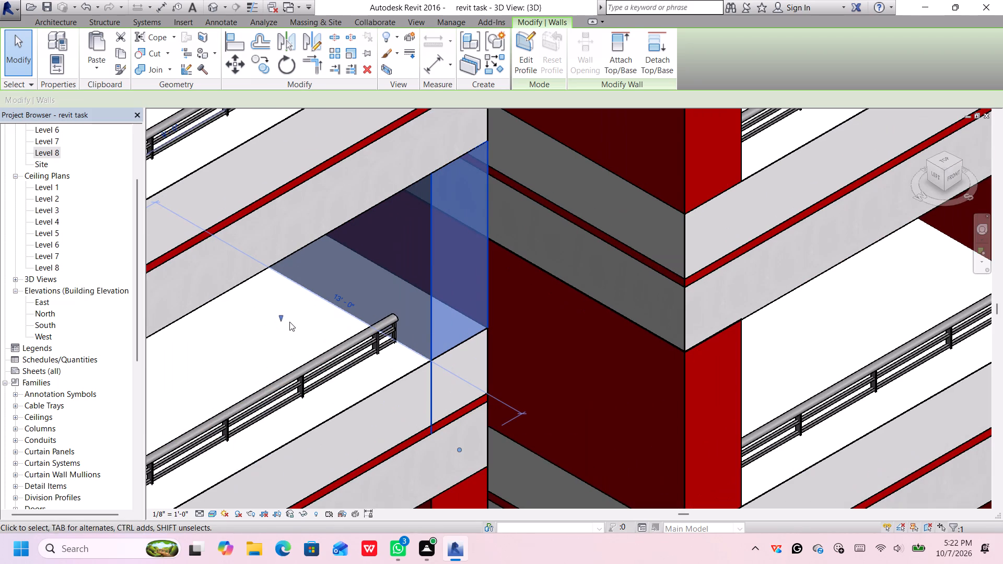
{"action": "left_click_drag", "start_coordinate": [280, 316], "coordinate": [295, 246]}
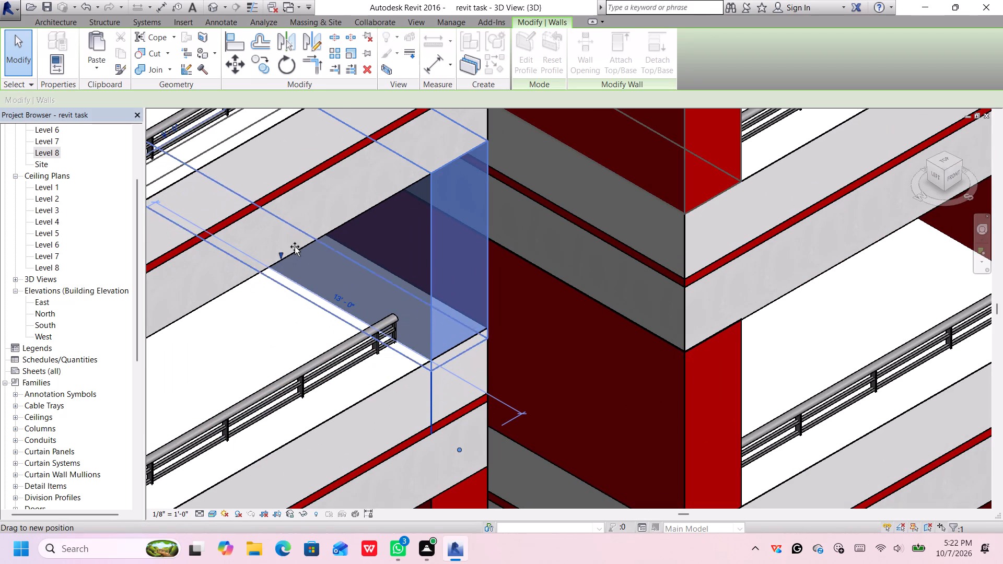
{"action": "left_click_drag", "start_coordinate": [295, 246], "coordinate": [298, 243]}
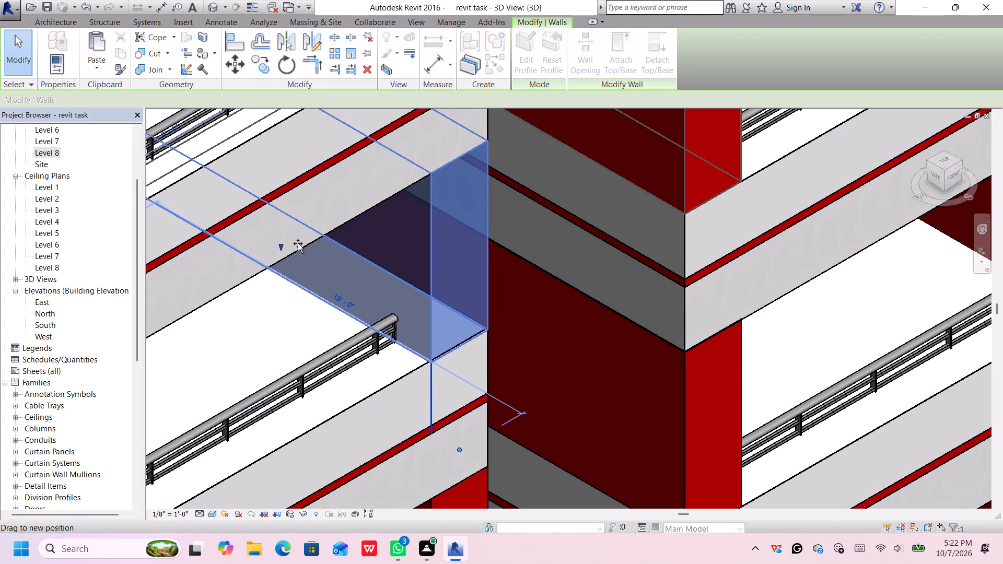
{"action": "left_click_drag", "start_coordinate": [298, 243], "coordinate": [298, 242]}
Raise the base of the southwest bay's outer red side wall, on the fourth storey with white floor bands, to the band's top.
{"action": "scroll", "coordinate": [468, 352], "scroll_direction": "down", "scroll_amount": 4}
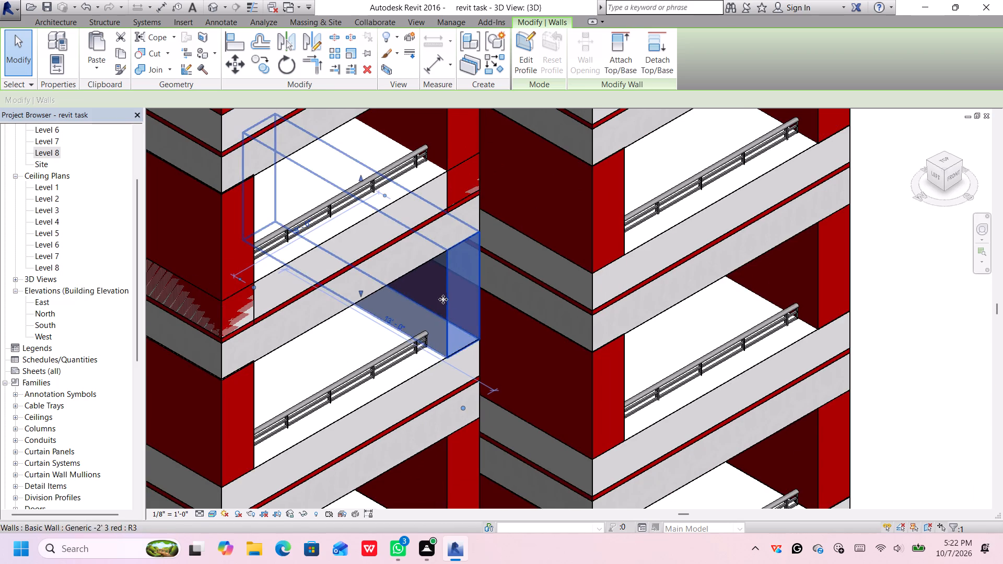
{"action": "middle_click_drag", "start_coordinate": [445, 300], "coordinate": [580, 414]}
{"action": "left_click", "coordinate": [370, 358]}
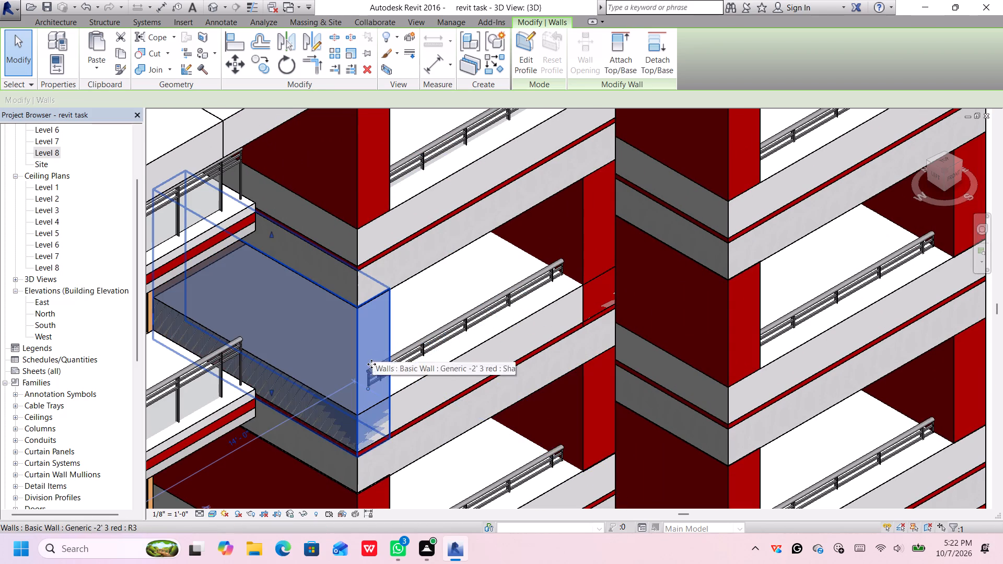
{"action": "scroll", "coordinate": [273, 418], "scroll_direction": "up", "scroll_amount": 2}
{"action": "left_click_drag", "start_coordinate": [271, 382], "coordinate": [281, 324]}
Raise the base of the southwest bay's inner red side wall, on the fourth storey with white floor bands, to the band's top.
{"action": "middle_click_drag", "start_coordinate": [635, 322], "coordinate": [634, 323]}
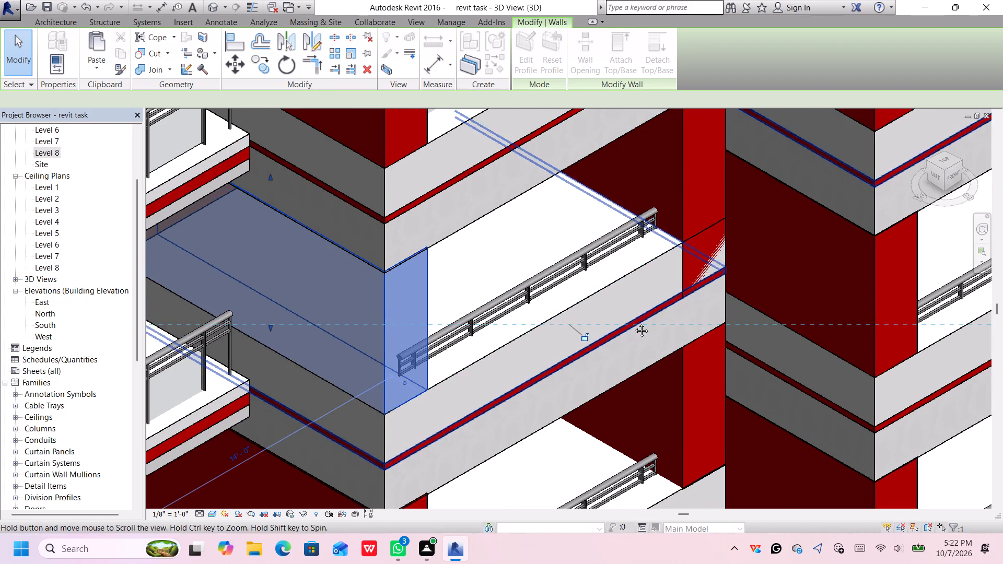
{"action": "middle_click_drag", "start_coordinate": [634, 323], "coordinate": [429, 469]}
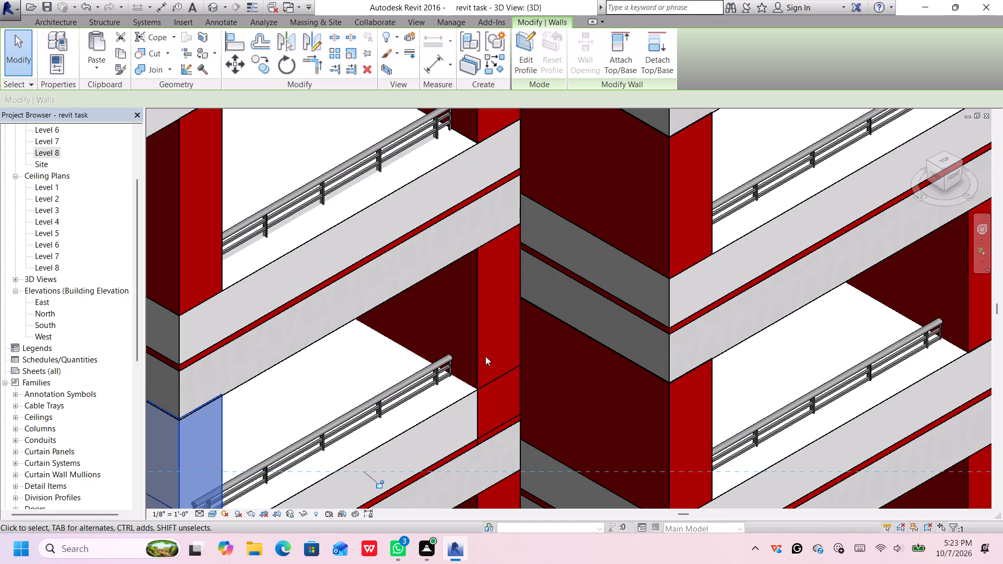
{"action": "left_click", "coordinate": [483, 331]}
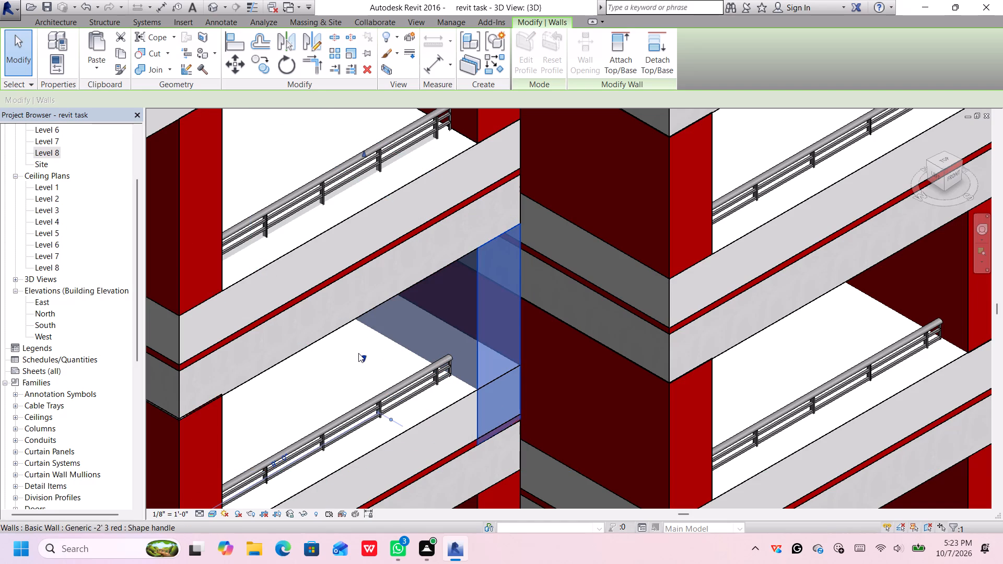
{"action": "left_click_drag", "start_coordinate": [361, 358], "coordinate": [371, 300]}
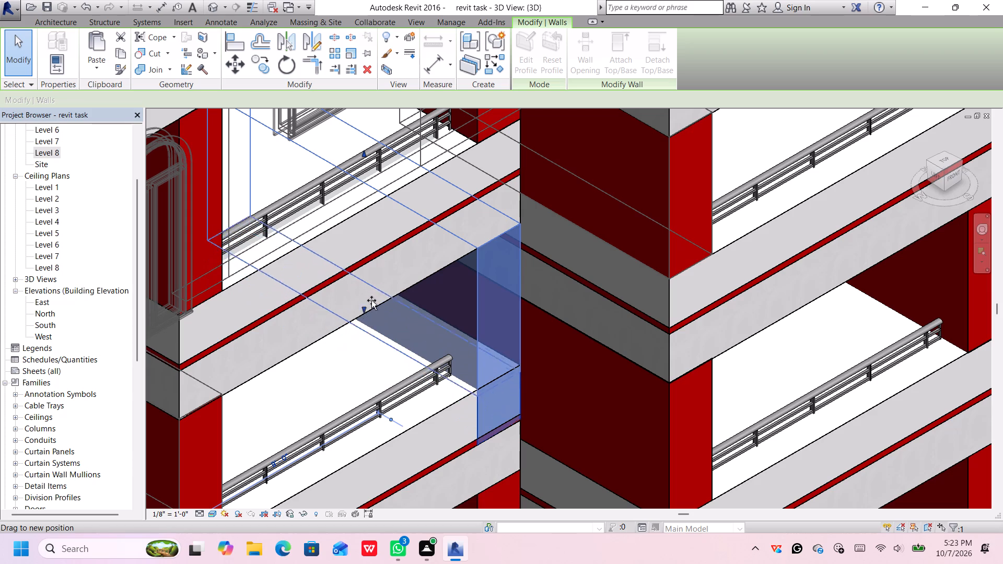
{"action": "left_click_drag", "start_coordinate": [371, 300], "coordinate": [377, 300]}
Examine the red bay walls and white floor bands on all storeys of the building's front side.
{"action": "scroll", "coordinate": [518, 427], "scroll_direction": "down", "scroll_amount": 3}
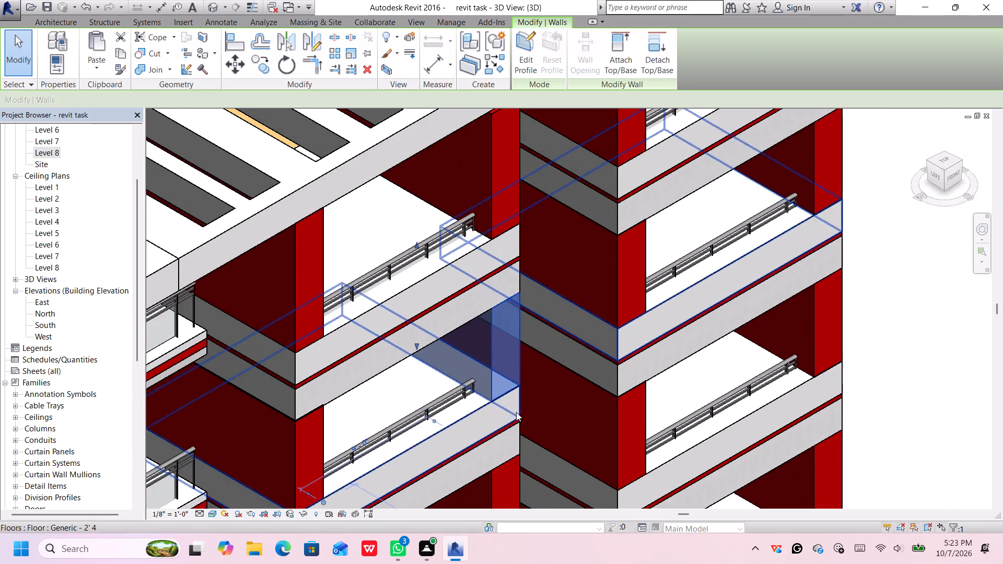
{"action": "scroll", "coordinate": [515, 422], "scroll_direction": "down", "scroll_amount": 6}
{"action": "middle_click_drag", "start_coordinate": [579, 437], "coordinate": [566, 266]}
{"action": "scroll", "coordinate": [558, 455], "scroll_direction": "down", "scroll_amount": 3}
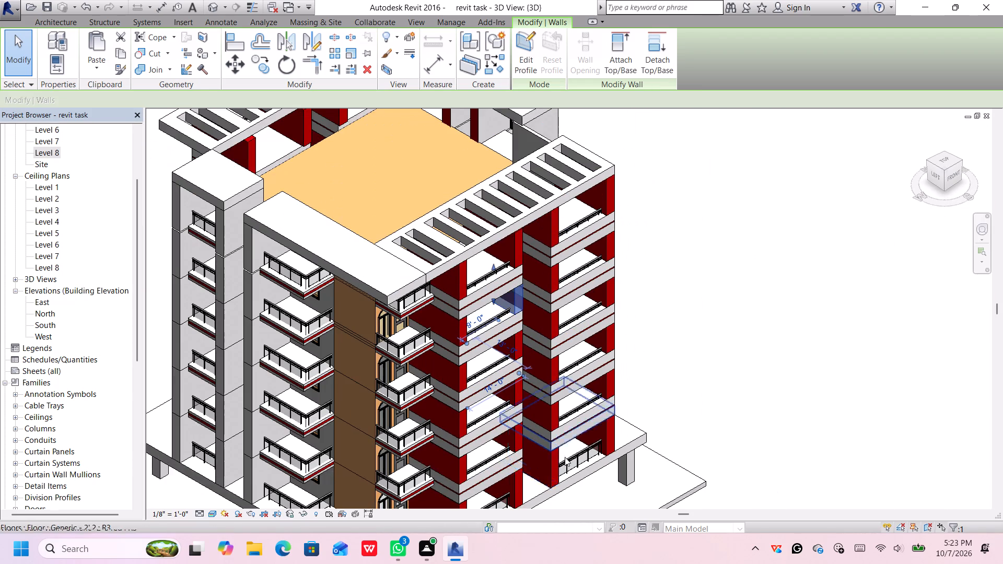
{"action": "middle_click_drag", "start_coordinate": [578, 478], "coordinate": [566, 305]}
{"action": "middle_click_drag", "start_coordinate": [574, 350], "coordinate": [578, 432]}
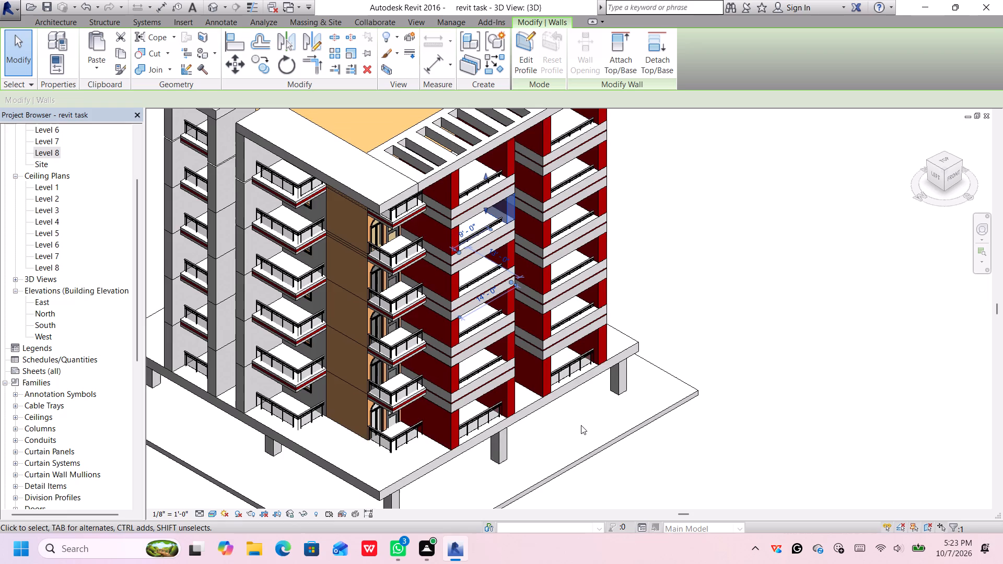
{"action": "scroll", "coordinate": [579, 422], "scroll_direction": "down", "scroll_amount": 2}
{"action": "left_click", "coordinate": [607, 469]}
{"action": "middle_click_drag", "start_coordinate": [604, 469], "coordinate": [586, 435]}
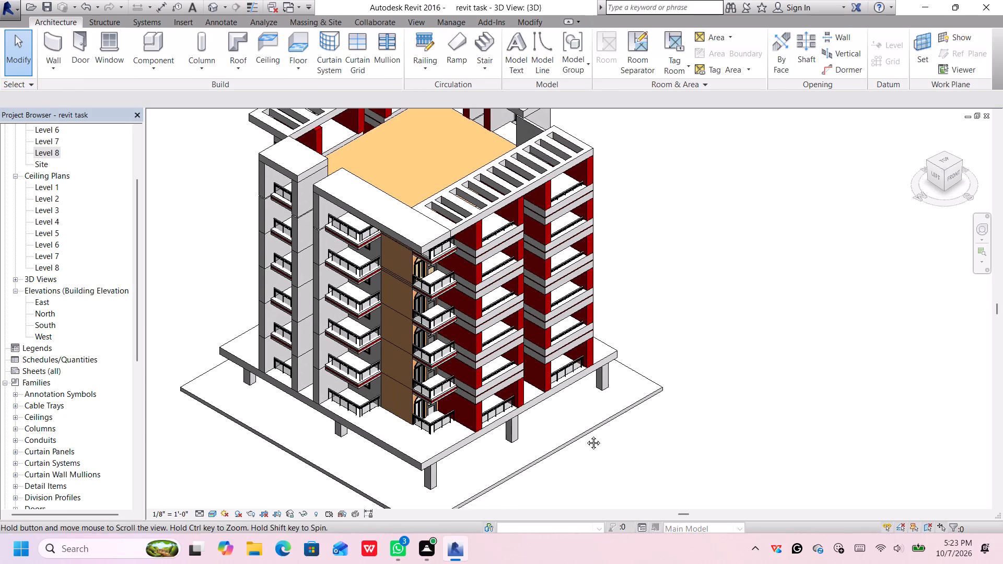
{"action": "middle_click_drag", "start_coordinate": [586, 435], "coordinate": [580, 426]}
{"action": "middle_click_drag", "start_coordinate": [582, 434], "coordinate": [582, 450]}
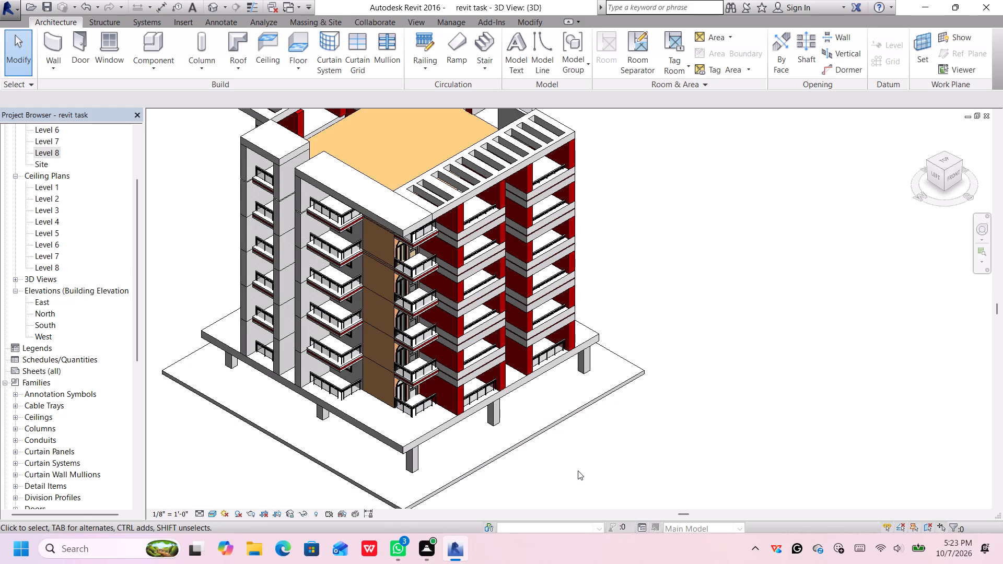
{"action": "scroll", "coordinate": [586, 467], "scroll_direction": "up", "scroll_amount": 1}
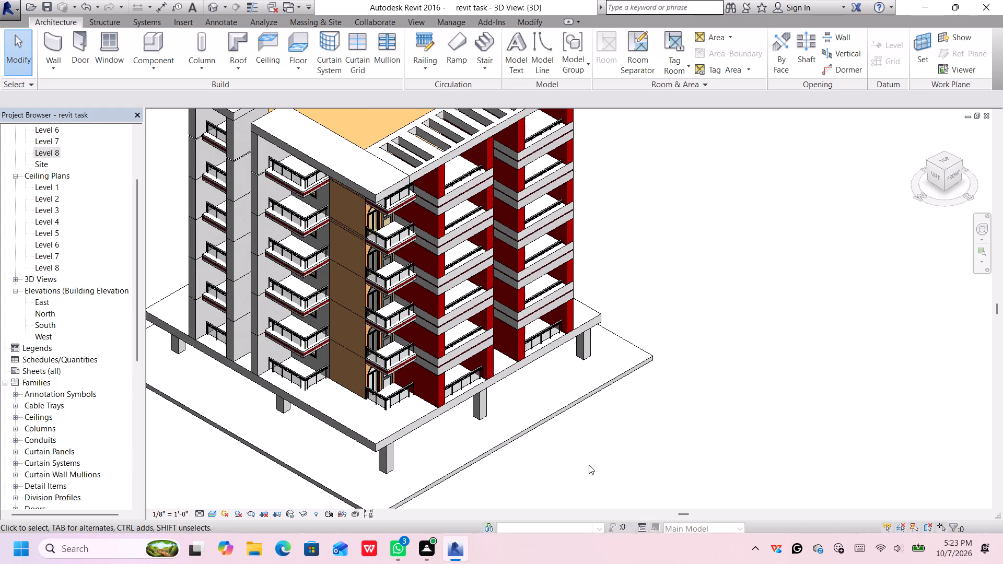
{"action": "scroll", "coordinate": [607, 421], "scroll_direction": "down", "scroll_amount": 3}
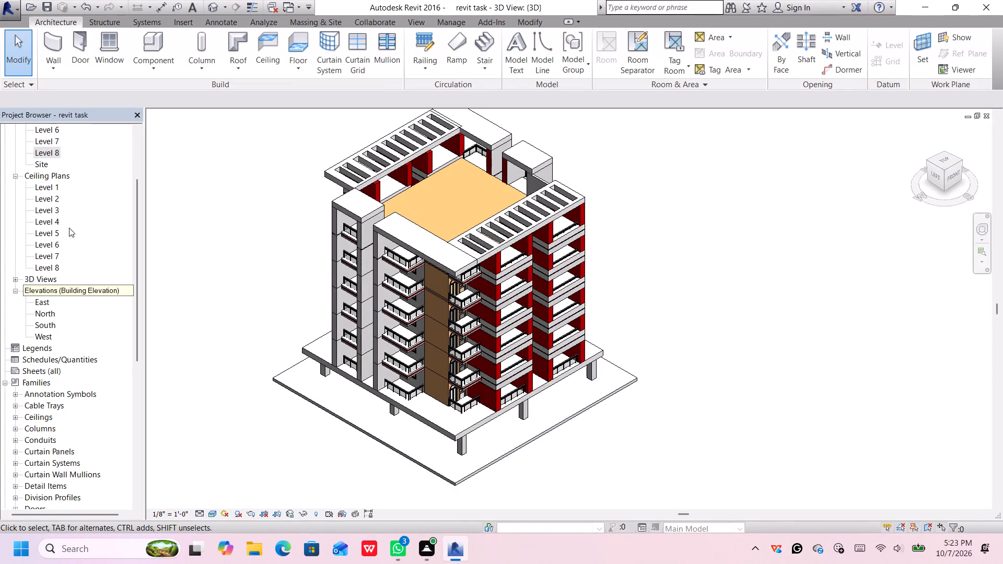
Open the Level 1 floor plan.
{"action": "scroll", "coordinate": [59, 210], "scroll_direction": "up", "scroll_amount": 1}
{"action": "scroll", "coordinate": [66, 256], "scroll_direction": "up", "scroll_amount": 3}
{"action": "scroll", "coordinate": [51, 203], "scroll_direction": "up", "scroll_amount": 3}
{"action": "left_click", "coordinate": [49, 151]}
{"action": "double_click", "coordinate": [51, 151]}
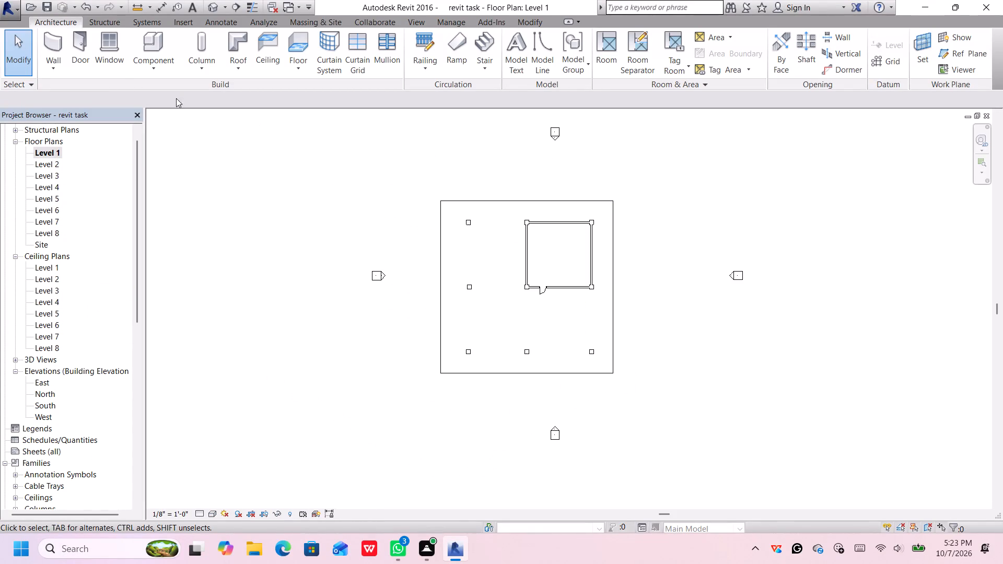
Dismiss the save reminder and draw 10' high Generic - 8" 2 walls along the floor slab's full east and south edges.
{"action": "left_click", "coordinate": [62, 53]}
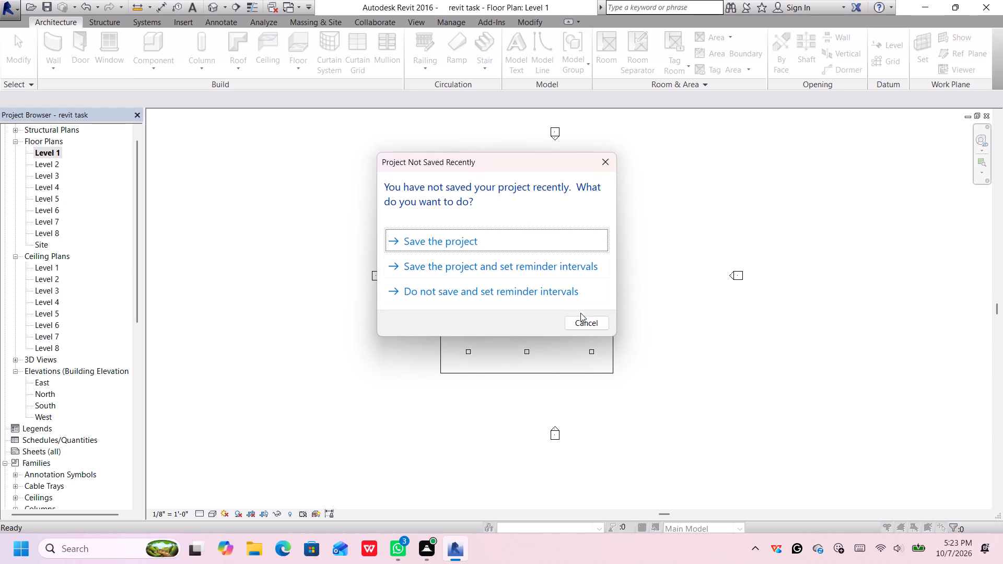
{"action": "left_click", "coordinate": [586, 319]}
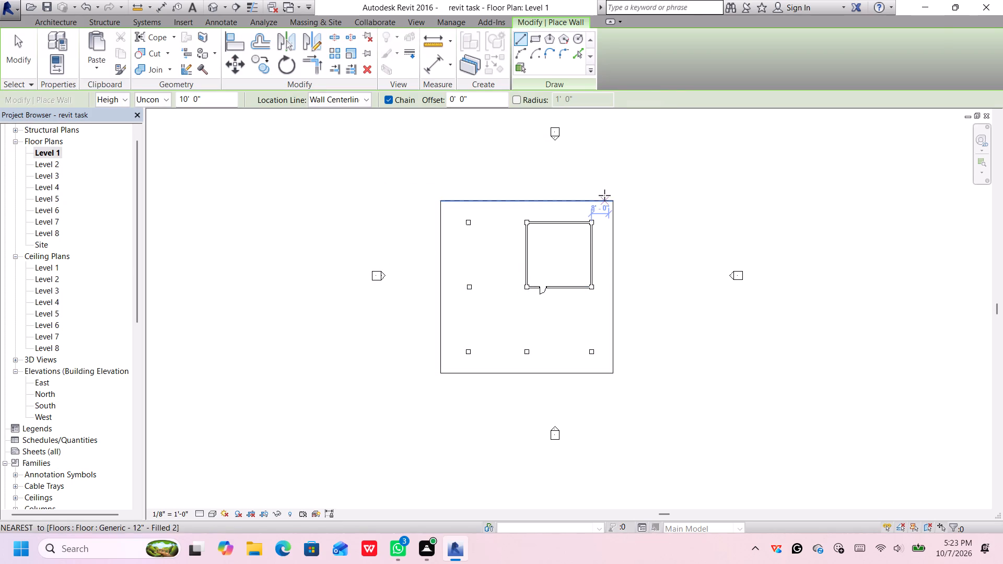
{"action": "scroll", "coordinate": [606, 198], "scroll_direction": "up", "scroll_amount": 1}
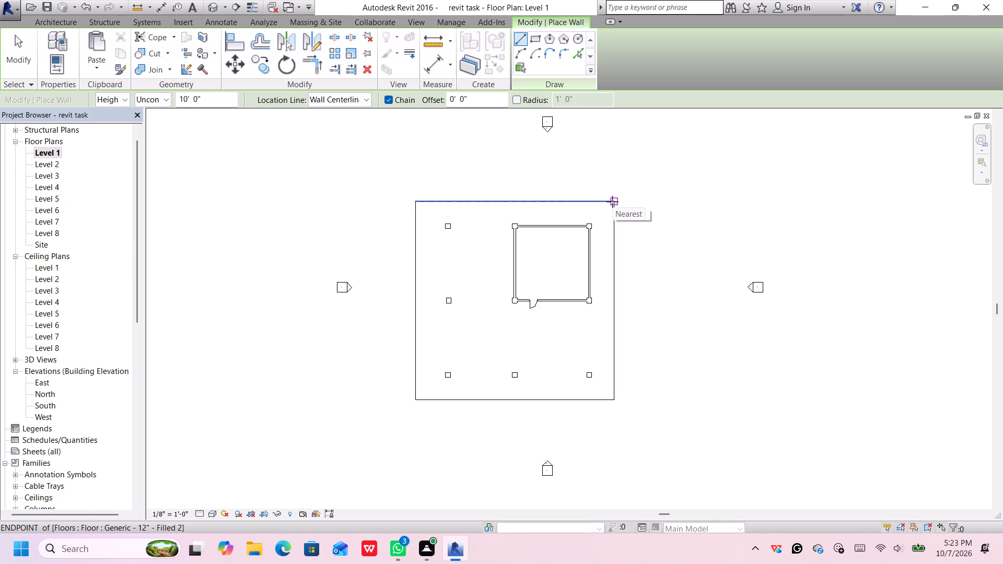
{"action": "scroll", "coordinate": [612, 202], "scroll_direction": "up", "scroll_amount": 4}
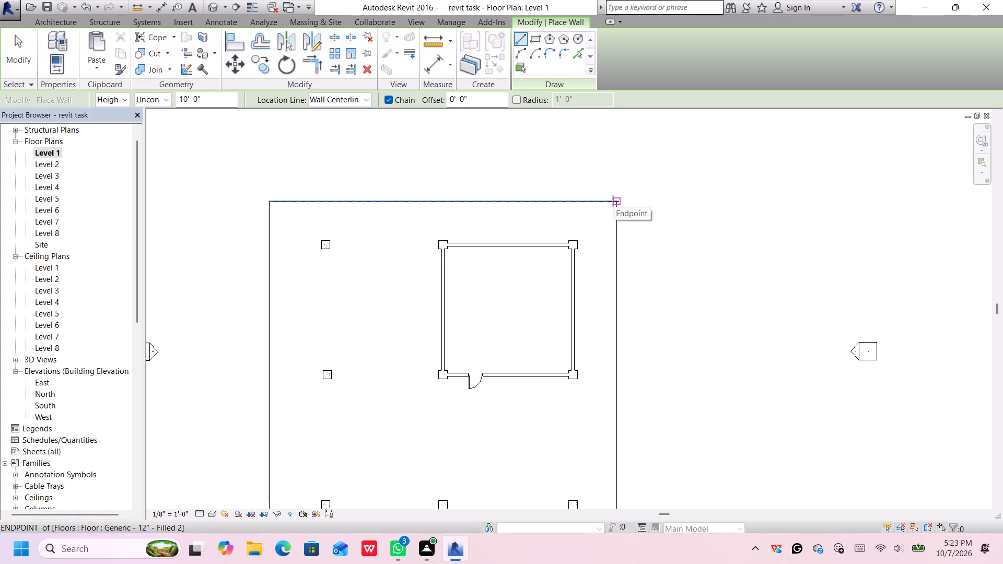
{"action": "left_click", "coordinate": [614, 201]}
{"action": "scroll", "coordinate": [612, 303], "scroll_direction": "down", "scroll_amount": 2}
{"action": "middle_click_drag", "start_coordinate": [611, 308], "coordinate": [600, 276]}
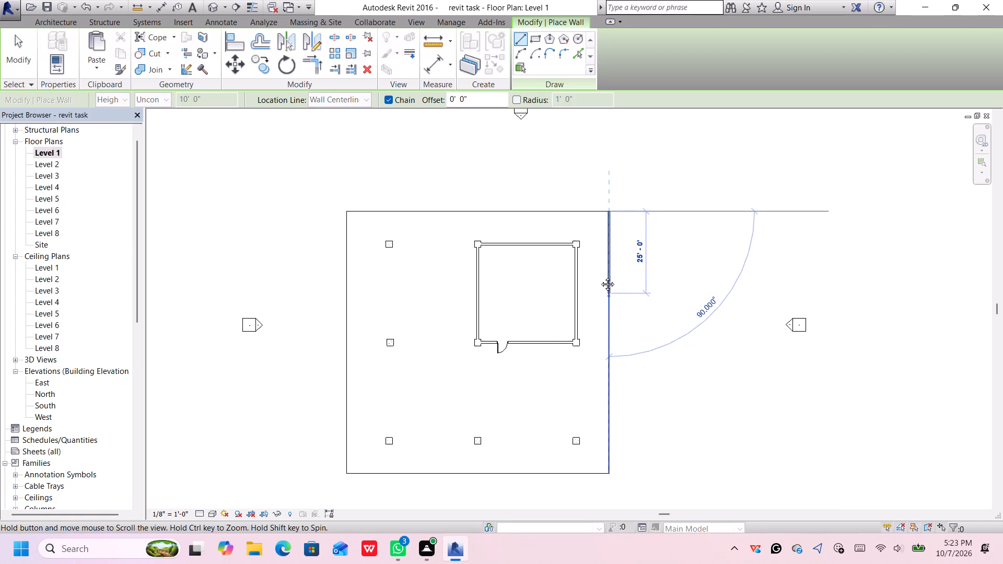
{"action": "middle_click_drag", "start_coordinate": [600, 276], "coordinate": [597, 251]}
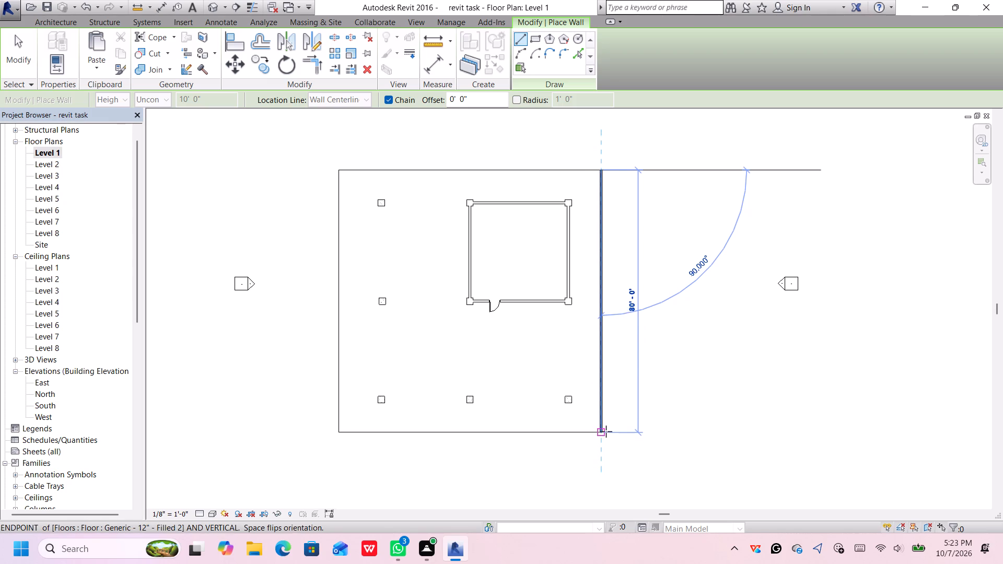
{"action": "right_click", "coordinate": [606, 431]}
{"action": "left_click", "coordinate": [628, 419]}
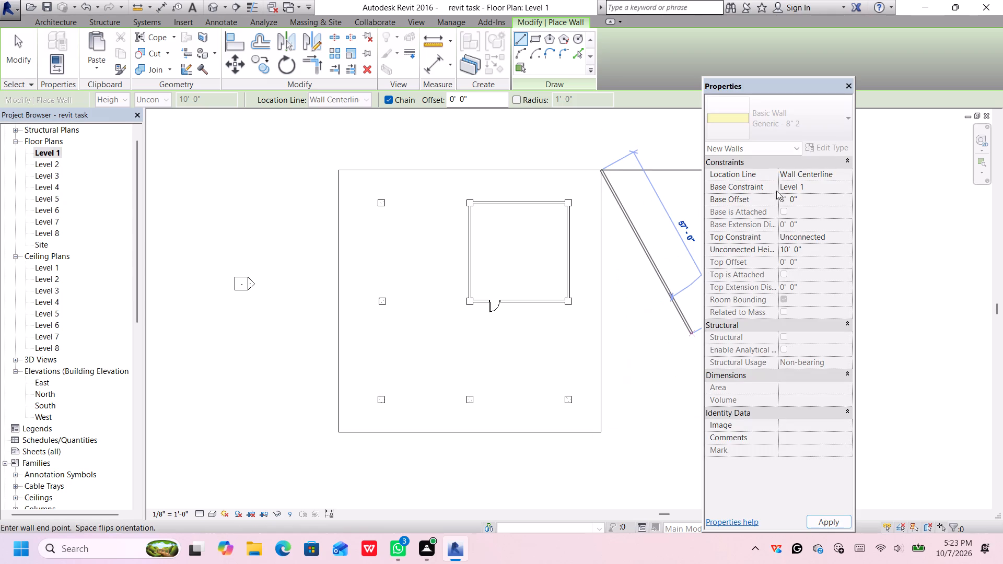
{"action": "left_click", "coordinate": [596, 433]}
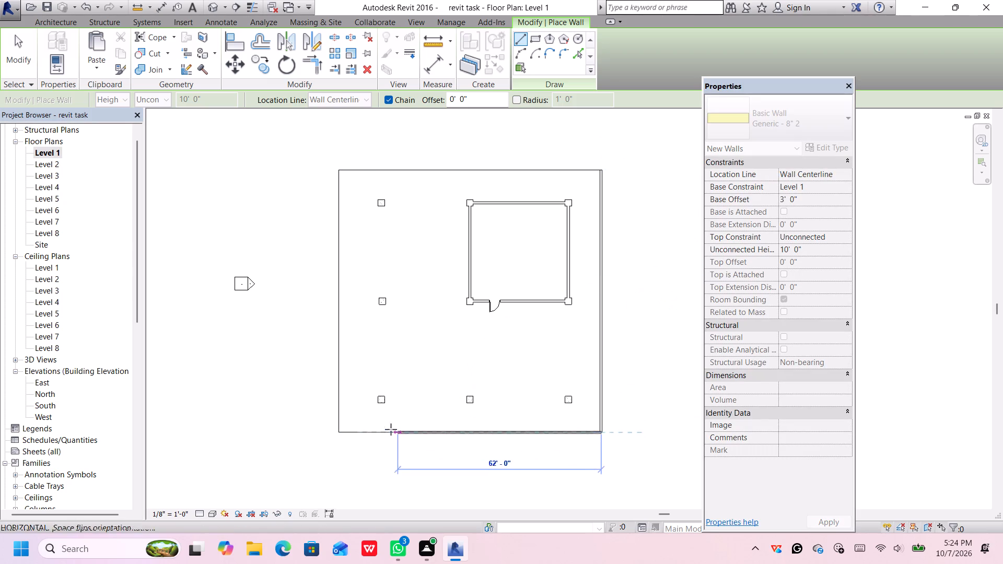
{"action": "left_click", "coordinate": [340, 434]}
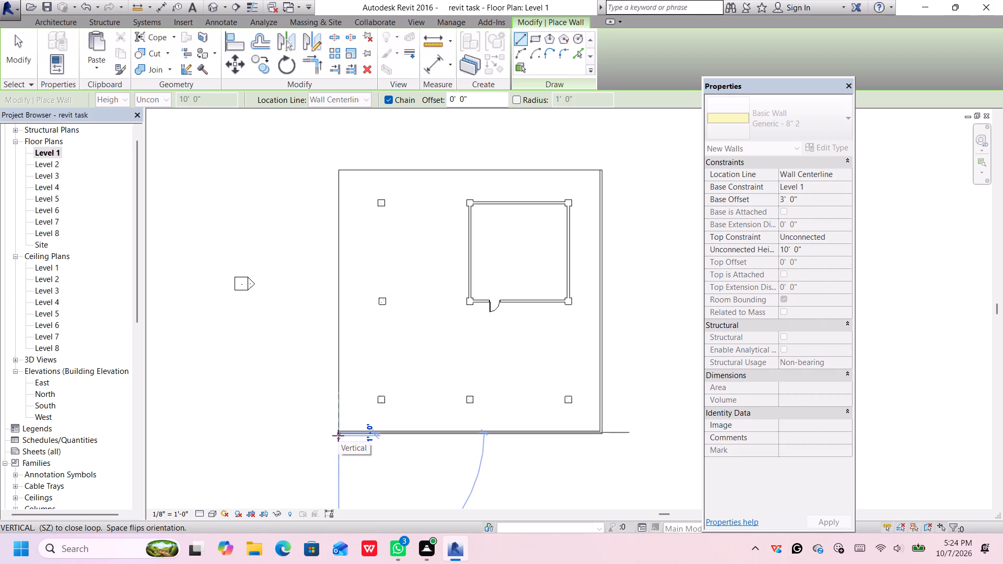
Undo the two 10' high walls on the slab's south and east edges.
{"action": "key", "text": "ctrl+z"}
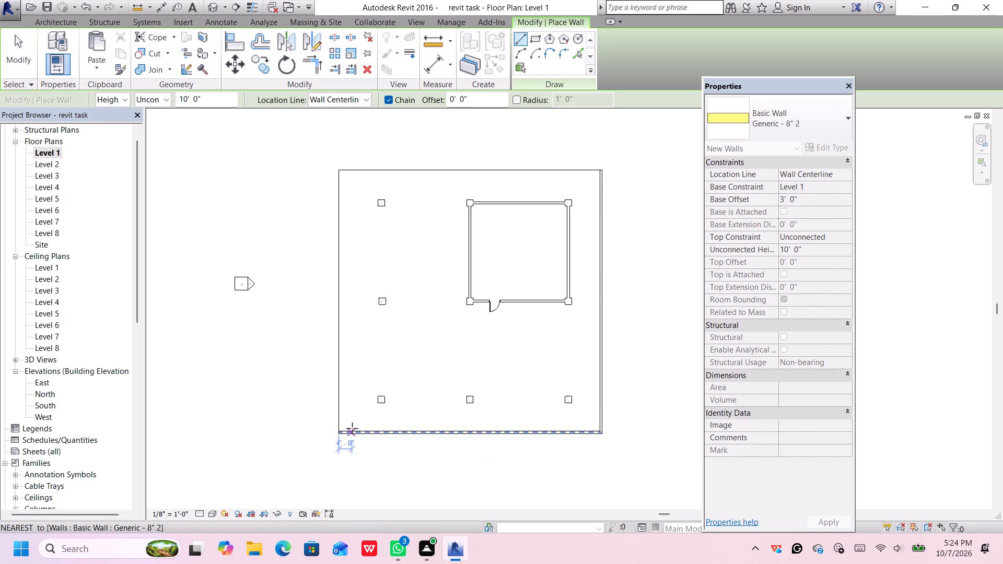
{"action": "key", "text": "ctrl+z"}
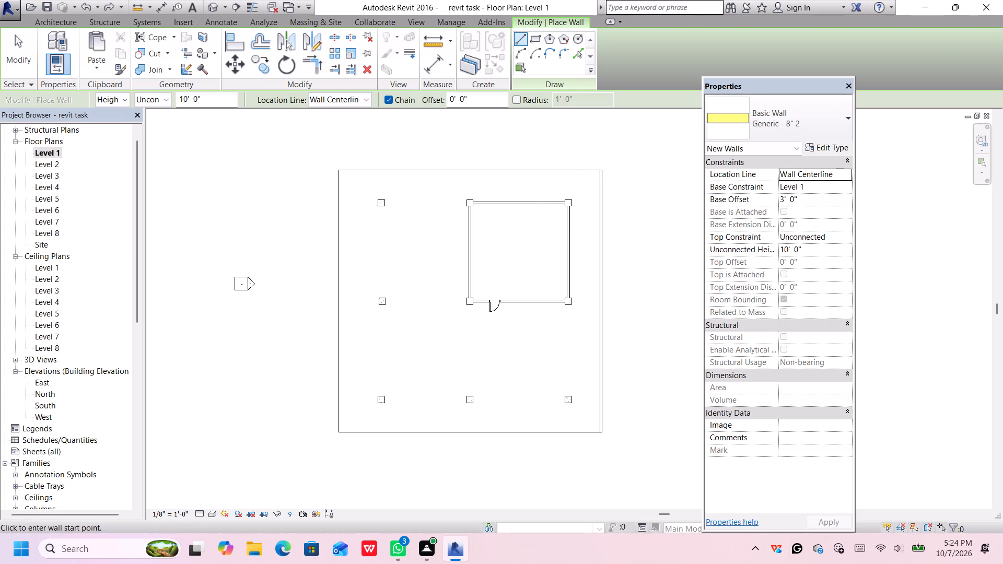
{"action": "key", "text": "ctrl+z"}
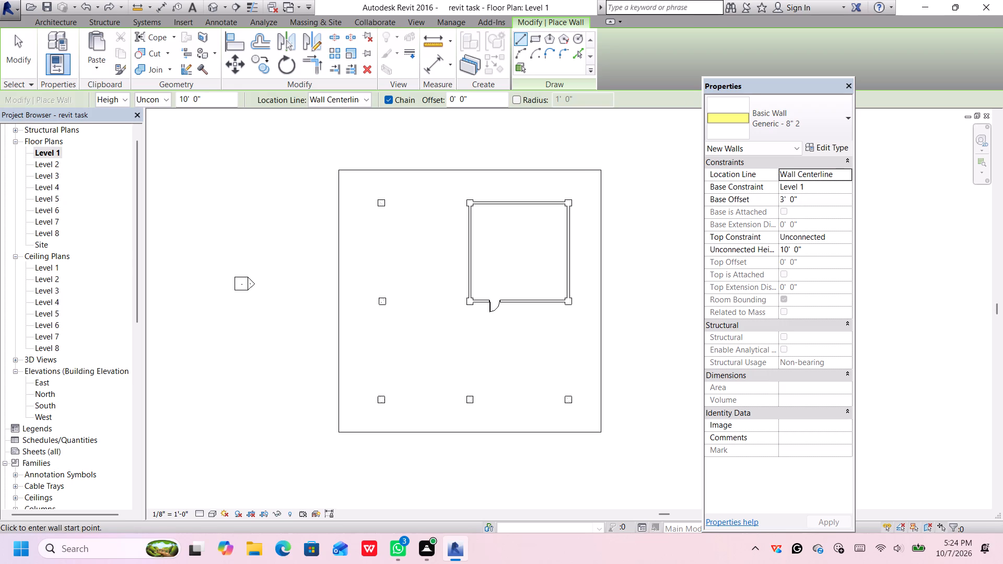
Draw 6' high Generic - 8" 2 walls along the slab's full north and east edges and about 47' of its south edge from the southeast corner.
{"action": "left_click", "coordinate": [61, 15]}
{"action": "left_click", "coordinate": [60, 19]}
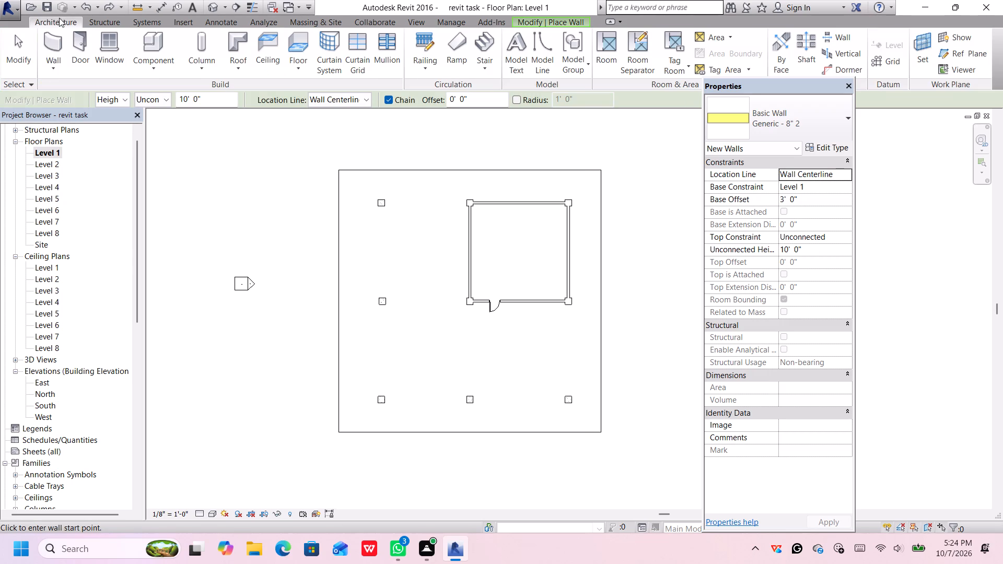
{"action": "left_click", "coordinate": [52, 37]}
{"action": "left_click_drag", "start_coordinate": [207, 96], "coordinate": [149, 113]}
{"action": "key", "text": "BackSpace"}
{"action": "key", "text": "6"}
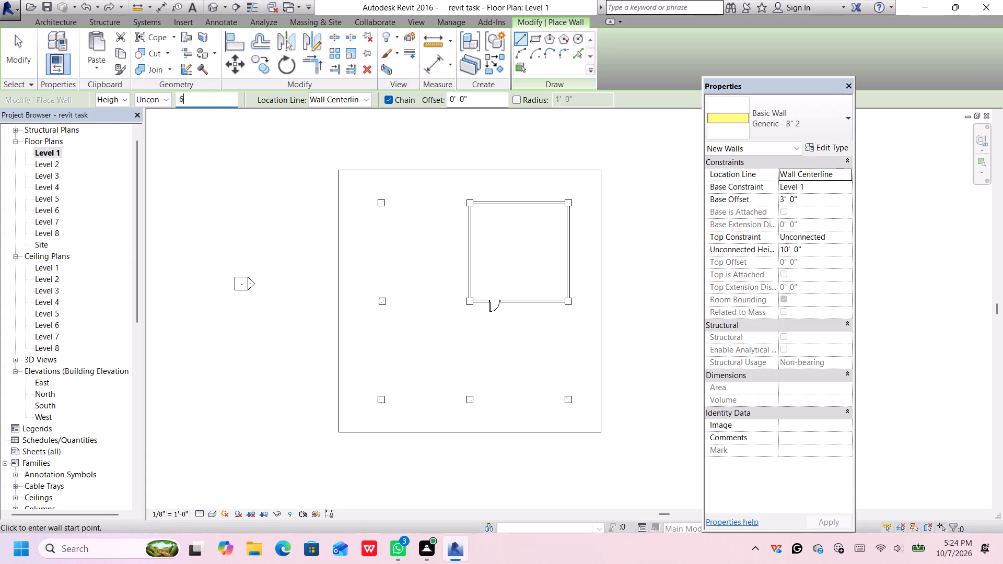
{"action": "key", "text": "apostrophe"}
{"action": "key", "text": "Return"}
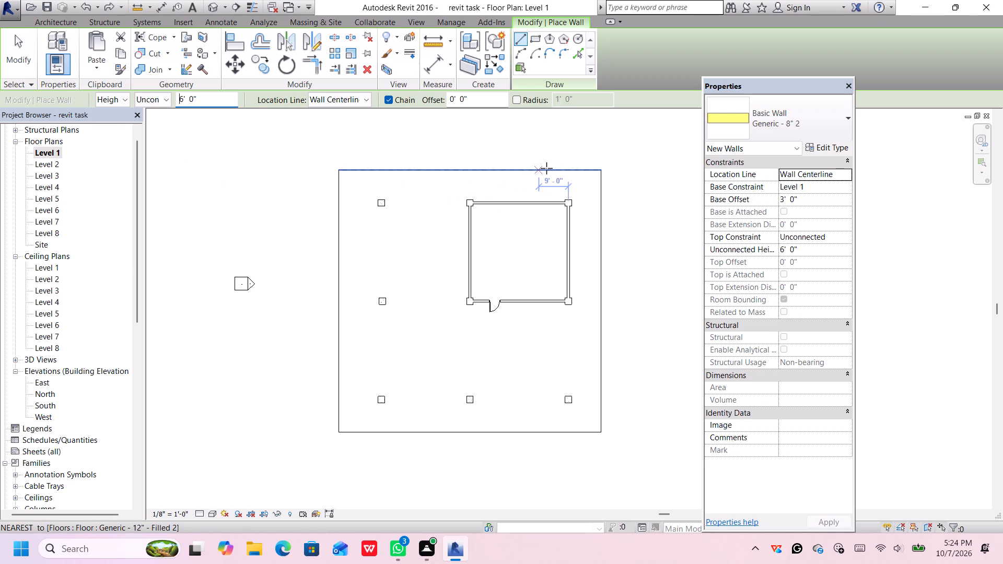
{"action": "scroll", "coordinate": [346, 167], "scroll_direction": "up", "scroll_amount": 1}
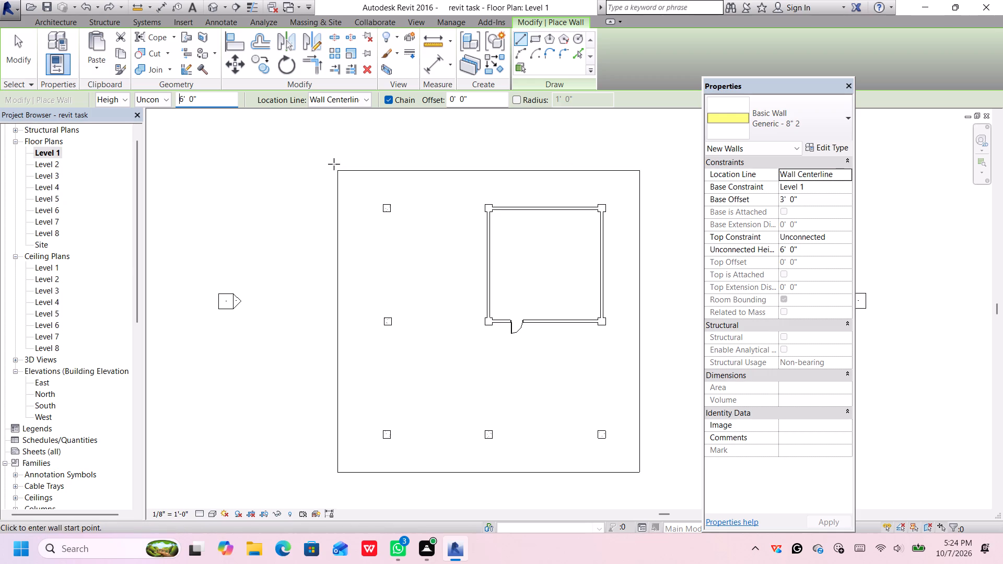
{"action": "left_click", "coordinate": [336, 171]}
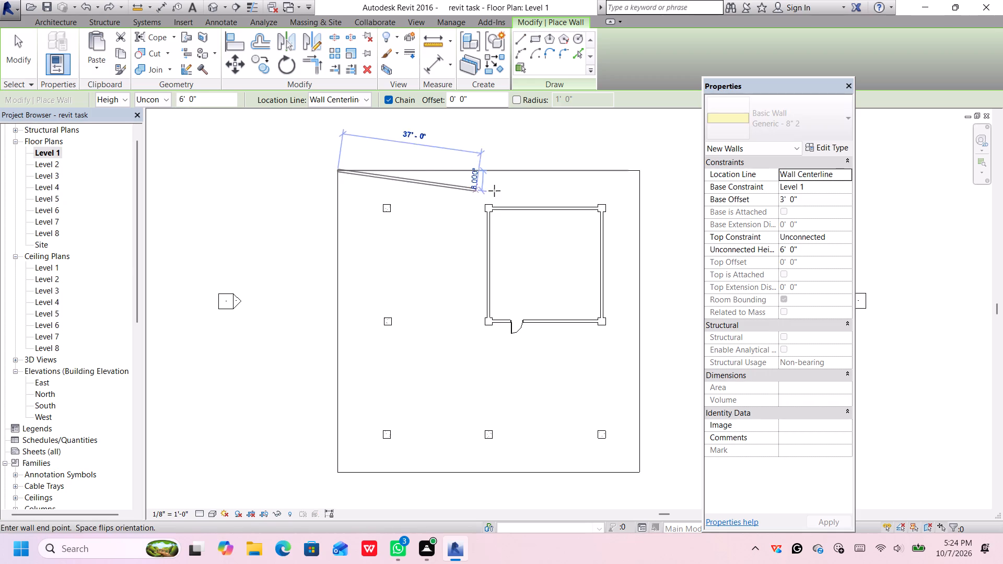
{"action": "left_click", "coordinate": [640, 170]}
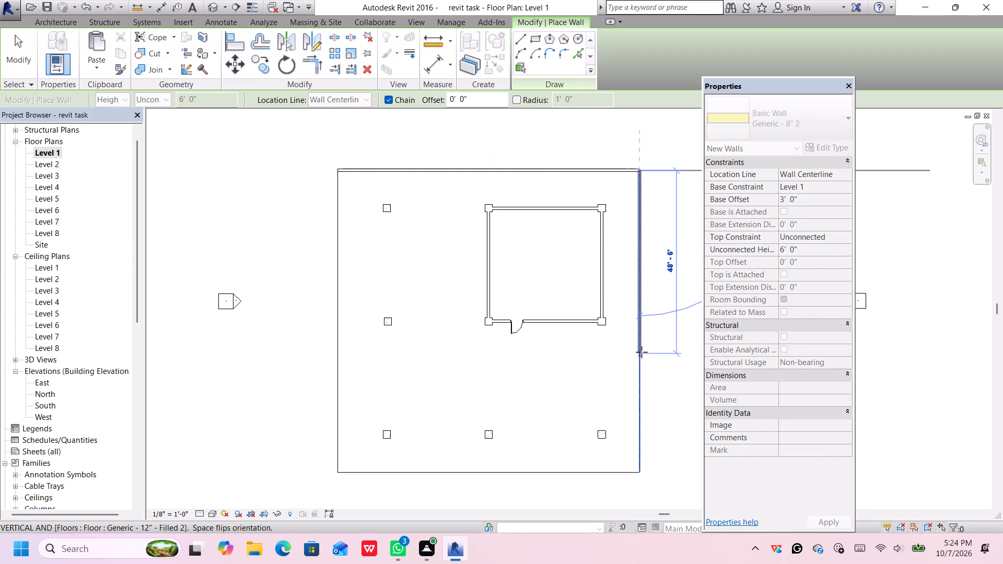
{"action": "middle_click_drag", "start_coordinate": [642, 356], "coordinate": [628, 305]}
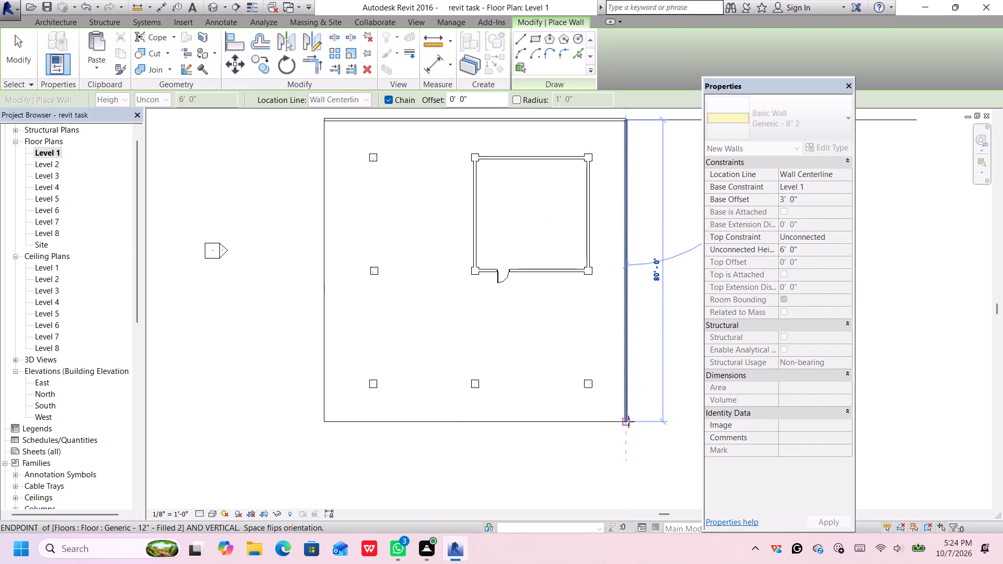
{"action": "left_click", "coordinate": [626, 421]}
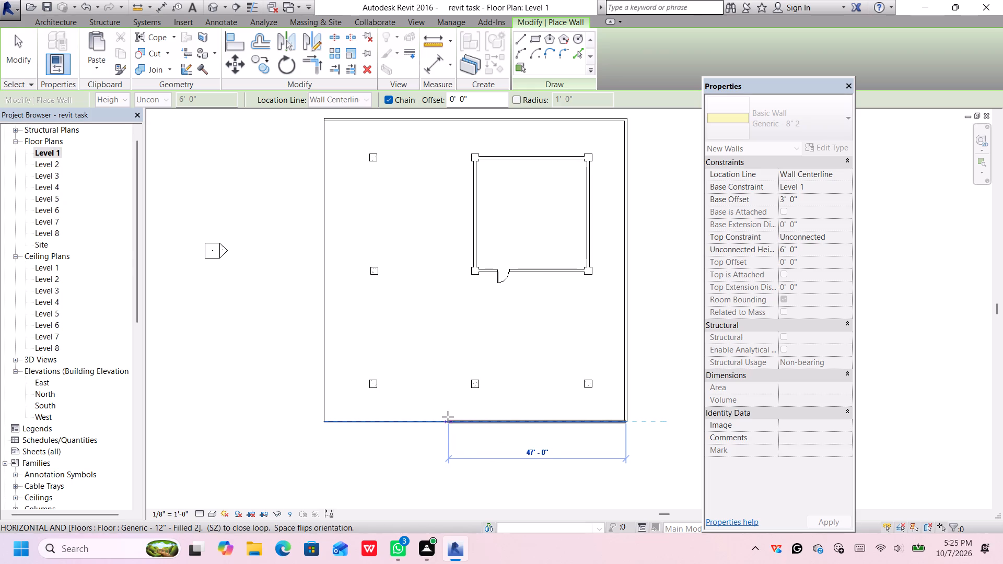
{"action": "left_click", "coordinate": [445, 415]}
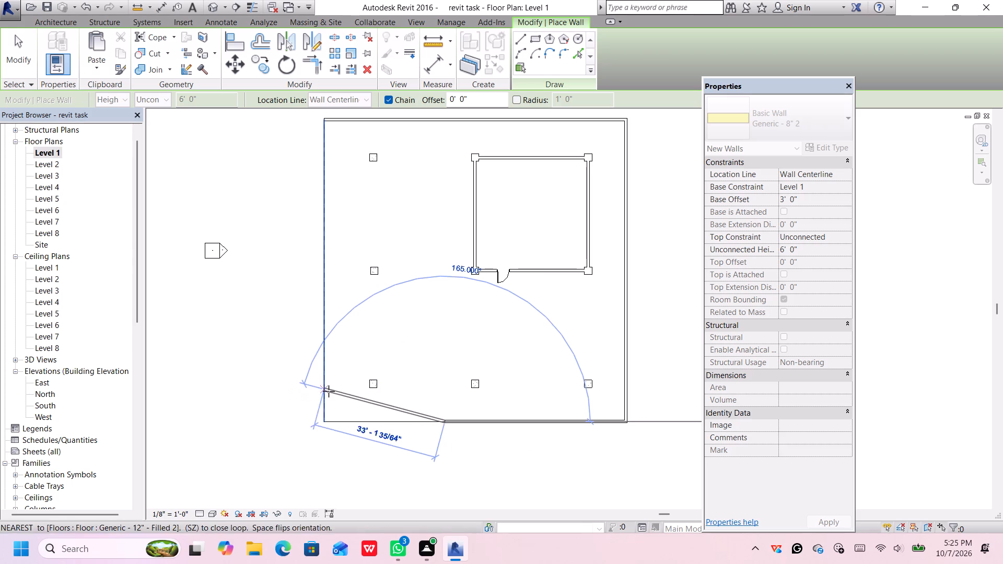
{"action": "key", "text": "Return"}
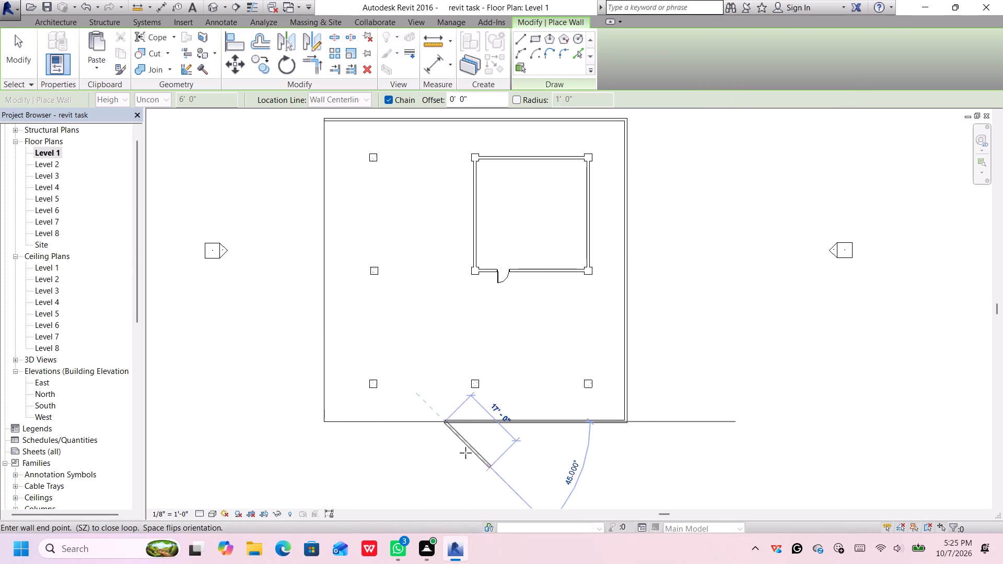
{"action": "key", "text": "Escape"}
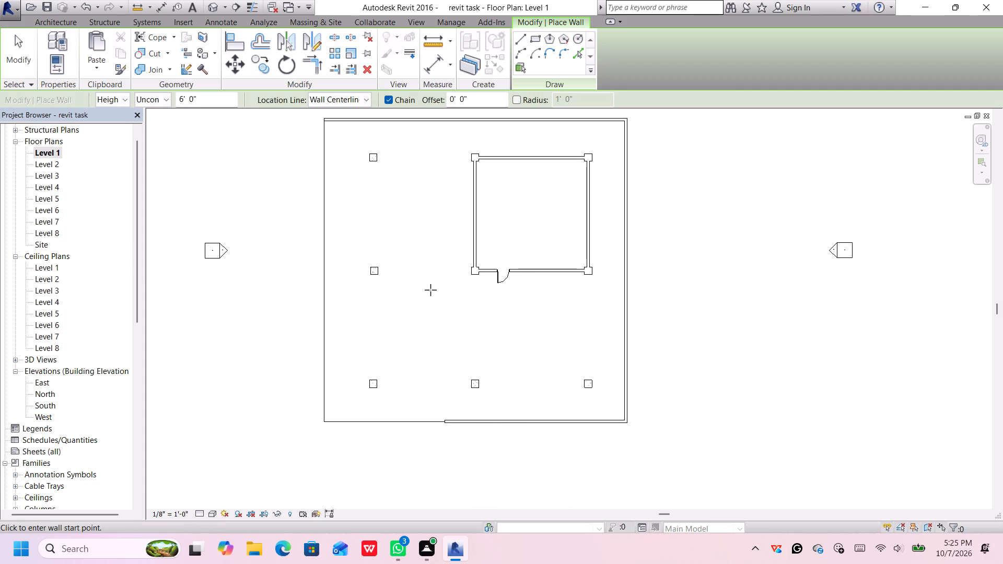
Draw a 6' high wall about 53' long on the slab's west edge, running south from the northwest corner.
{"action": "left_click", "coordinate": [324, 121]}
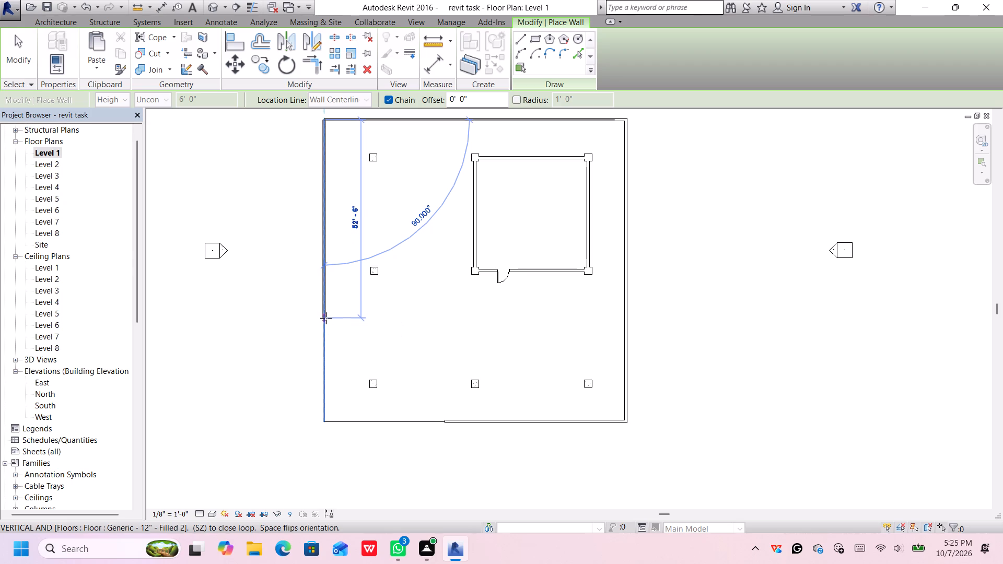
{"action": "left_click", "coordinate": [328, 323]}
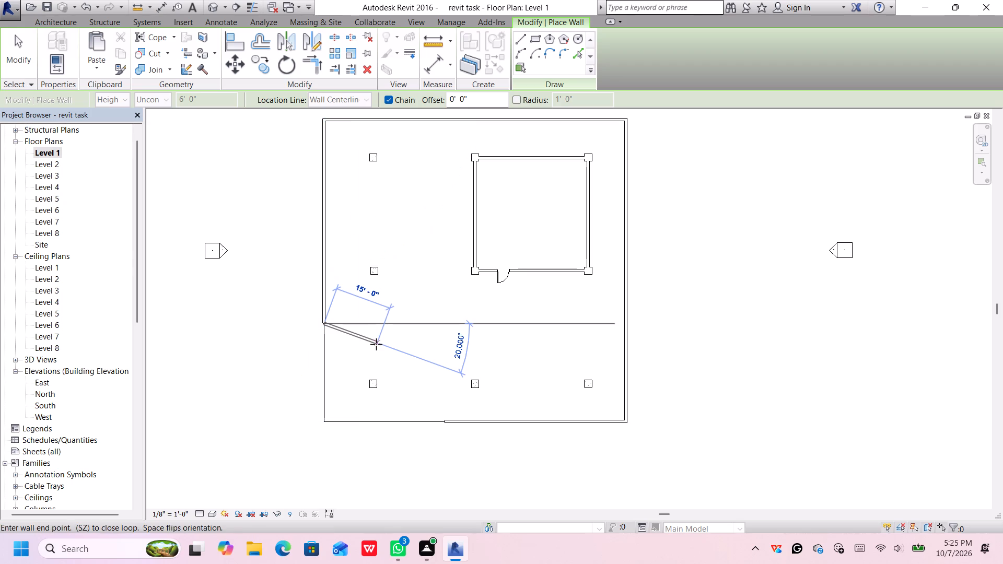
{"action": "key", "text": "Return"}
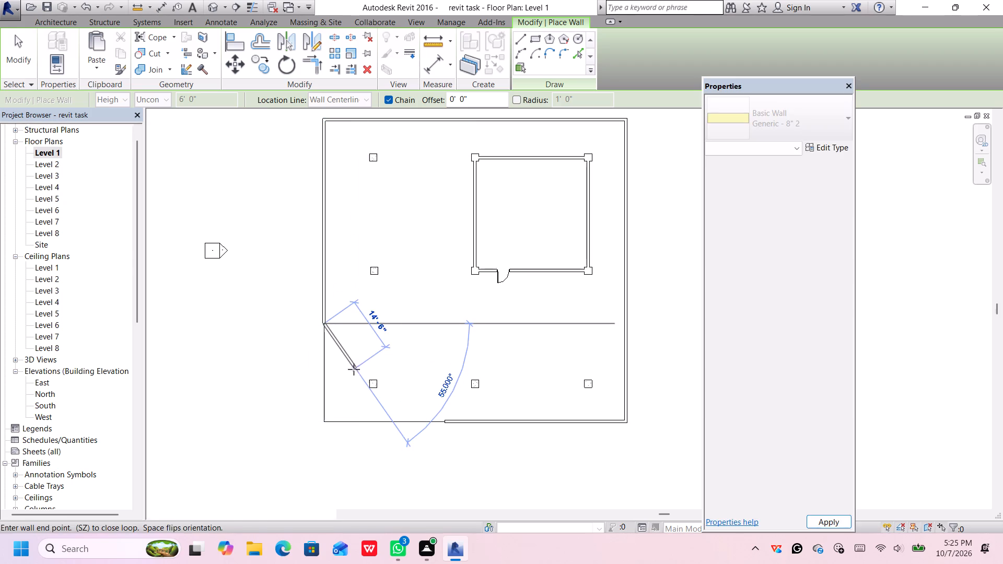
{"action": "key", "text": "Escape"}
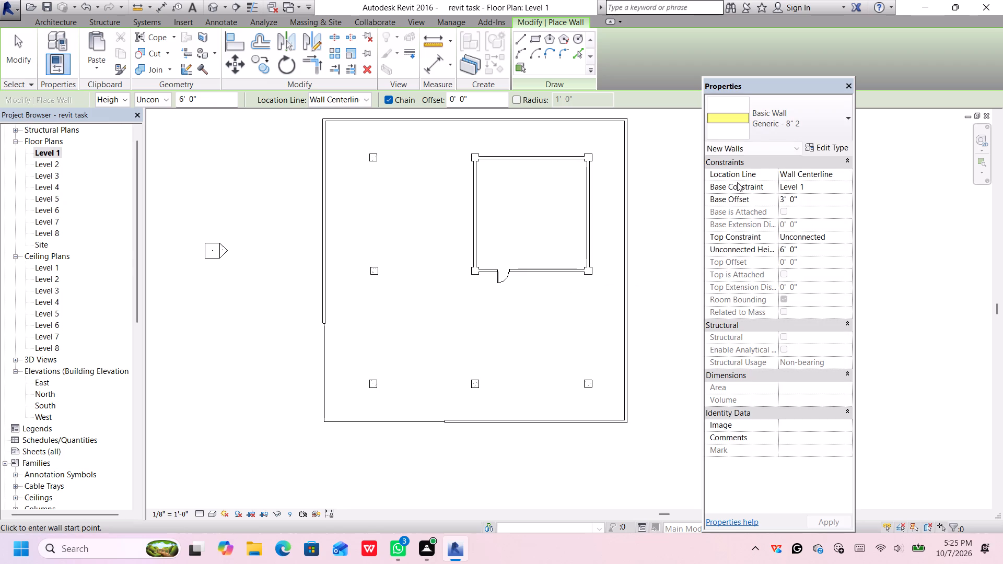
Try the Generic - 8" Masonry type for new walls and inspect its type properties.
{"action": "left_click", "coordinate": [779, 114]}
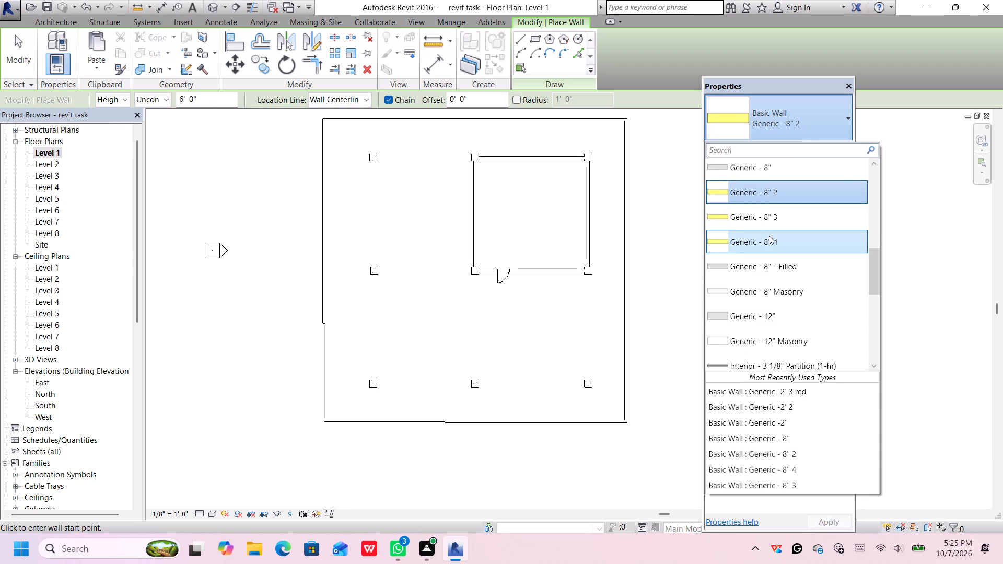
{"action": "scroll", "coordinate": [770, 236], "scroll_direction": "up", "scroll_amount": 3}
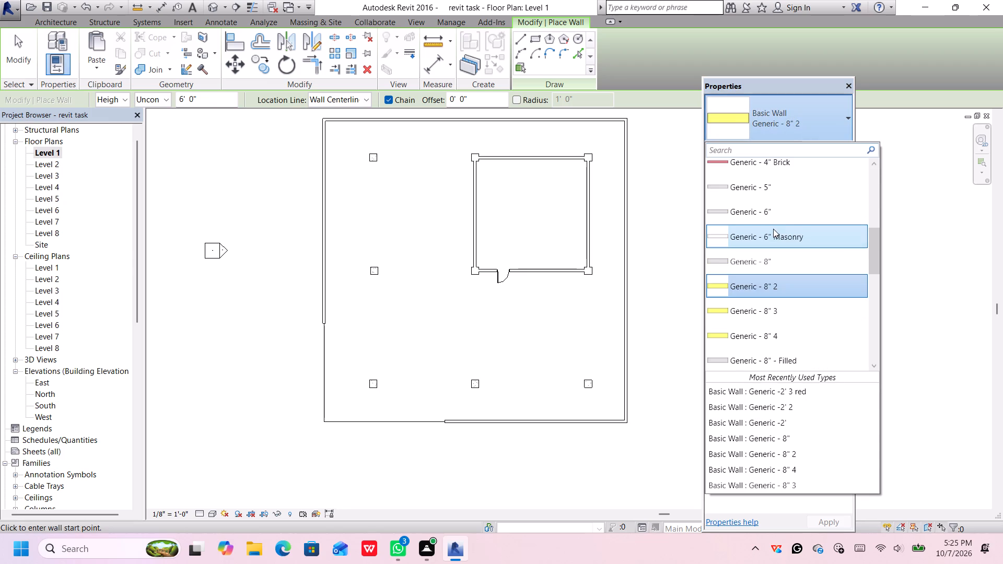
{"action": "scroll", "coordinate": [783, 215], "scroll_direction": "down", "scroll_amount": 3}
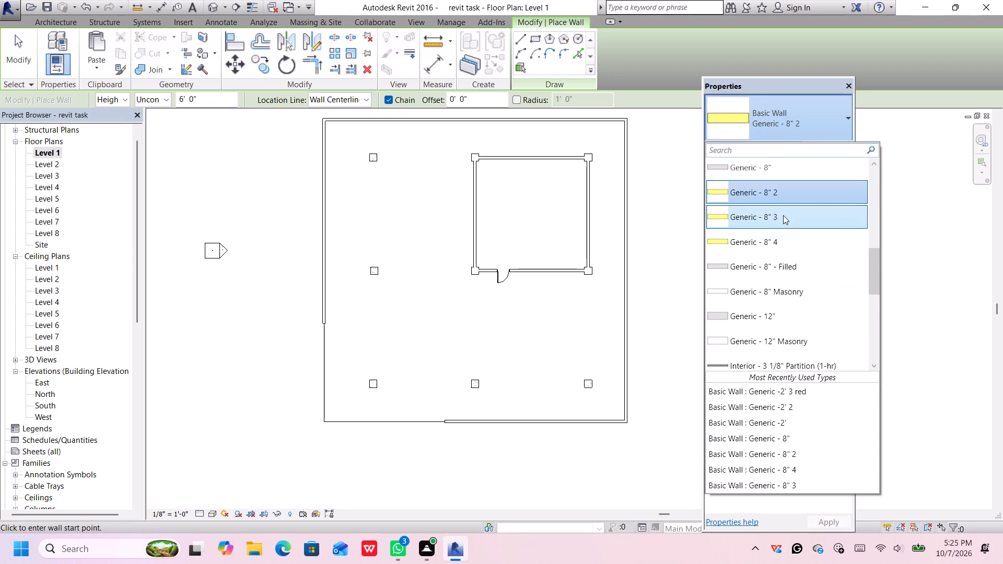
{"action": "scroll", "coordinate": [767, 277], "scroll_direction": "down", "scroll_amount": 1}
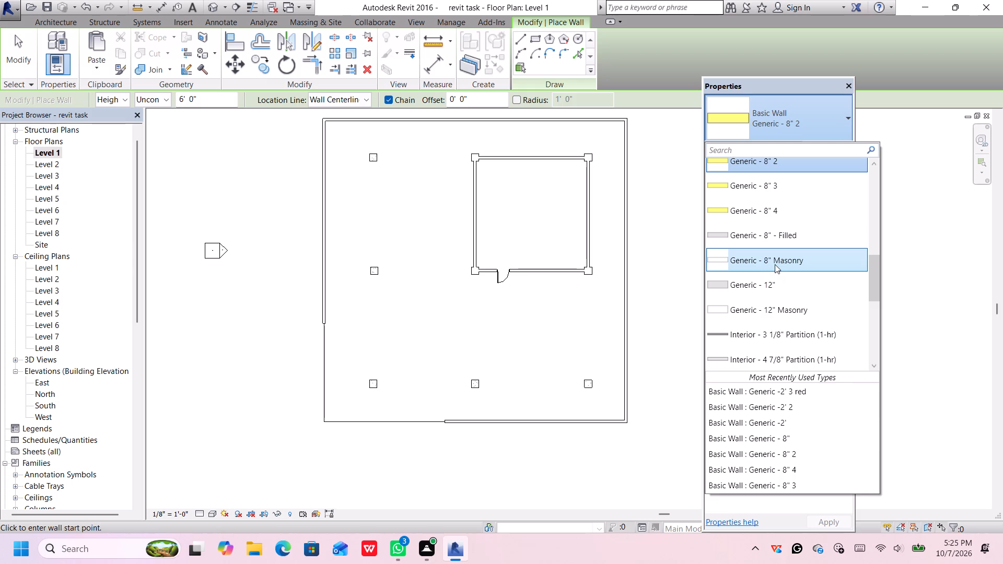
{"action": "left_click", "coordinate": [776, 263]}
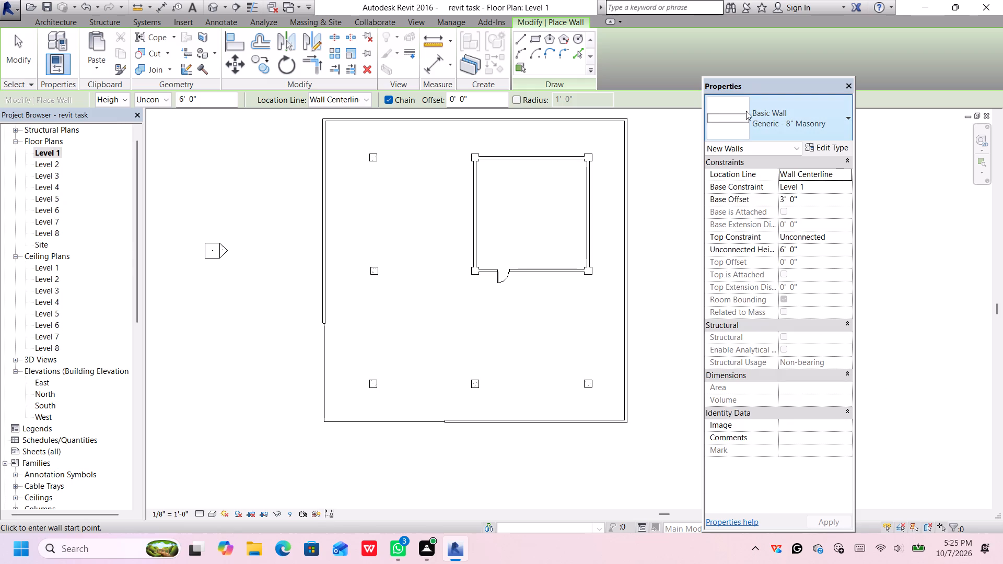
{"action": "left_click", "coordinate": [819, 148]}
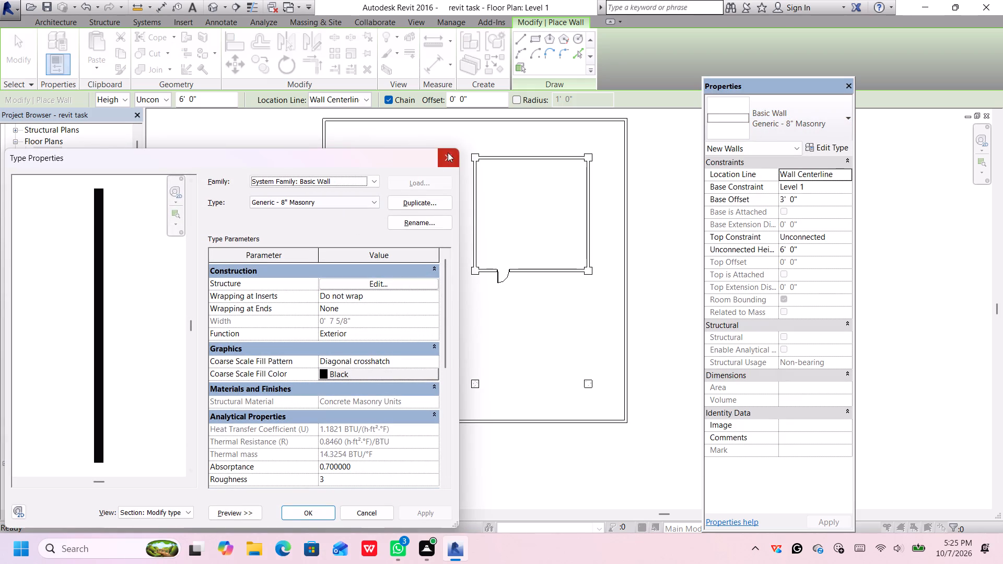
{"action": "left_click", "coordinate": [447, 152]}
Switch new walls to the Generic - 8" type and duplicate it under the suggested name.
{"action": "left_click", "coordinate": [791, 125]}
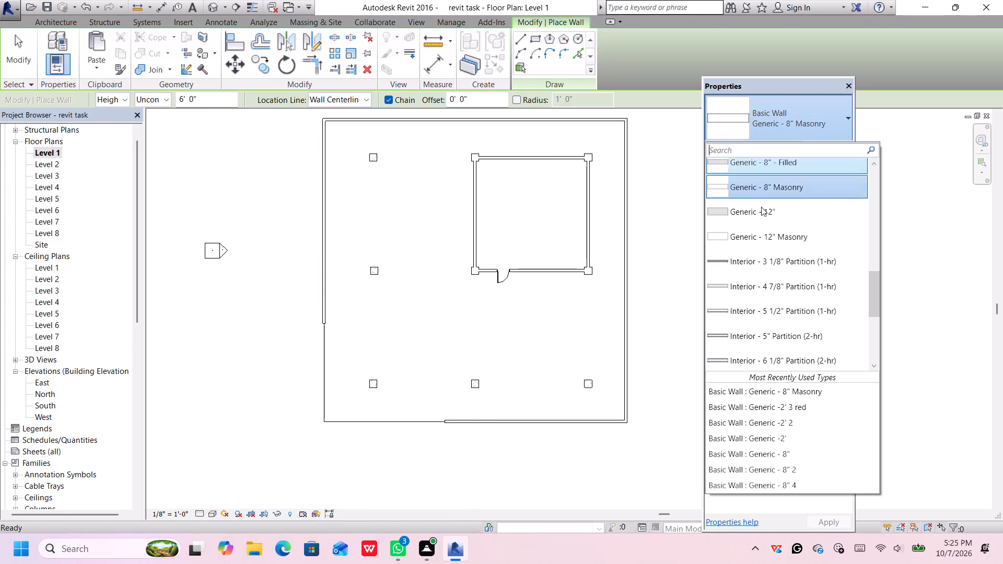
{"action": "scroll", "coordinate": [763, 244], "scroll_direction": "up", "scroll_amount": 4}
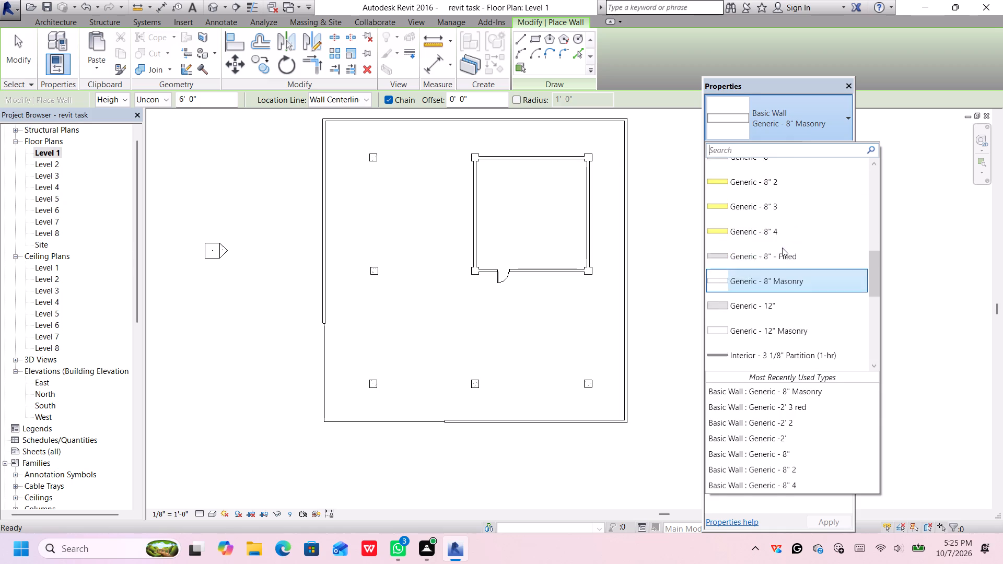
{"action": "scroll", "coordinate": [782, 248], "scroll_direction": "up", "scroll_amount": 1}
{"action": "left_click", "coordinate": [790, 193]}
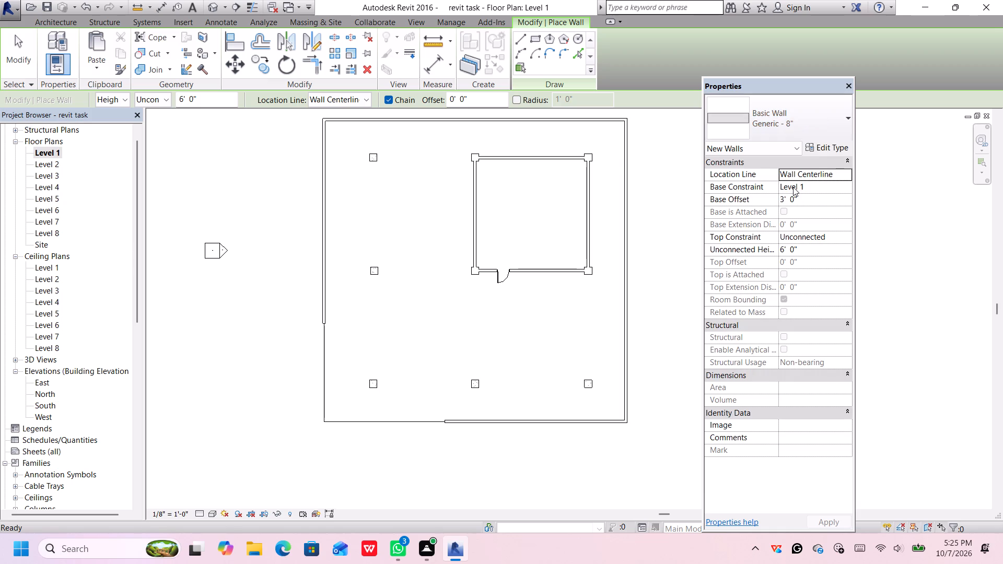
{"action": "left_click", "coordinate": [819, 149]}
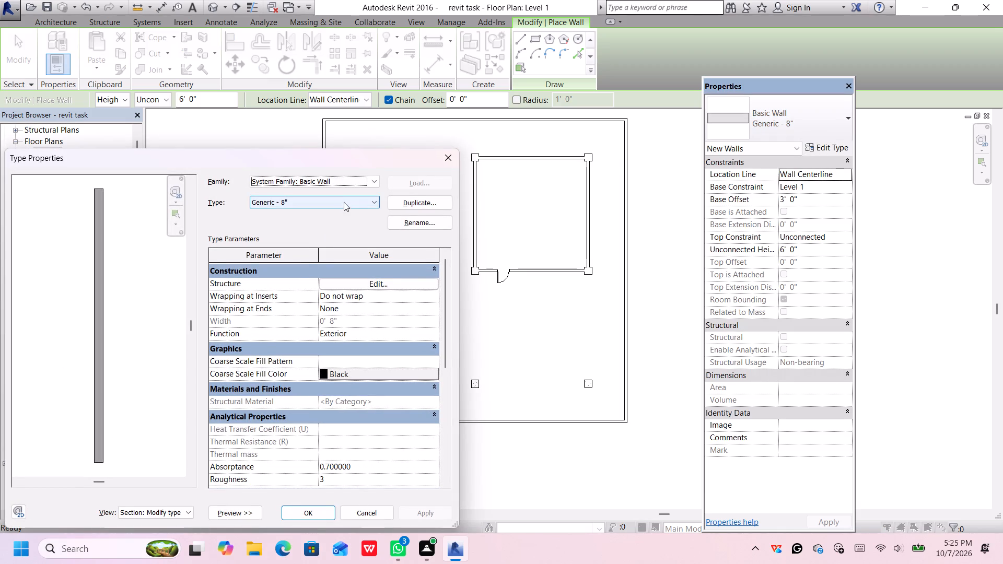
{"action": "left_click", "coordinate": [419, 200]}
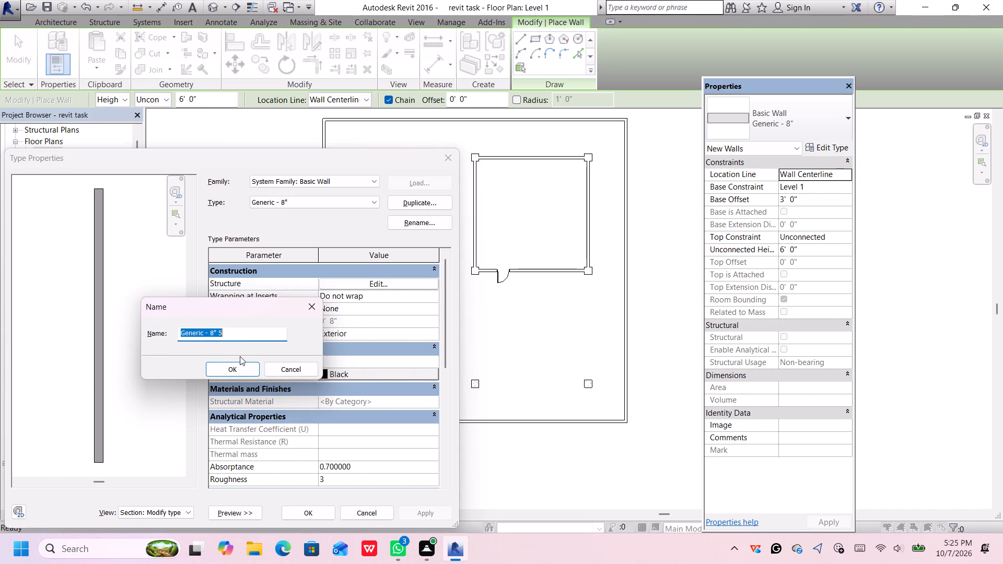
{"action": "left_click", "coordinate": [242, 369]}
Assign the Door - Frame material to the duplicated wall type's structure layer.
{"action": "left_click", "coordinate": [356, 286]}
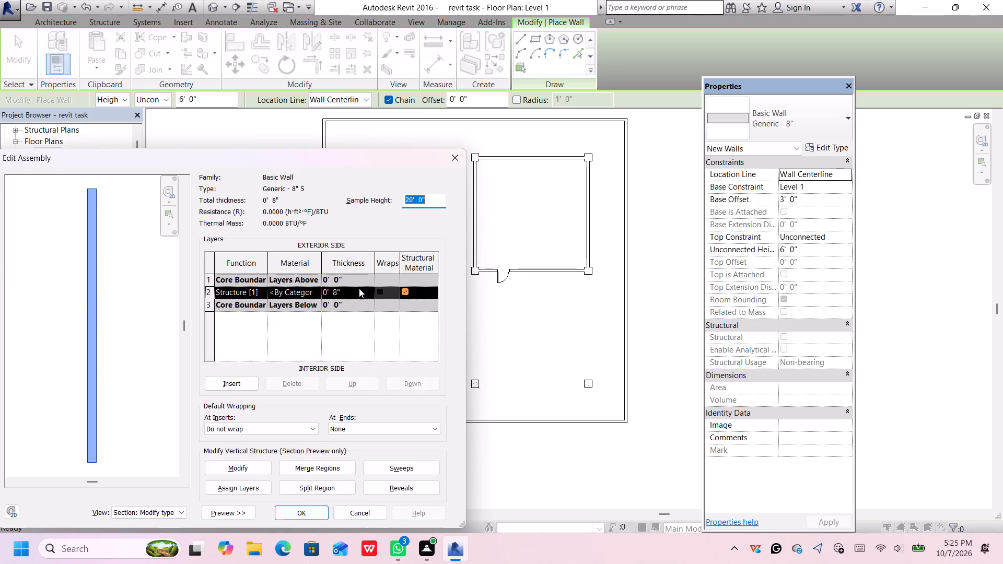
{"action": "left_click", "coordinate": [311, 293]}
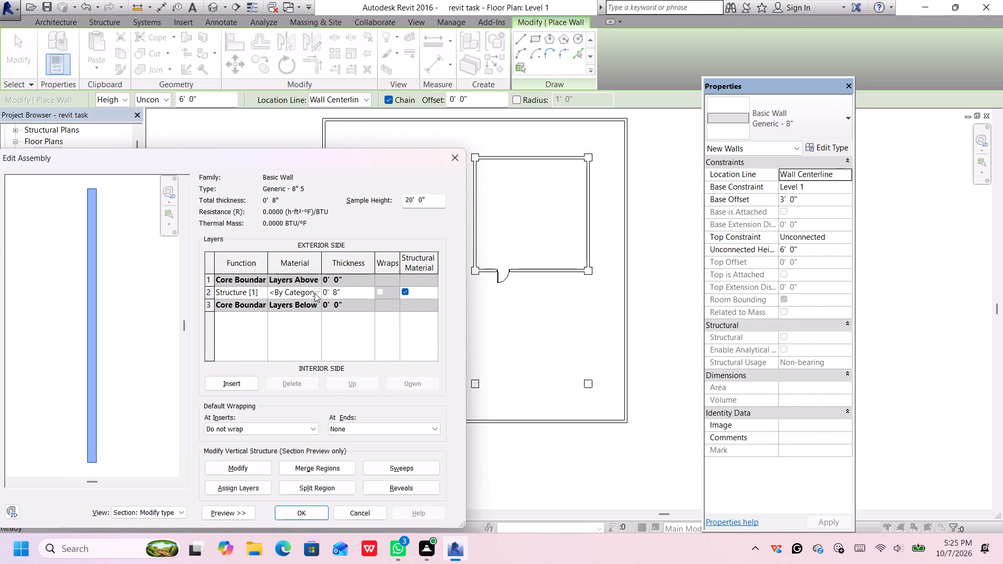
{"action": "left_click", "coordinate": [314, 293]}
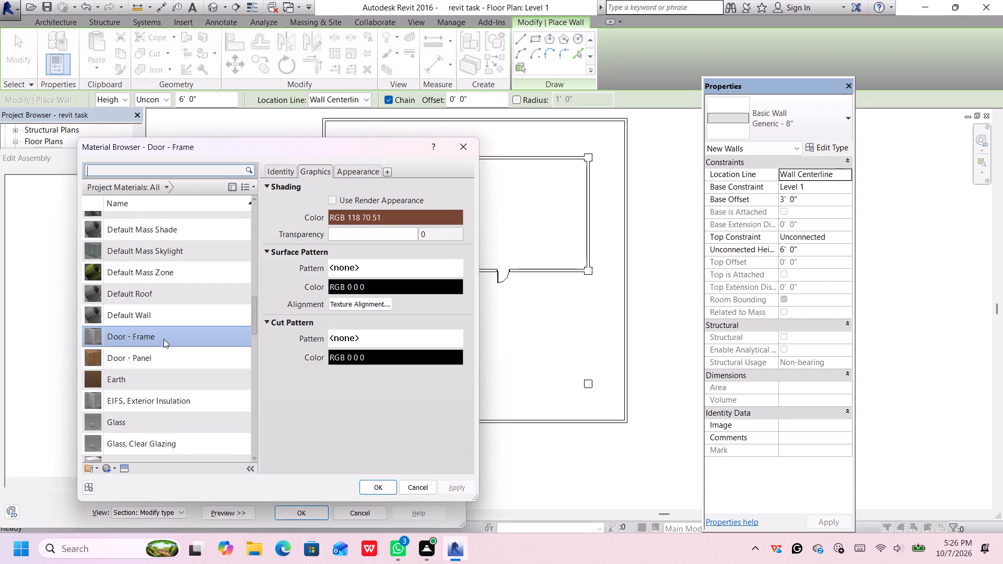
{"action": "left_click", "coordinate": [344, 162]}
{"action": "left_click", "coordinate": [354, 172]}
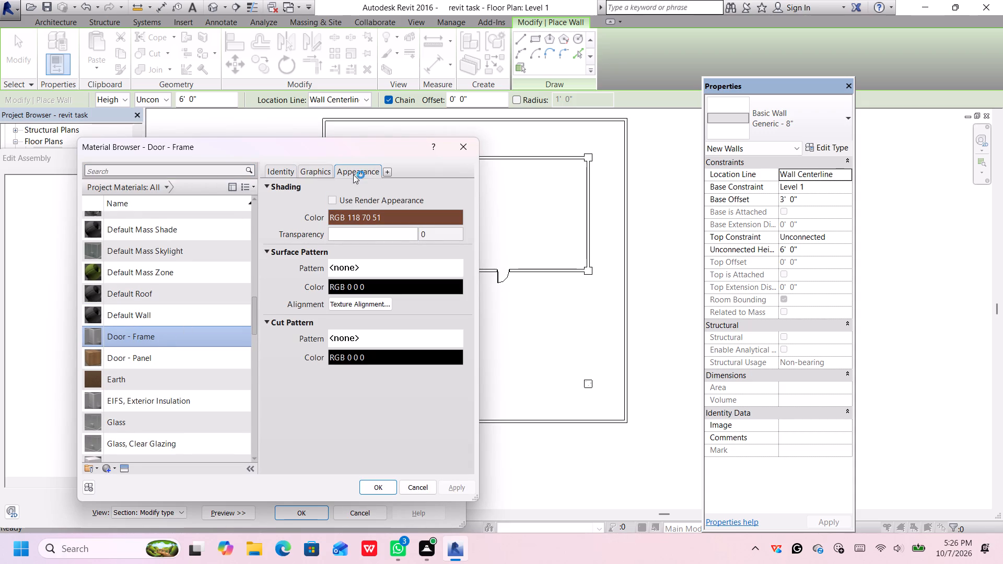
{"action": "left_click", "coordinate": [377, 486]}
{"action": "scroll", "coordinate": [355, 344], "scroll_direction": "down", "scroll_amount": 1}
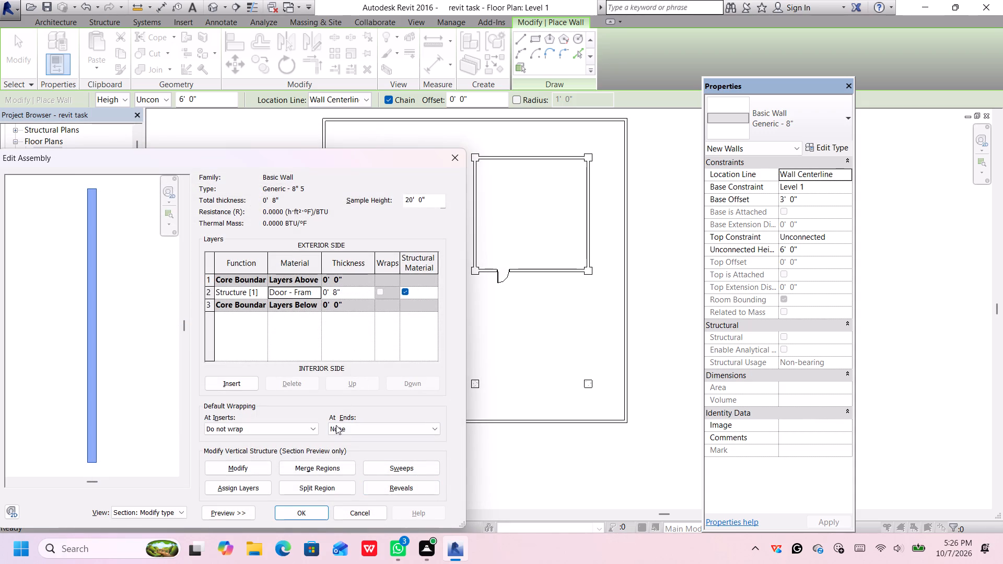
{"action": "left_click", "coordinate": [293, 514]}
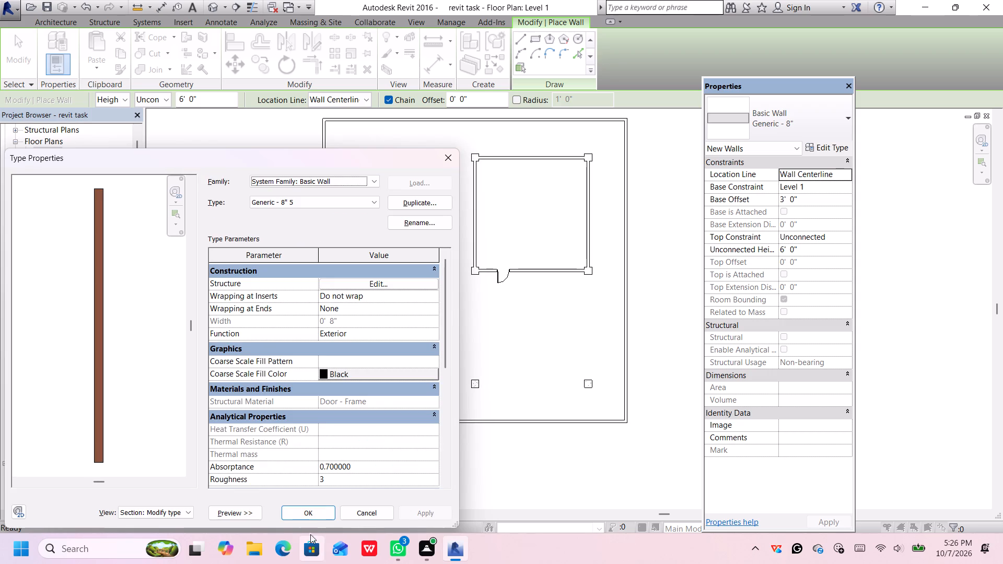
{"action": "left_click", "coordinate": [315, 513]}
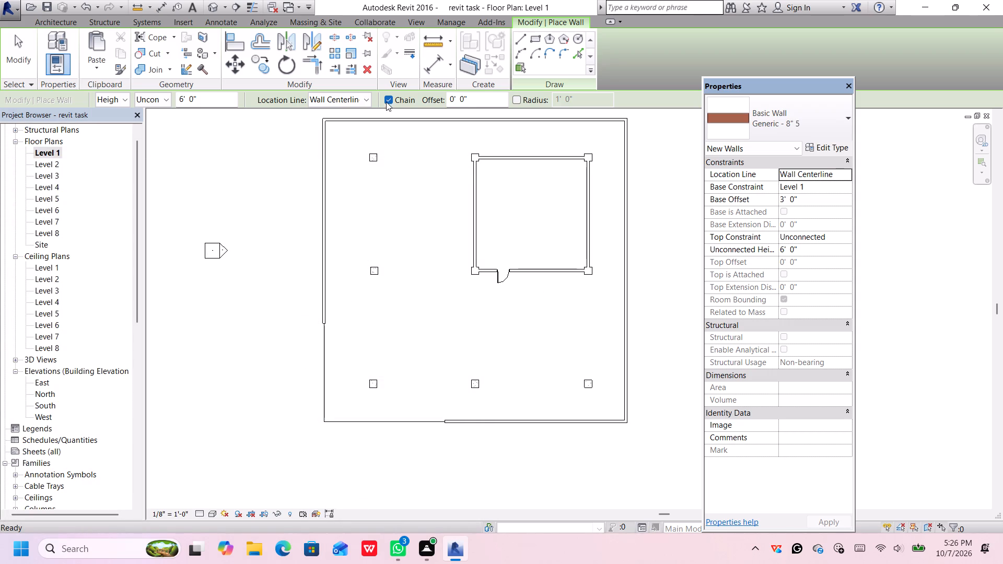
In the 3D view, change the four perimeter walls to the Generic - 8" 5 type.
{"action": "left_click", "coordinate": [215, 7]}
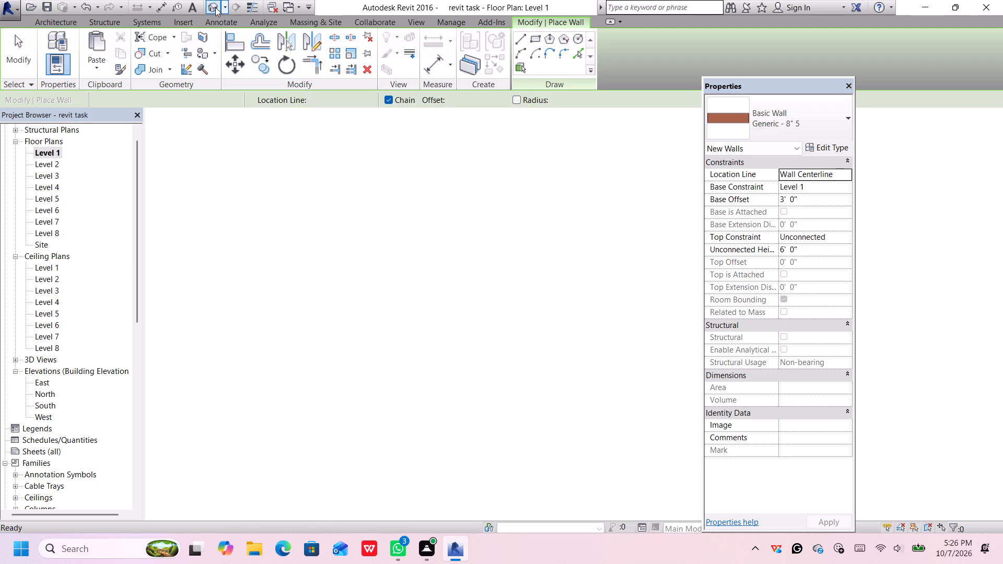
{"action": "middle_click_drag", "start_coordinate": [621, 444], "coordinate": [621, 443]}
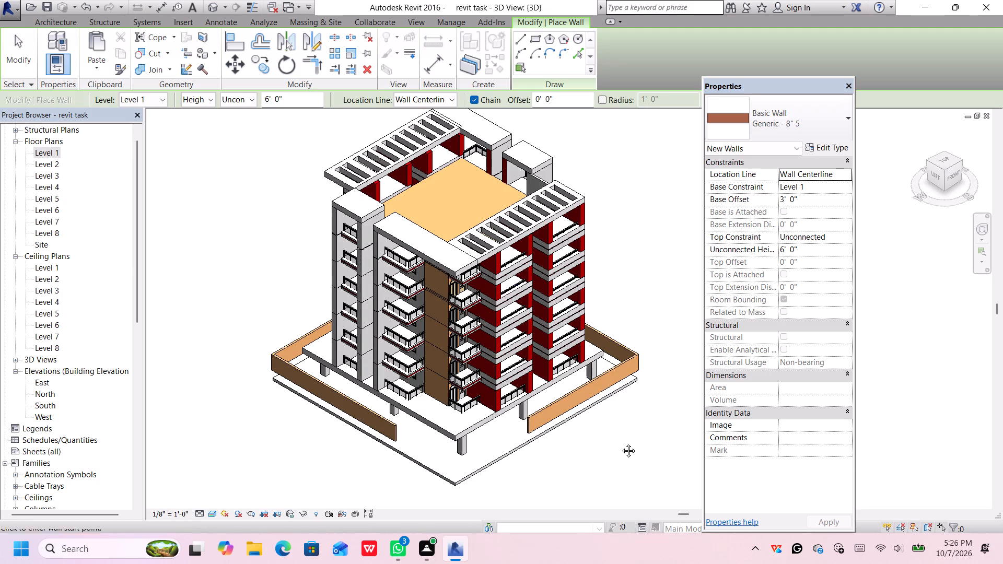
{"action": "middle_click_drag", "start_coordinate": [621, 443], "coordinate": [637, 397]}
{"action": "scroll", "coordinate": [609, 365], "scroll_direction": "up", "scroll_amount": 3}
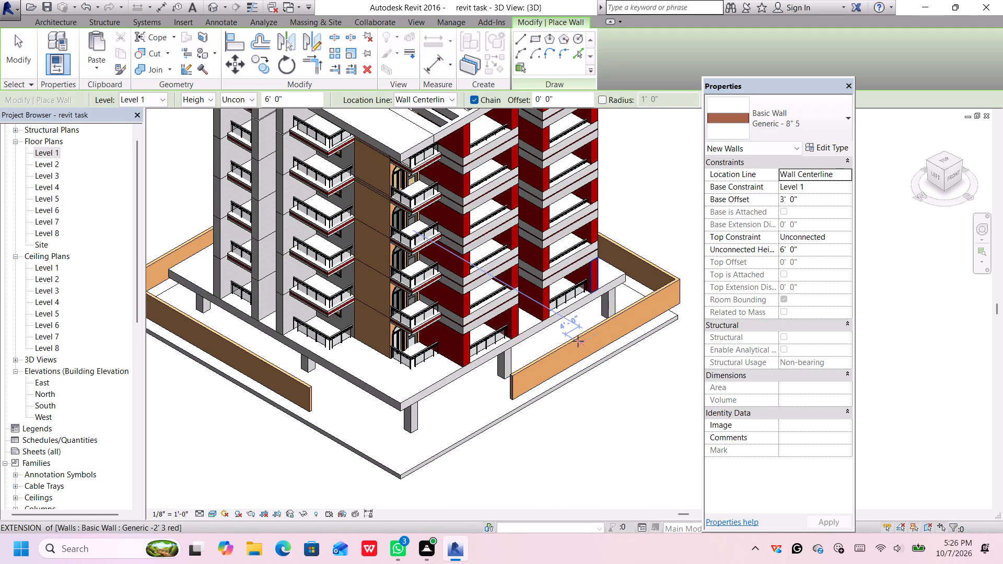
{"action": "key", "text": "Escape"}
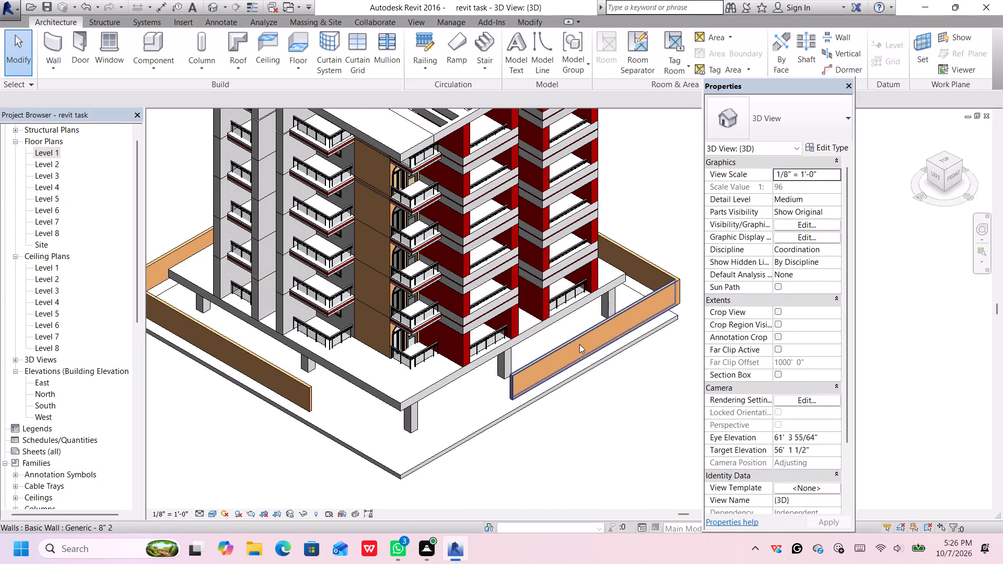
{"action": "left_click", "coordinate": [582, 346]}
{"action": "left_click", "coordinate": [594, 341]}
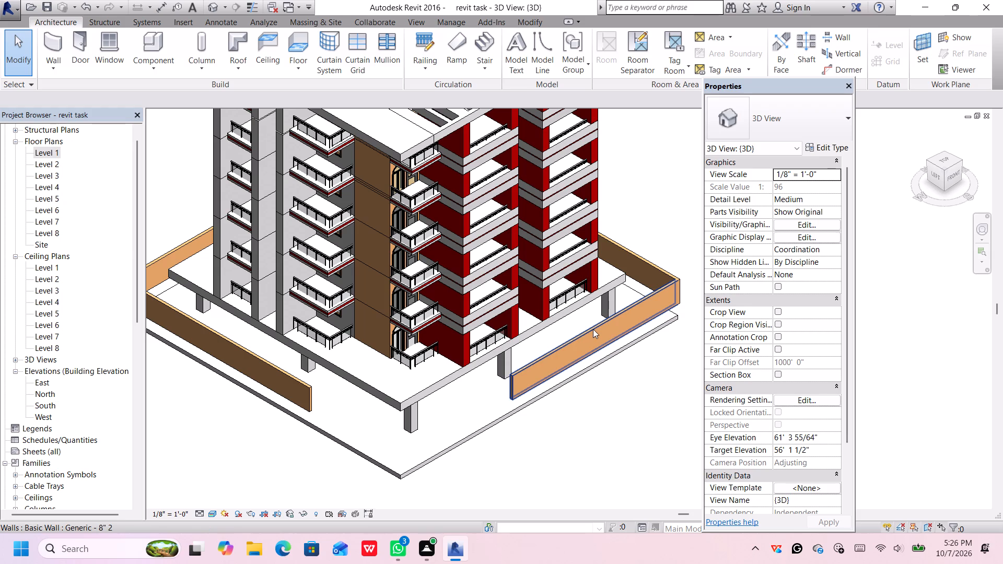
{"action": "left_click", "coordinate": [593, 329]}
{"action": "middle_click_drag", "start_coordinate": [272, 372], "coordinate": [309, 384]}
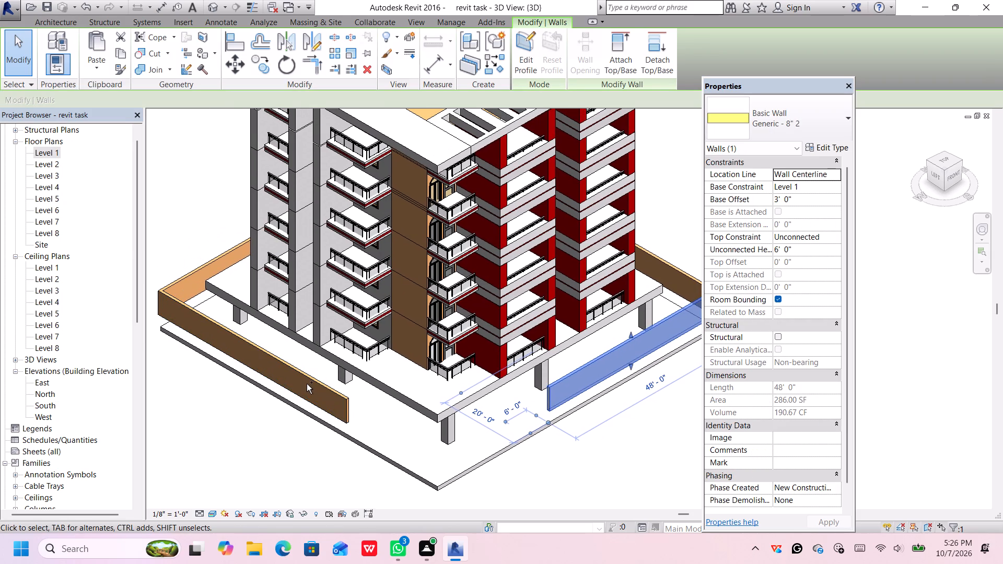
{"action": "left_click", "coordinate": [309, 385], "text": "ctrl"}
{"action": "left_click", "coordinate": [207, 327], "text": "ctrl"}
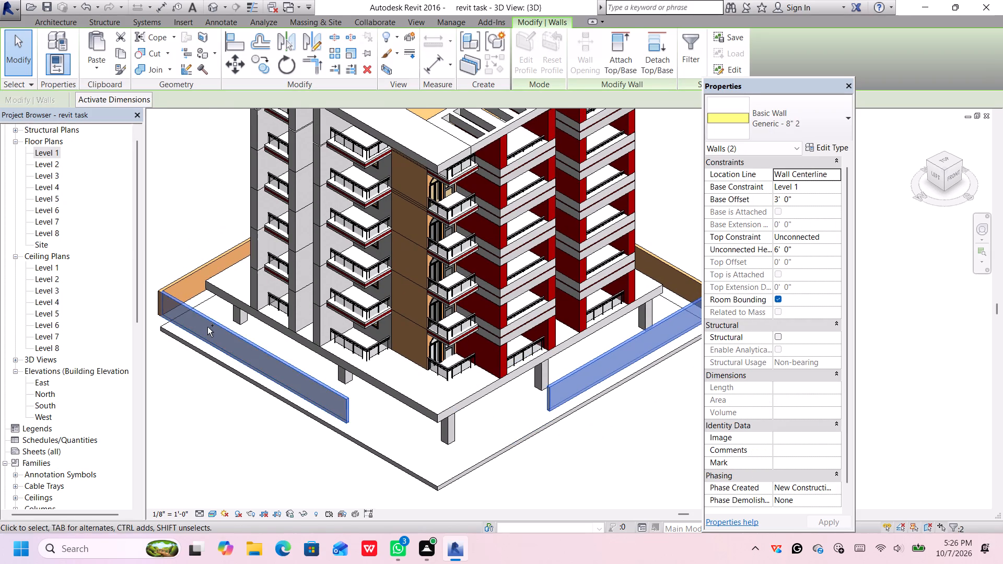
{"action": "left_click", "coordinate": [213, 319], "text": "ctrl"}
{"action": "left_click", "coordinate": [194, 282], "text": "ctrl"}
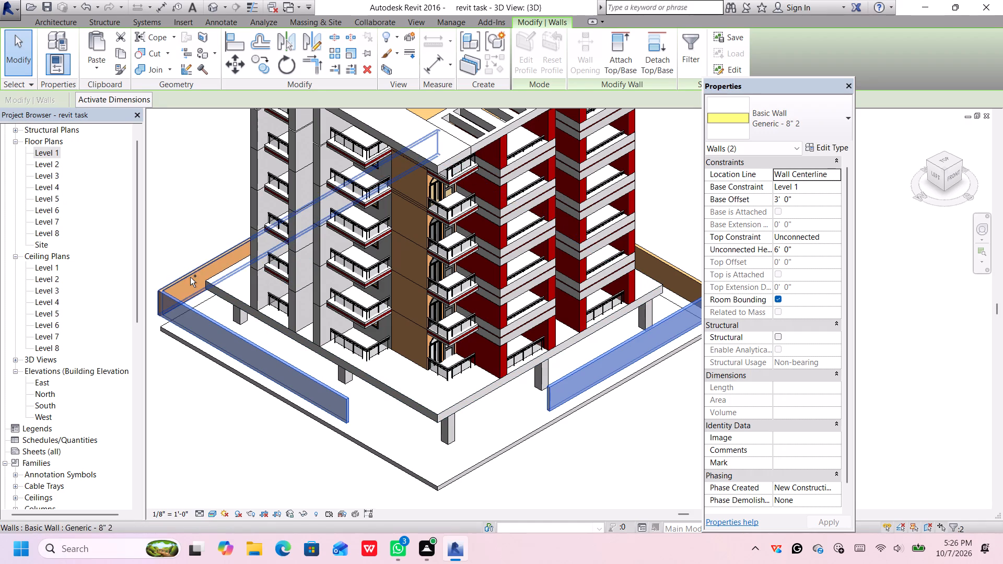
{"action": "left_click", "coordinate": [189, 276], "text": "ctrl"}
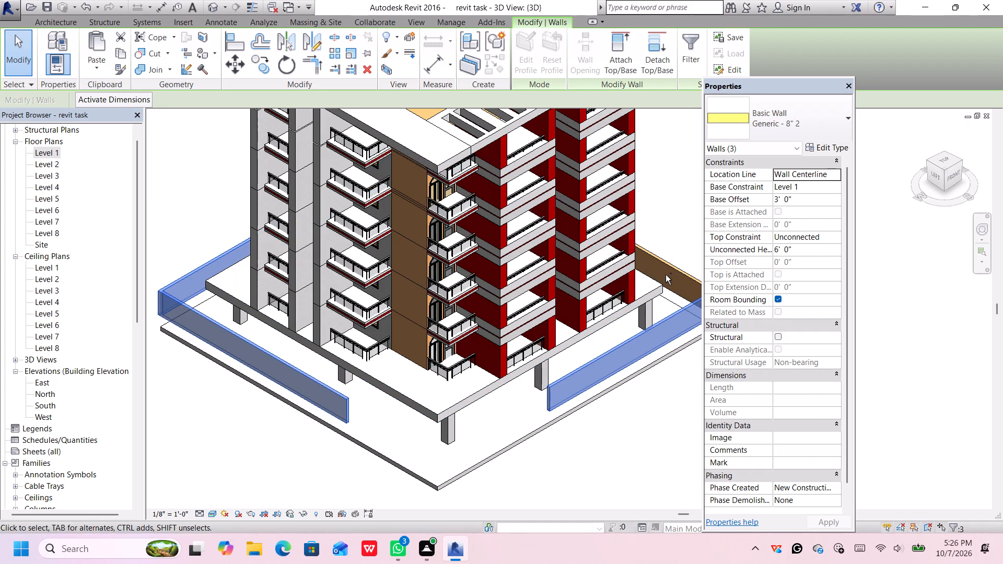
{"action": "left_click", "coordinate": [668, 272], "text": "ctrl"}
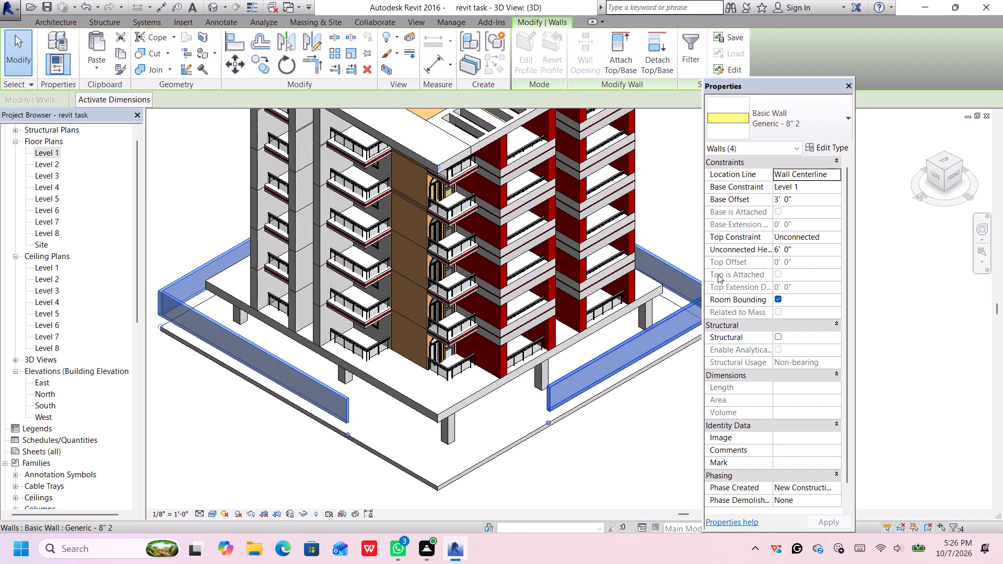
{"action": "left_click", "coordinate": [795, 117]}
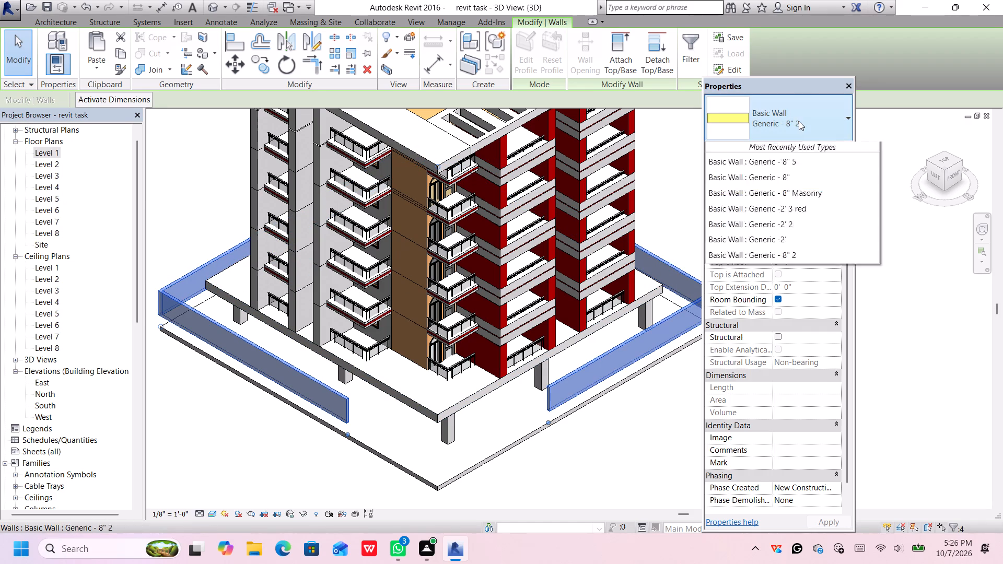
{"action": "left_click", "coordinate": [768, 270]}
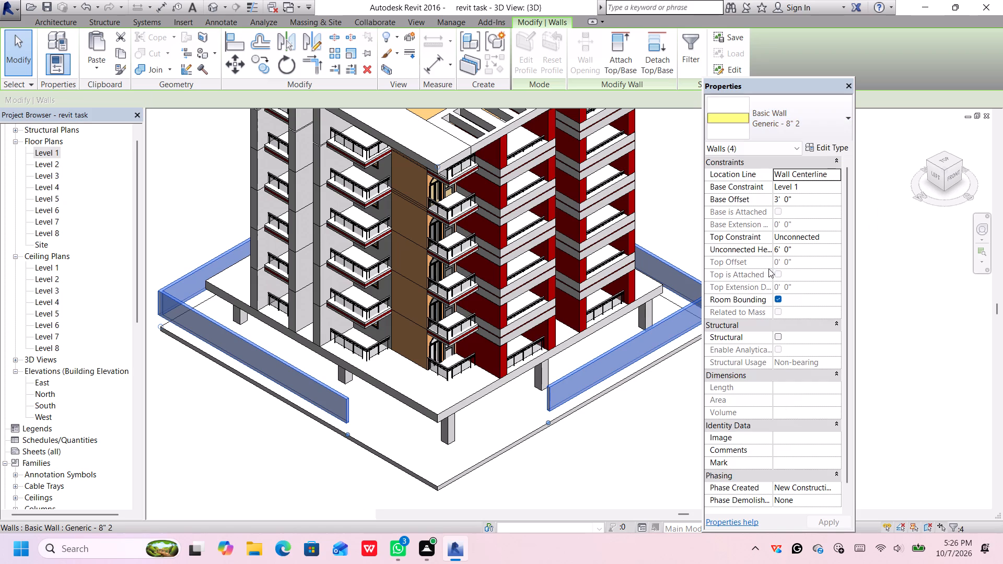
Nudge the four selected perimeter walls in small increments to line up with the ground slab's edges in the 3D view.
{"action": "key", "text": "Down"}
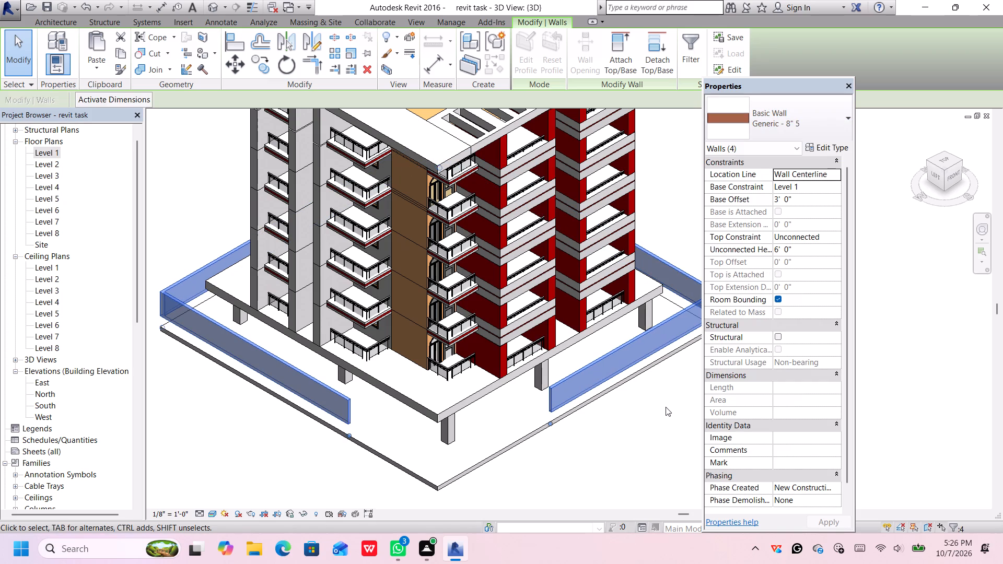
{"action": "key", "text": "Down"}
{"action": "key", "text": "Down"}
{"action": "key", "text": "Down"}
{"action": "key", "text": "Down"}
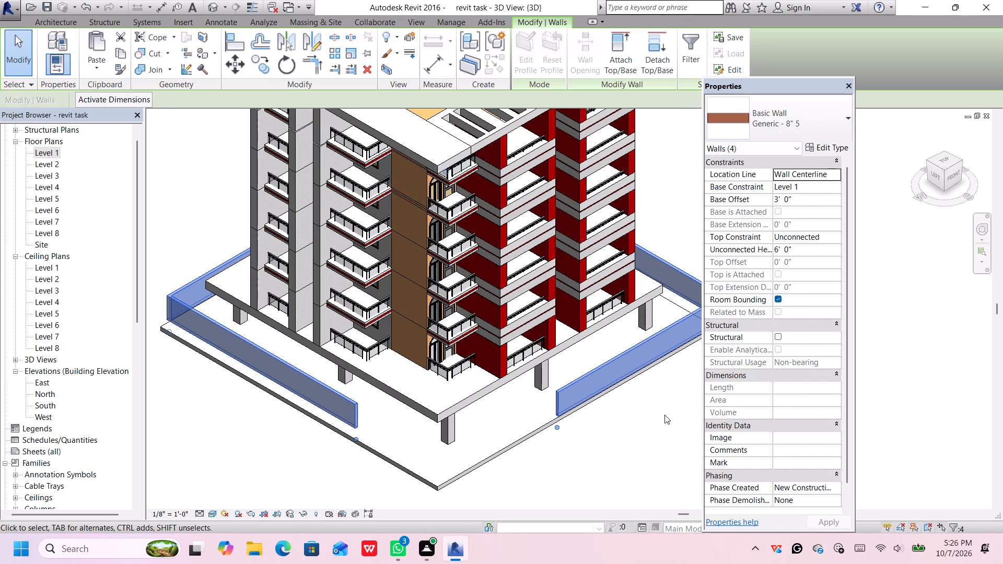
{"action": "key", "text": "Left"}
{"action": "key", "text": "Left"}
{"action": "key", "text": "Left"}
{"action": "key", "text": "Left"}
{"action": "key", "text": "Left"}
{"action": "key", "text": "Left"}
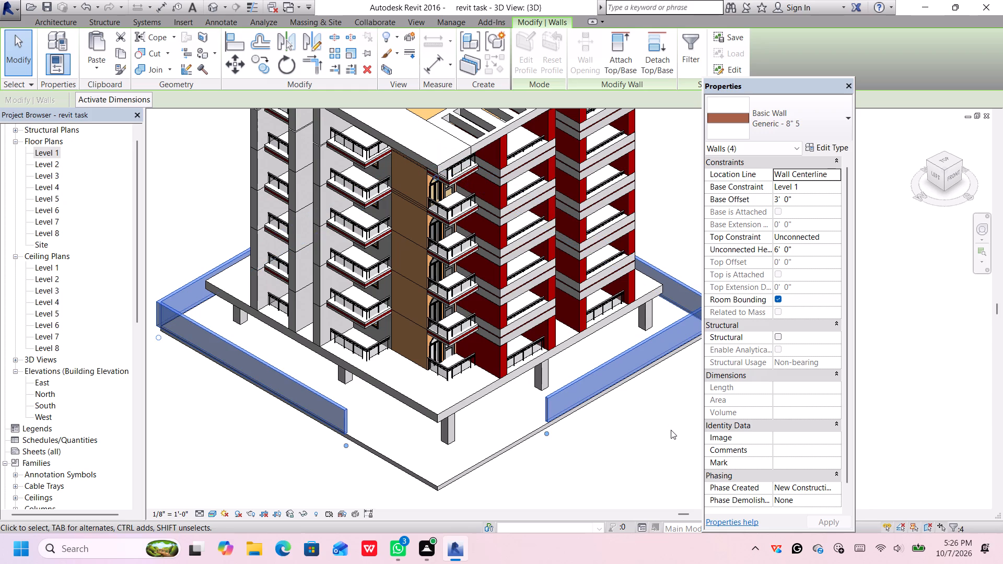
{"action": "key", "text": "Down"}
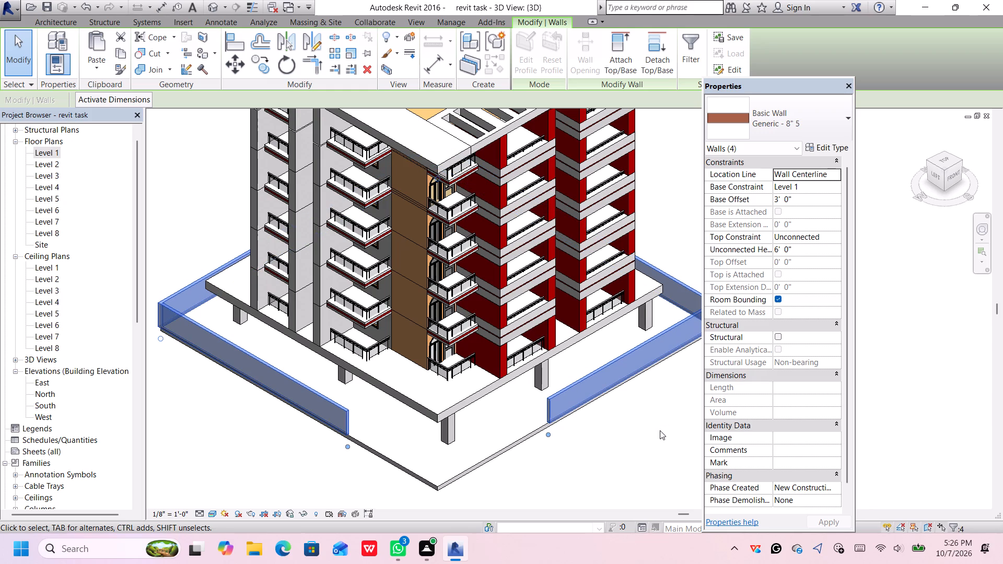
{"action": "key", "text": "Down"}
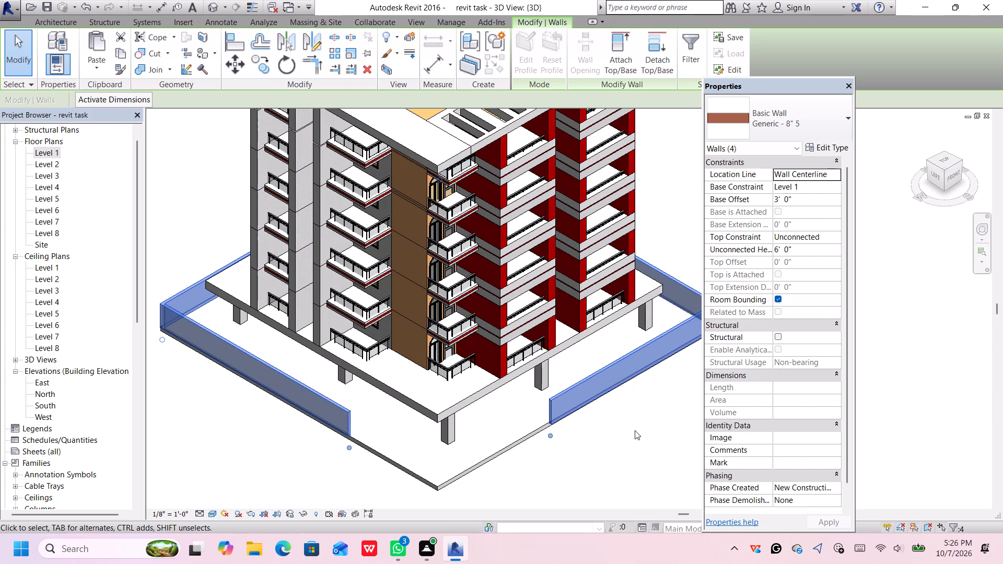
Nudge the four selected perimeter walls one more small increment toward the back of the ground slab, and deselect them.
{"action": "key", "text": "Up"}
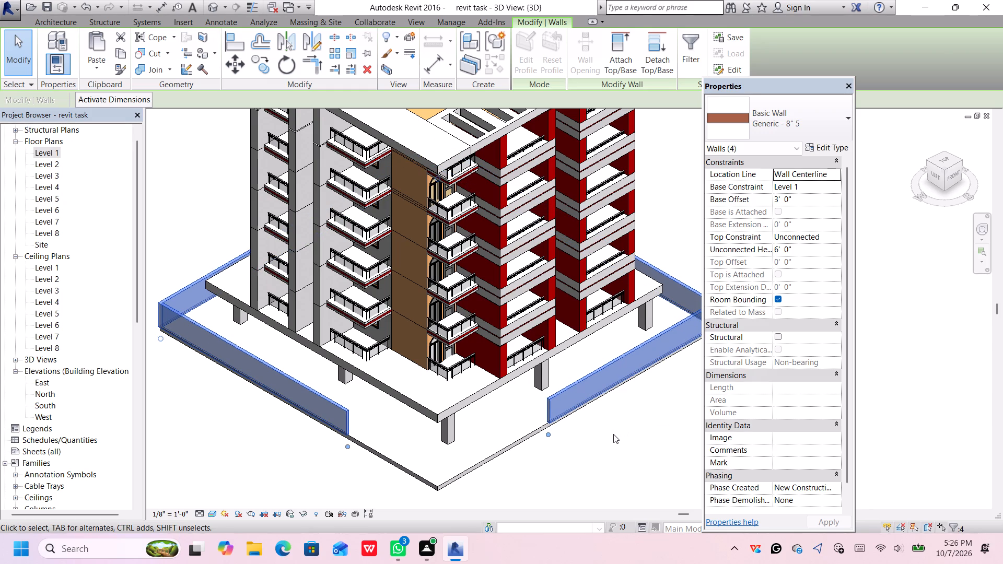
{"action": "left_click", "coordinate": [586, 450]}
{"action": "scroll", "coordinate": [592, 468], "scroll_direction": "down", "scroll_amount": 2}
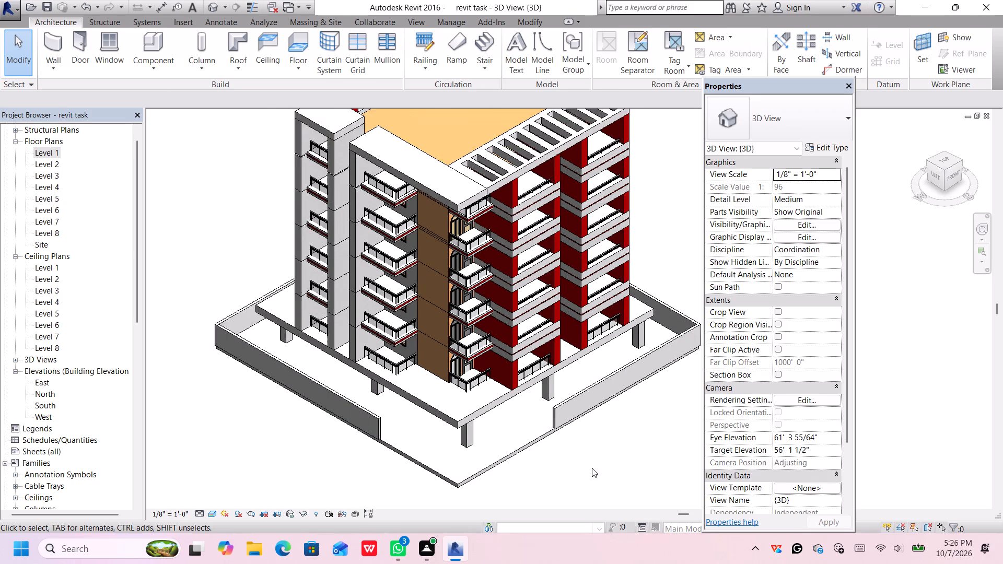
{"action": "middle_click_drag", "start_coordinate": [593, 468], "coordinate": [572, 428]}
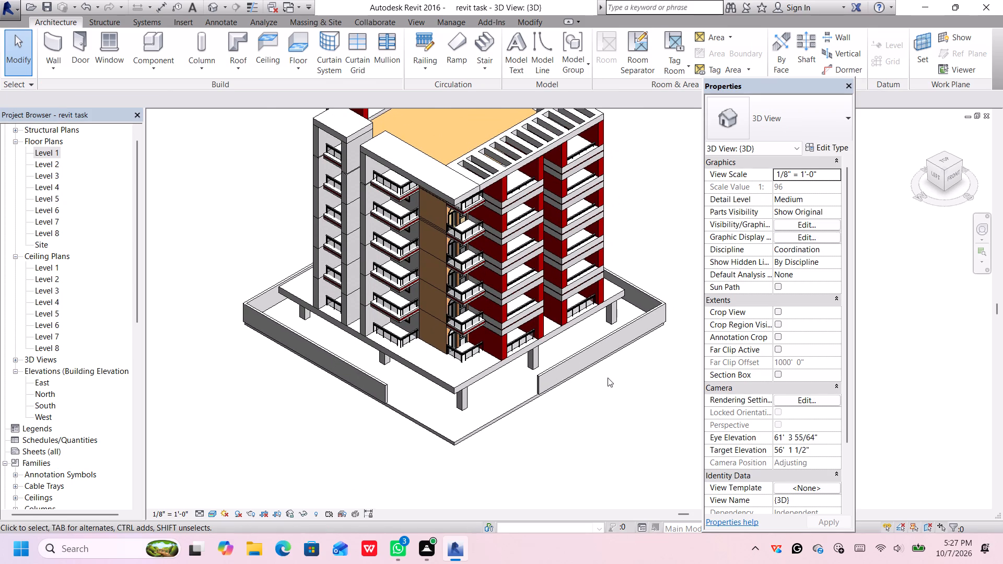
{"action": "scroll", "coordinate": [594, 349], "scroll_direction": "up", "scroll_amount": 2}
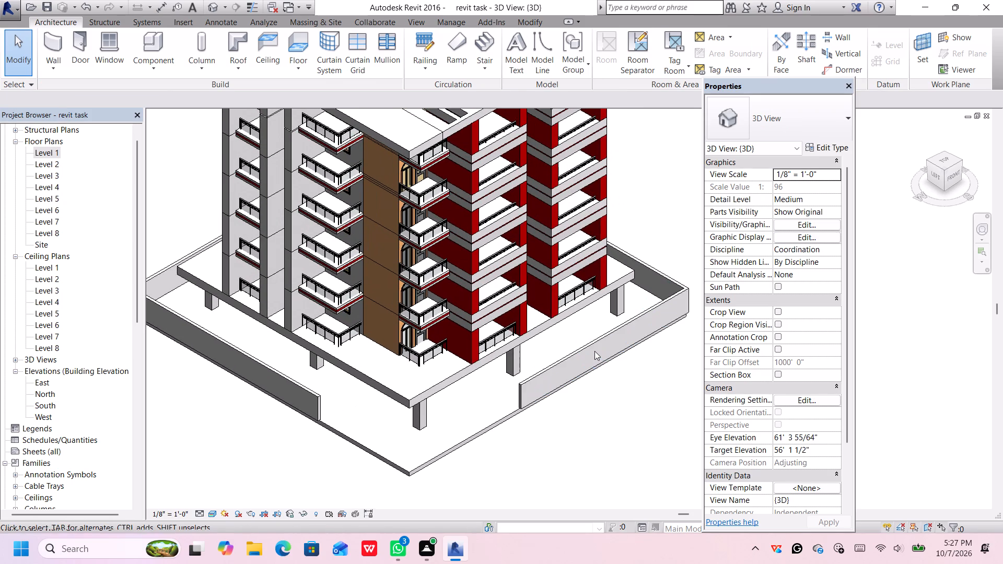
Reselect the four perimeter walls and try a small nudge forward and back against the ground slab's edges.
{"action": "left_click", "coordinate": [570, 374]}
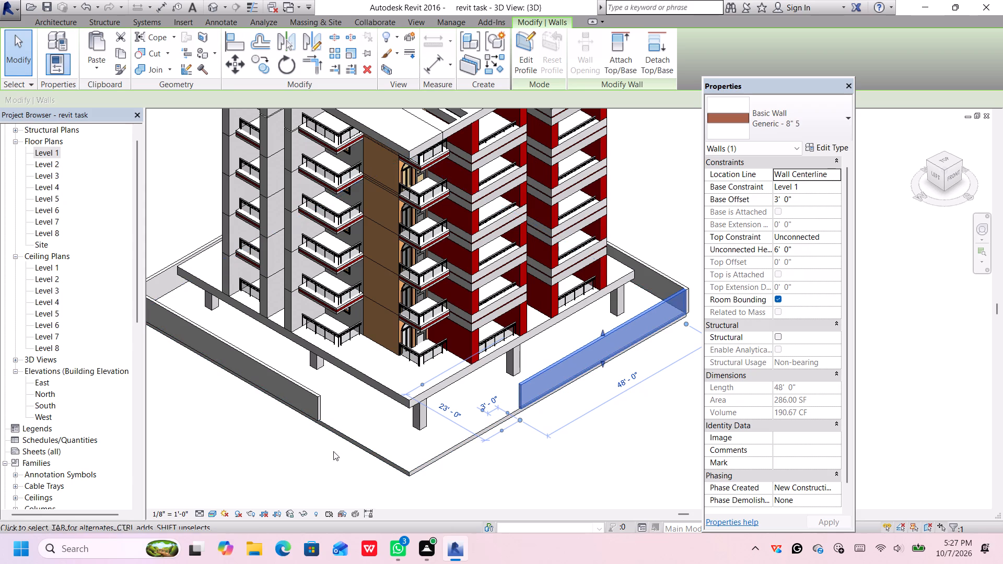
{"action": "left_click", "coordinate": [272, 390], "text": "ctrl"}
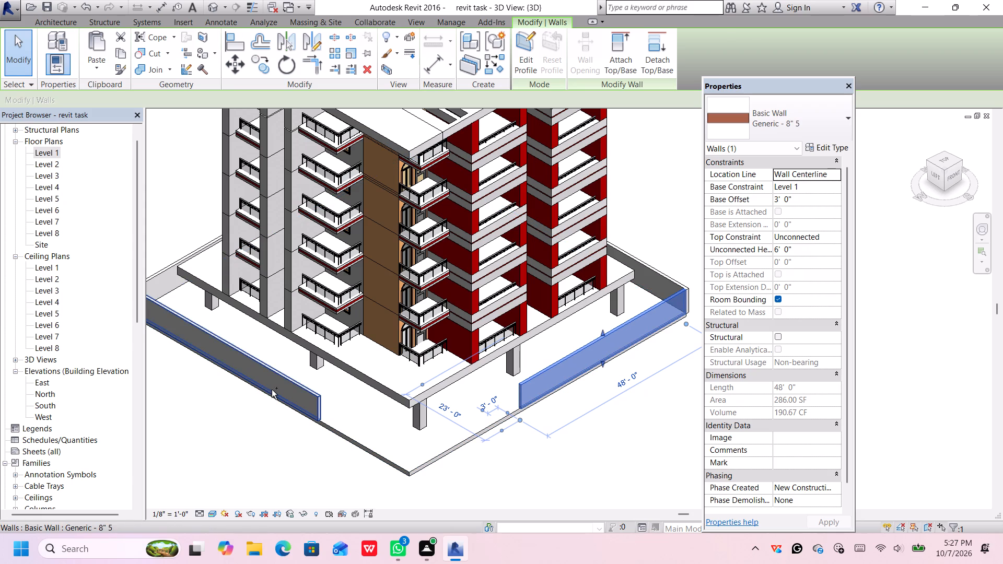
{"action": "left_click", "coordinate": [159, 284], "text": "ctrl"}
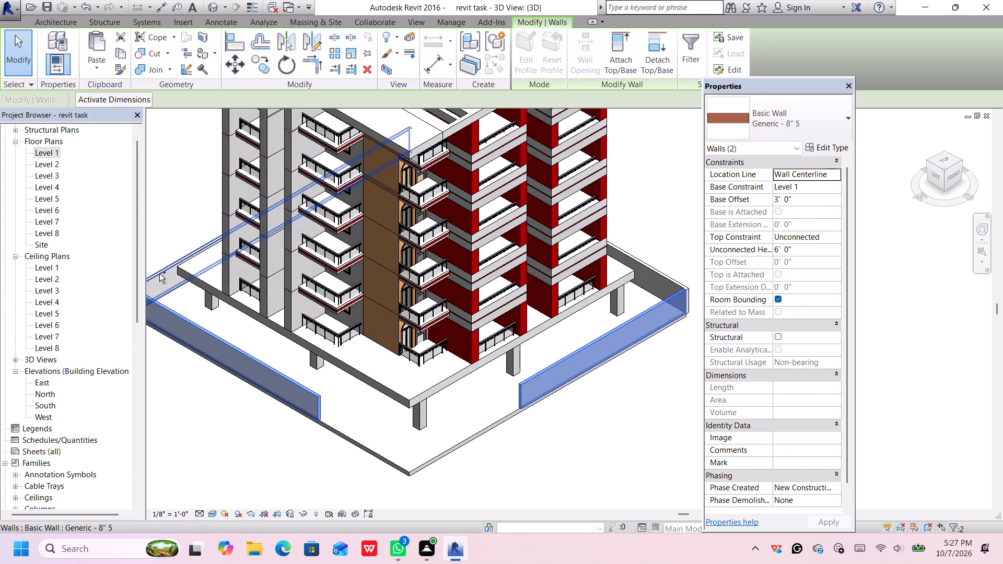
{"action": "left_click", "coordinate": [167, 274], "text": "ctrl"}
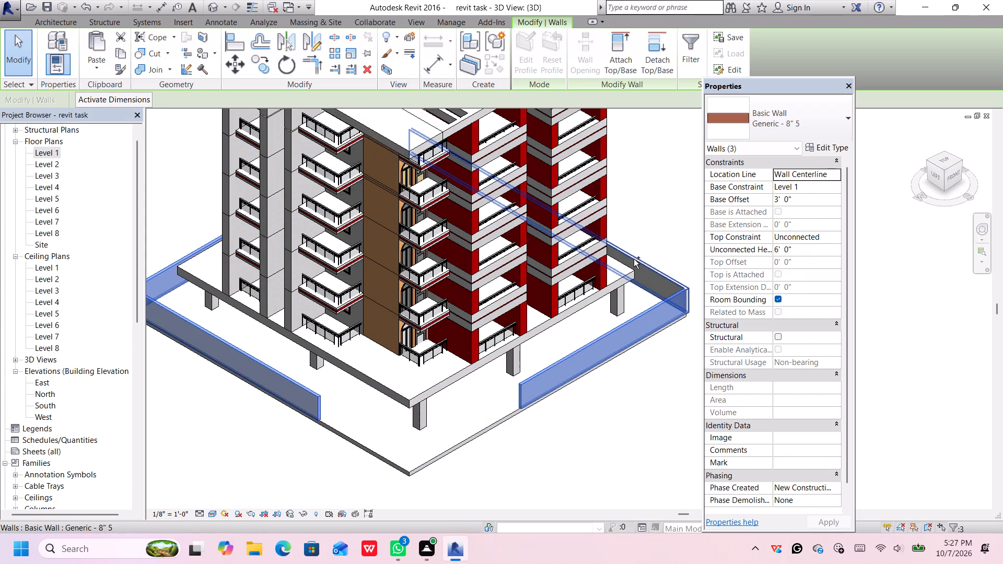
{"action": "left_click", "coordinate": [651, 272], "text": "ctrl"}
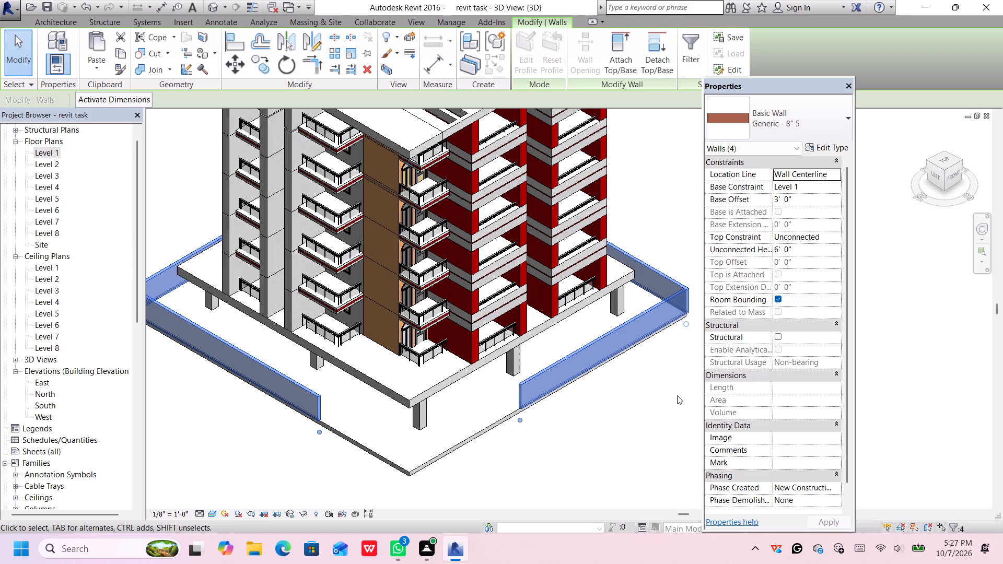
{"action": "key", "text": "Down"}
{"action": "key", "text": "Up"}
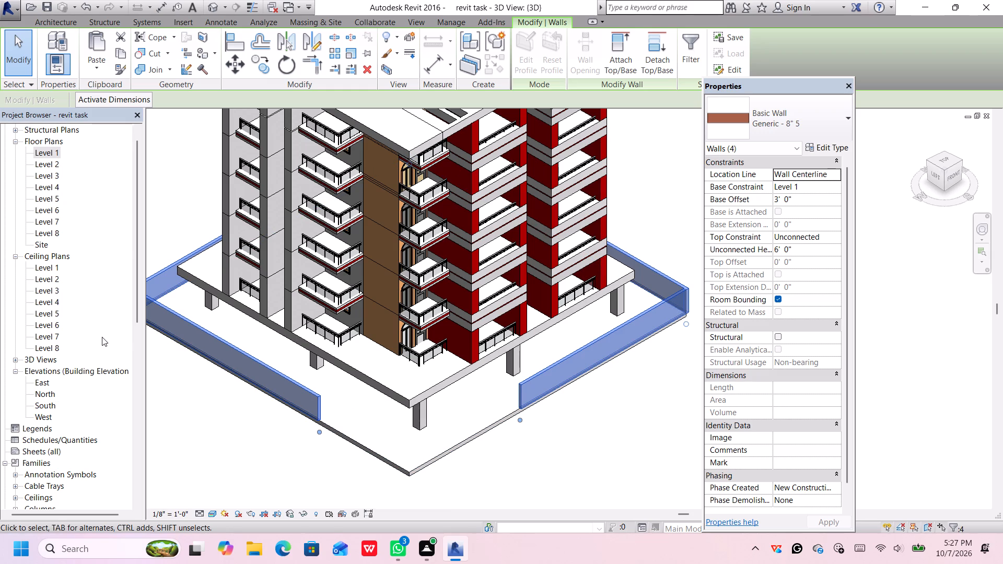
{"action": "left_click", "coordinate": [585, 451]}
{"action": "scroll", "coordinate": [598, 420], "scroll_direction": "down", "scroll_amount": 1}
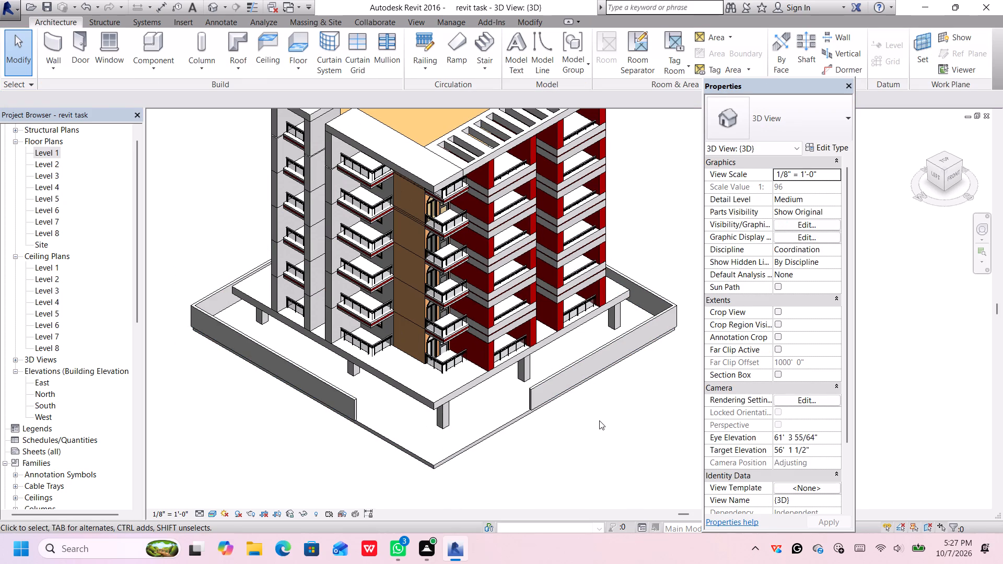
Nudge only the front perimeter wall inward by 6" toward the building.
{"action": "left_click_drag", "start_coordinate": [594, 367], "coordinate": [593, 361]}
{"action": "left_click", "coordinate": [597, 351]}
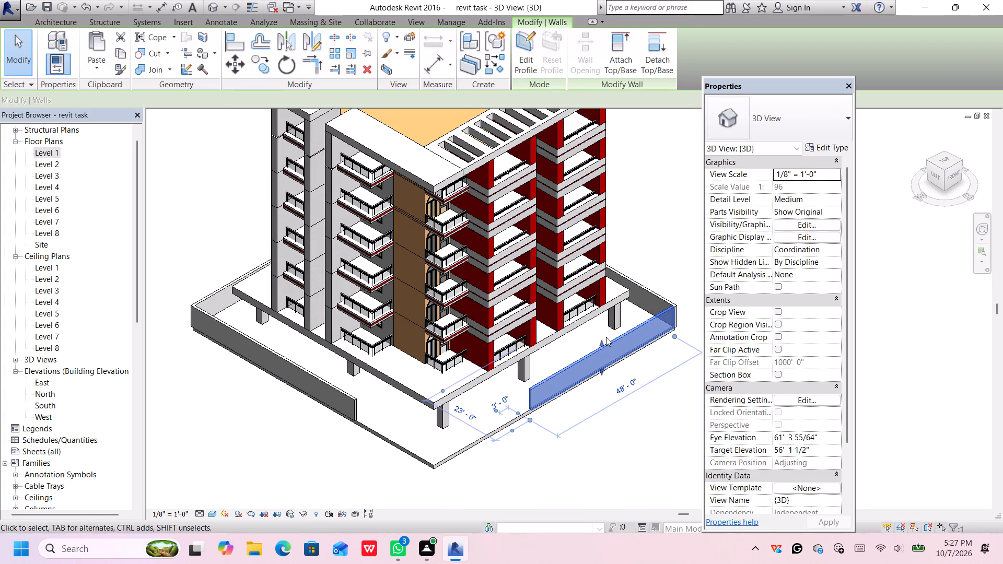
{"action": "key", "text": "Down"}
{"action": "key", "text": "Up"}
{"action": "key", "text": "Up"}
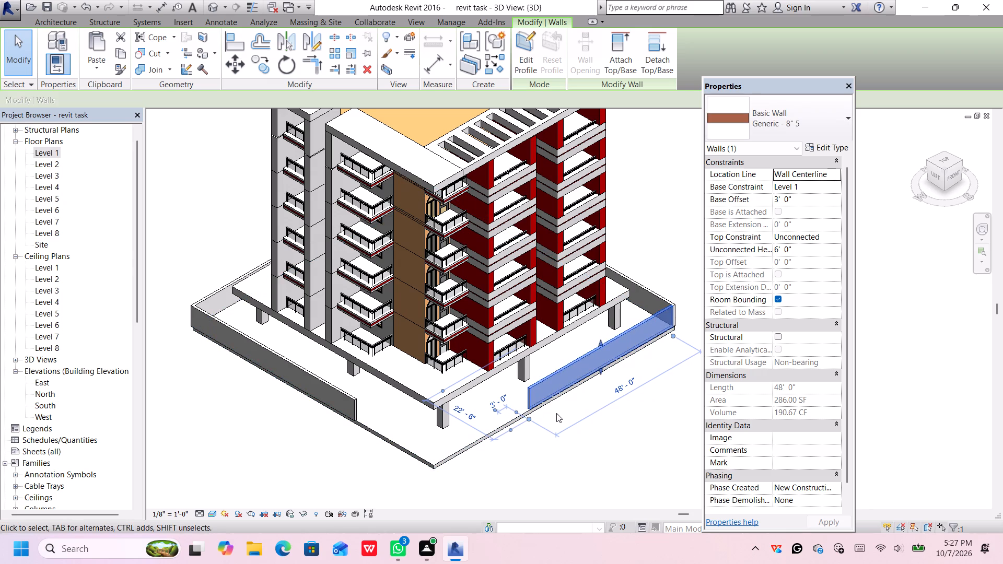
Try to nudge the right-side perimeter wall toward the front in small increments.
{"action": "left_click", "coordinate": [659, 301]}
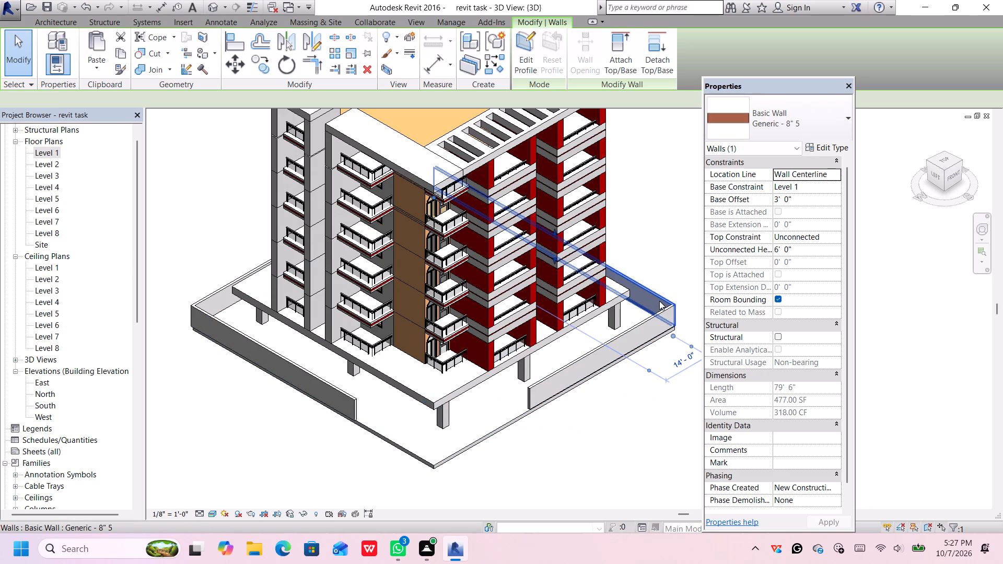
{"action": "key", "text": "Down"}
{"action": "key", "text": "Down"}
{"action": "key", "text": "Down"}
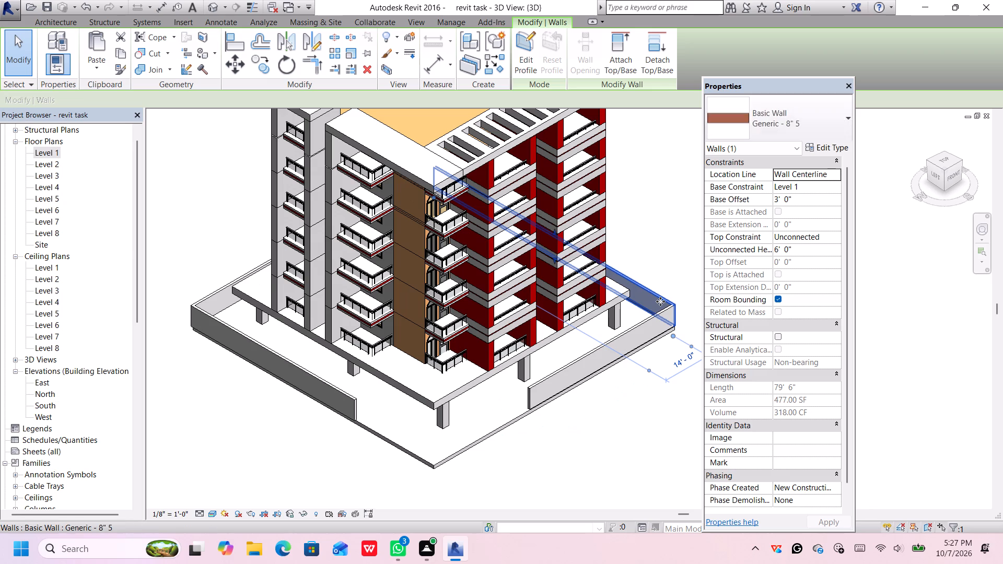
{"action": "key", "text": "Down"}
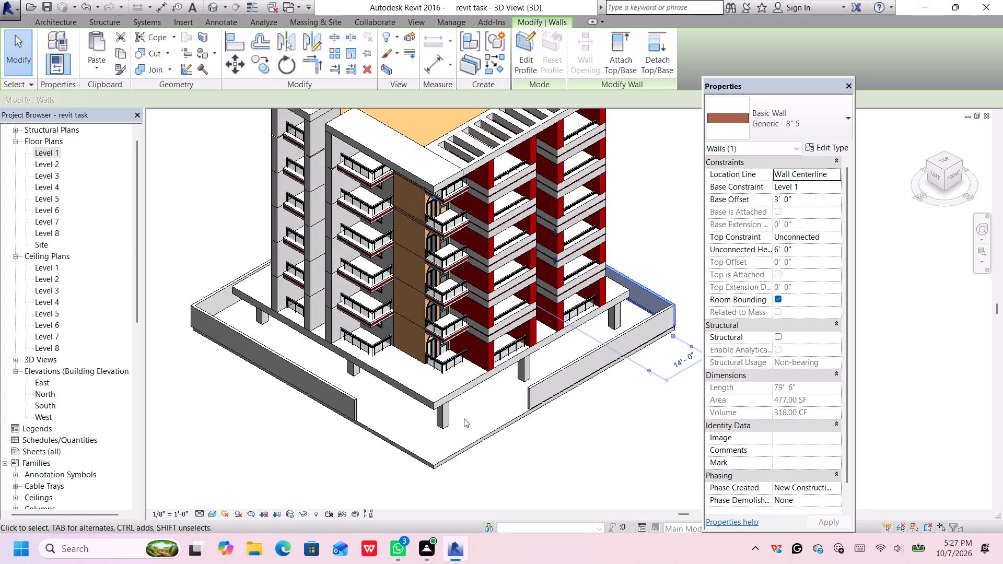
Nudge the left and back perimeter walls inward toward the building, one small increment each.
{"action": "left_click", "coordinate": [352, 409]}
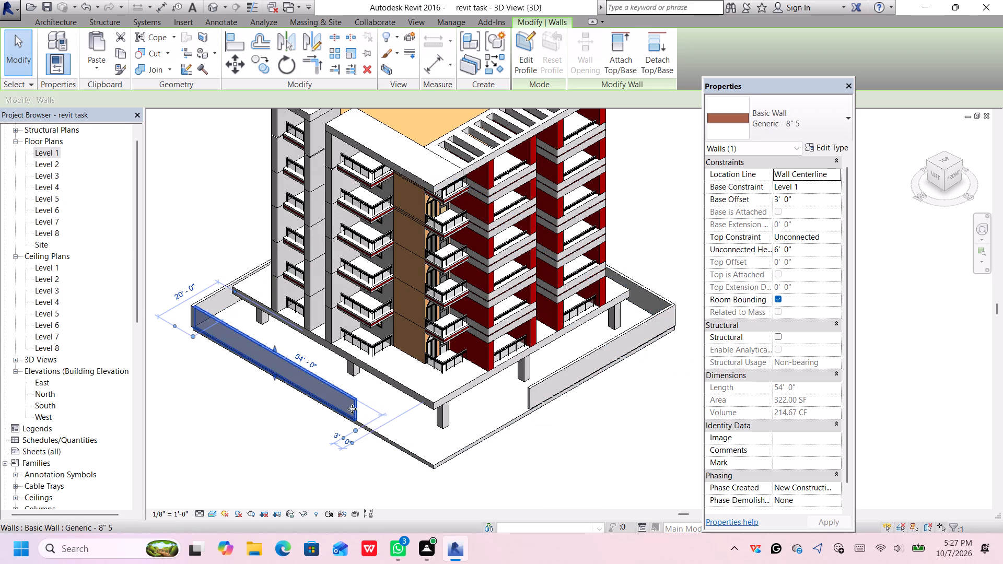
{"action": "key", "text": "Right"}
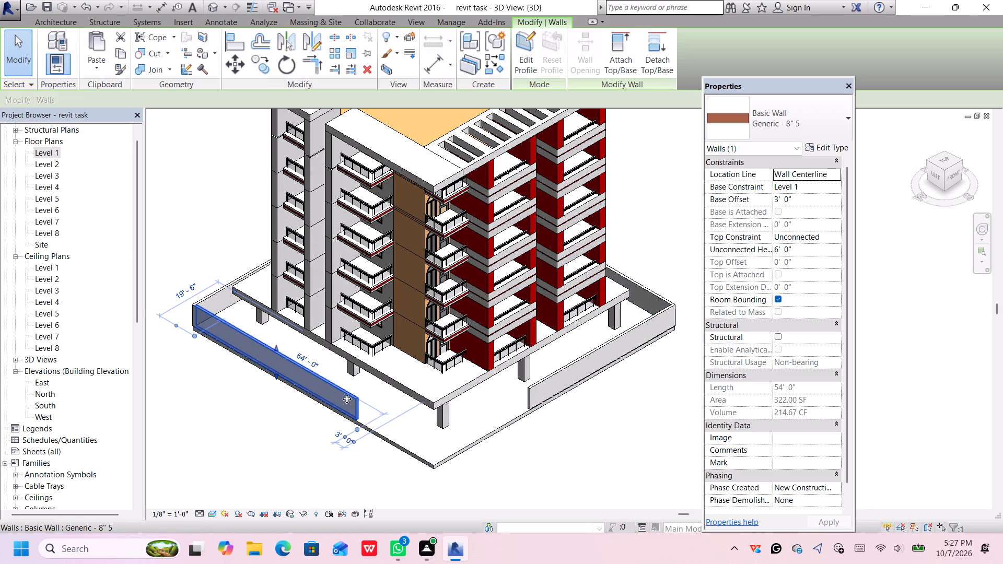
{"action": "left_click", "coordinate": [207, 301]}
{"action": "key", "text": "Down"}
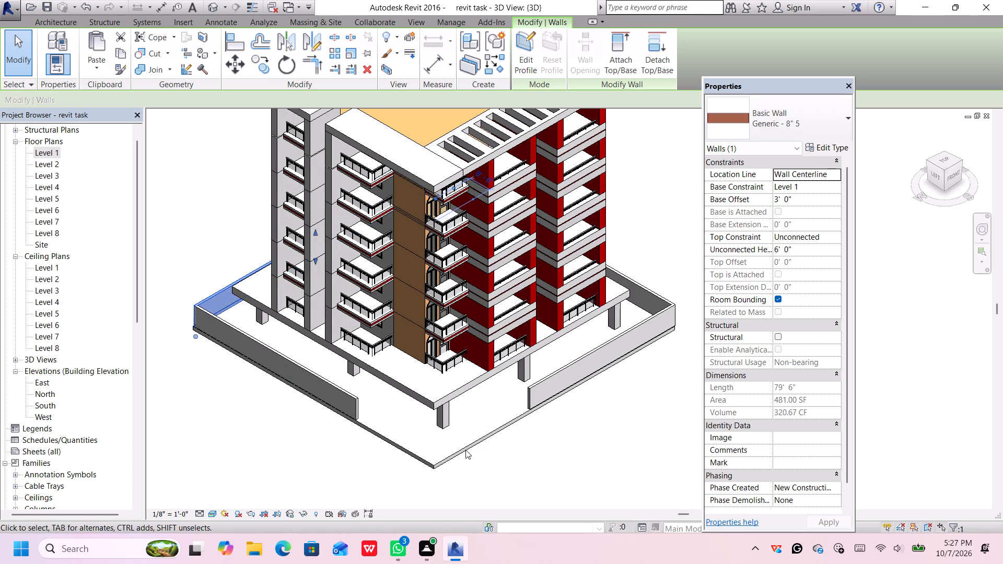
{"action": "left_click", "coordinate": [532, 458]}
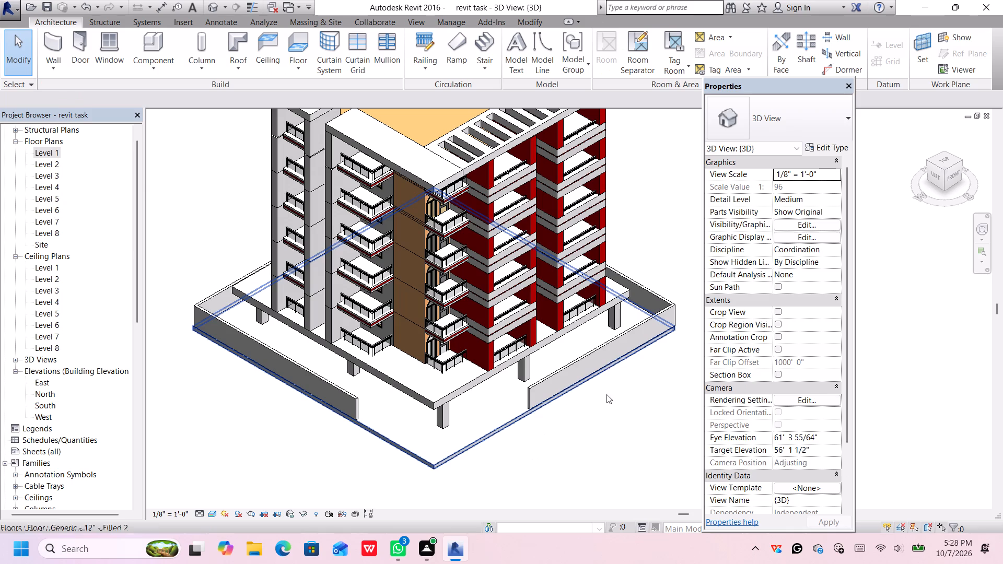
Start loading a family from Lighting > Architectural > External and preview the bollard, street and wall pack lights.
{"action": "left_click", "coordinate": [183, 17]}
{"action": "left_click", "coordinate": [418, 41]}
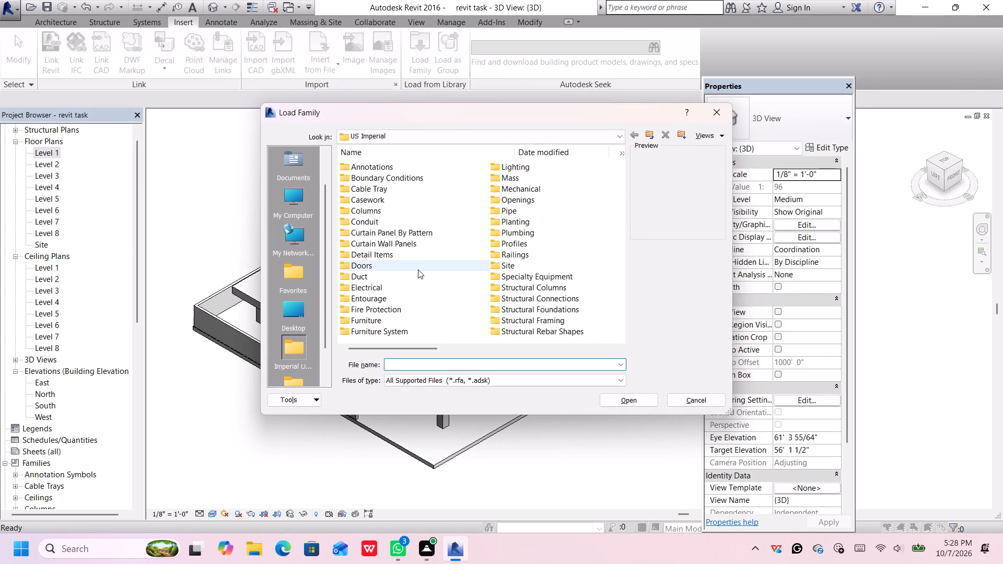
{"action": "double_click", "coordinate": [512, 166]}
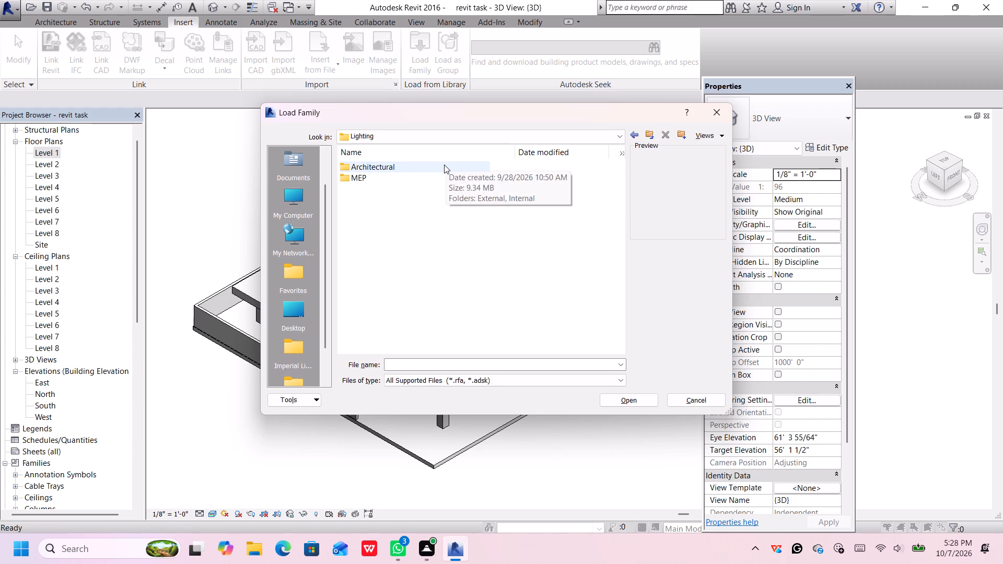
{"action": "double_click", "coordinate": [444, 164]}
{"action": "double_click", "coordinate": [443, 165]}
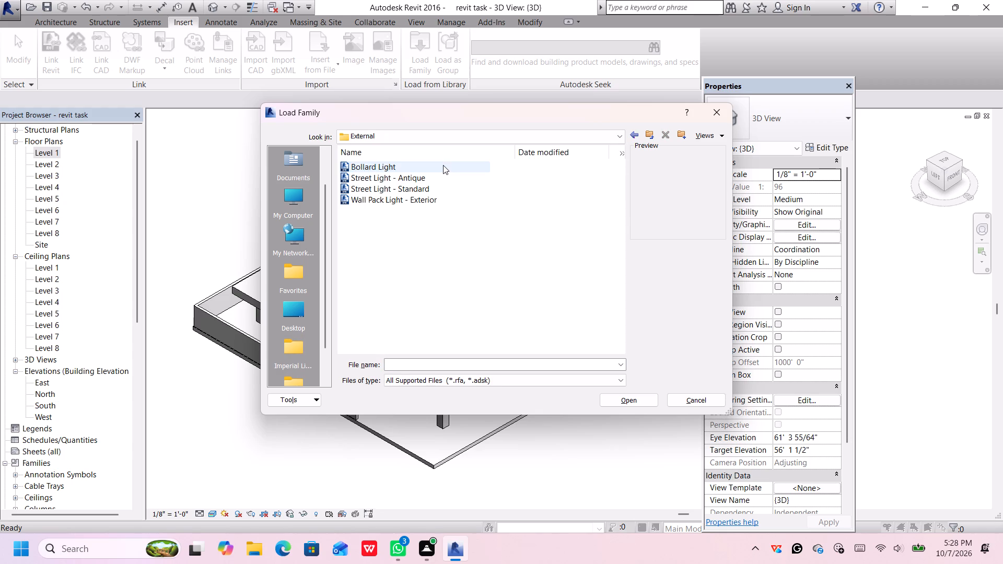
{"action": "left_click", "coordinate": [443, 165]}
{"action": "left_click", "coordinate": [444, 178]}
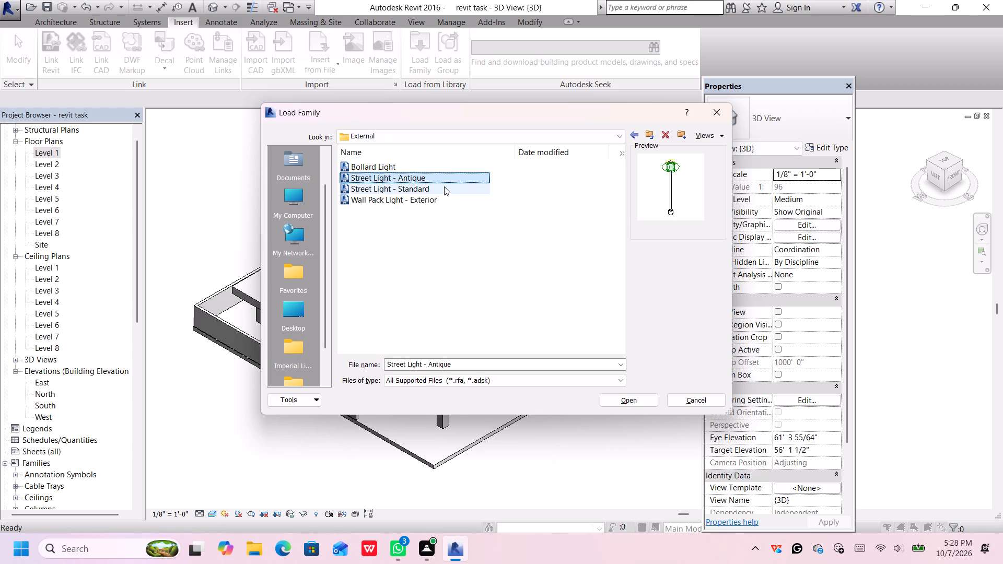
{"action": "left_click", "coordinate": [444, 187]}
{"action": "left_click", "coordinate": [445, 196]}
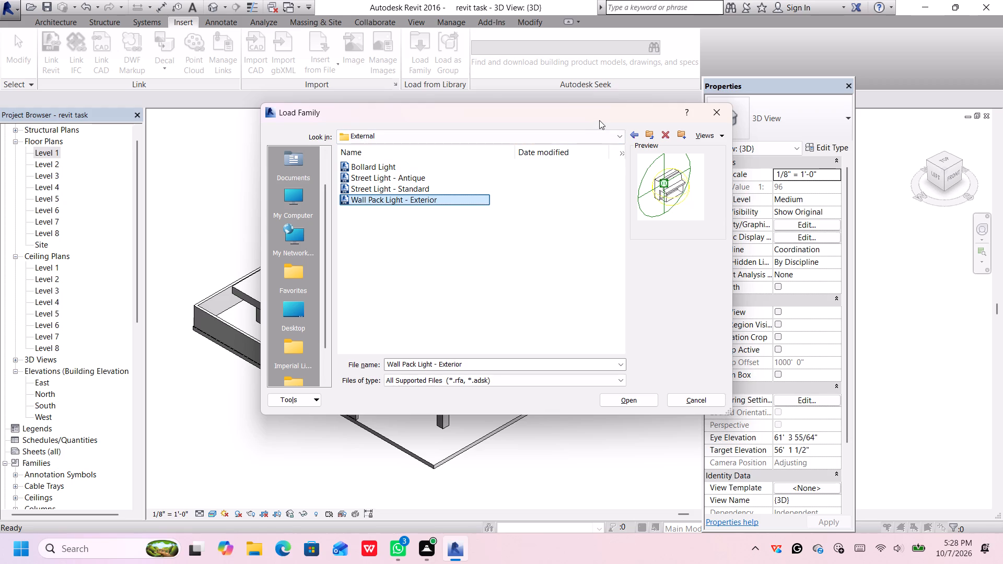
Browse the Internal architectural lighting families and preview the ceiling lights and downlights.
{"action": "left_click", "coordinate": [634, 137]}
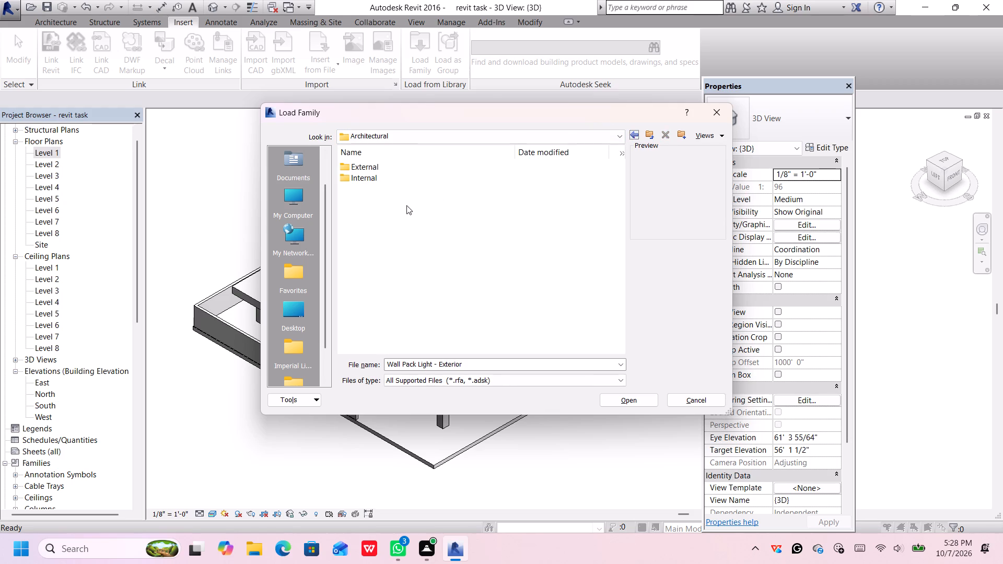
{"action": "left_click", "coordinate": [400, 175]}
{"action": "left_click", "coordinate": [397, 170]}
{"action": "double_click", "coordinate": [401, 178]}
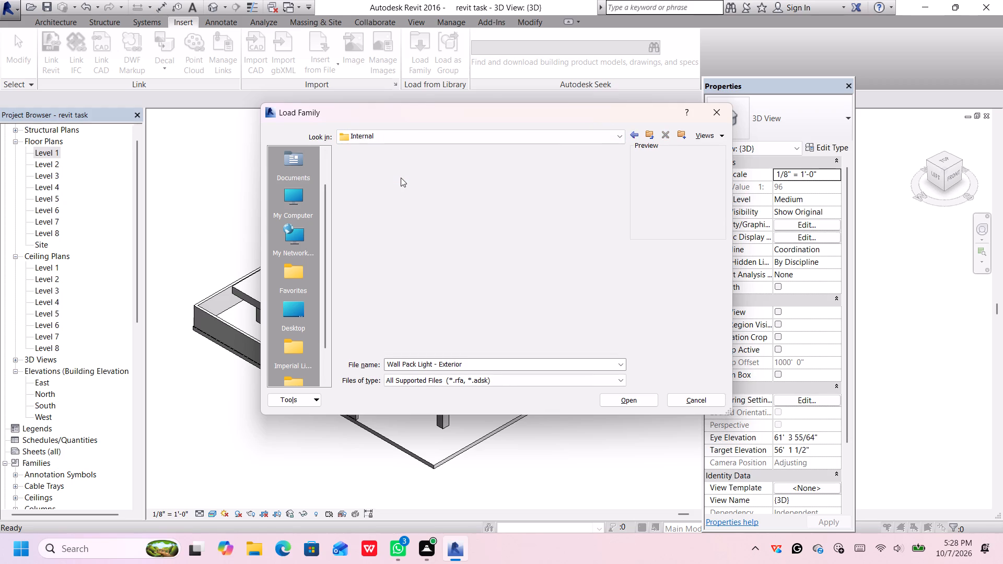
{"action": "left_click", "coordinate": [439, 167]}
{"action": "left_click", "coordinate": [437, 179]}
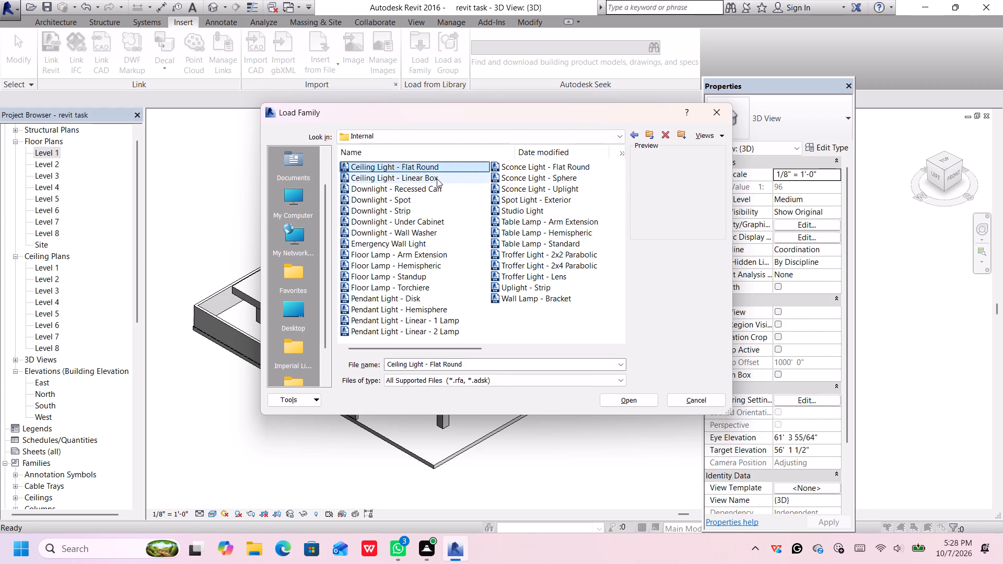
{"action": "double_click", "coordinate": [437, 186]}
{"action": "left_click", "coordinate": [435, 197]}
{"action": "left_click", "coordinate": [434, 206]}
{"action": "left_click", "coordinate": [436, 216]}
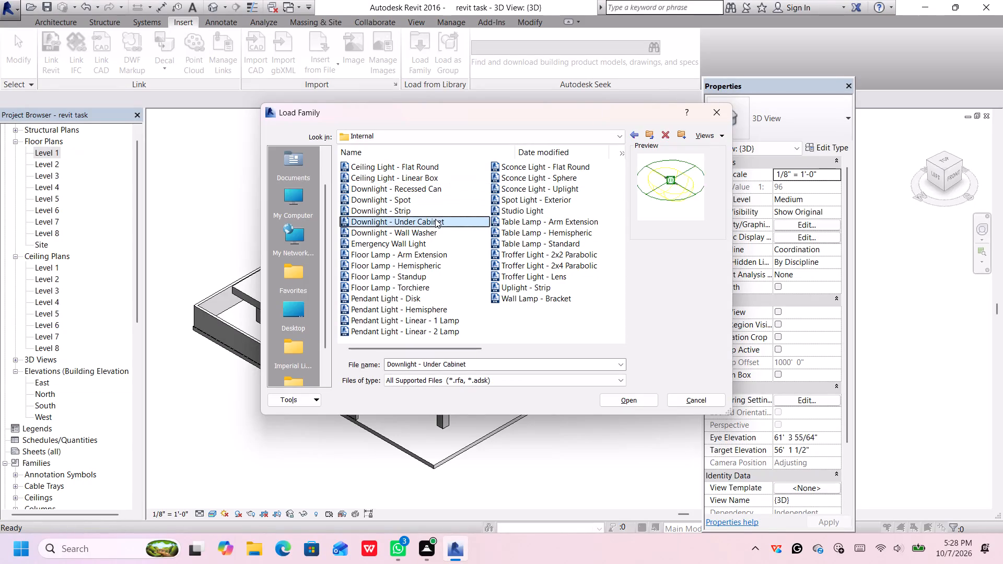
{"action": "left_click", "coordinate": [435, 232]}
{"action": "left_click", "coordinate": [435, 246]}
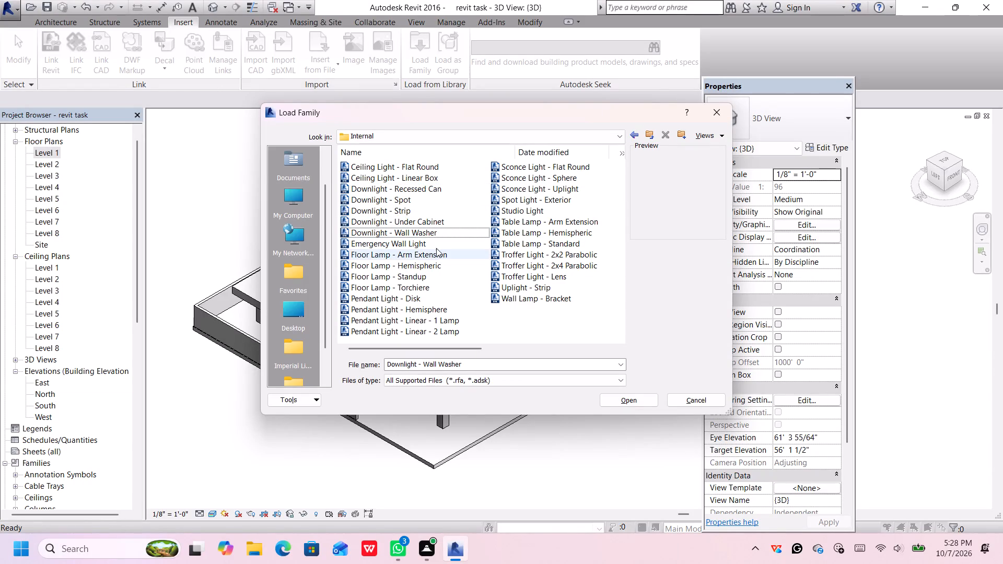
Preview the floor lamp families and the disk, hemisphere and linear pendant lights among the Internal lighting families.
{"action": "left_click", "coordinate": [436, 248]}
{"action": "left_click", "coordinate": [438, 252]}
{"action": "left_click", "coordinate": [438, 259]}
{"action": "left_click", "coordinate": [438, 265]}
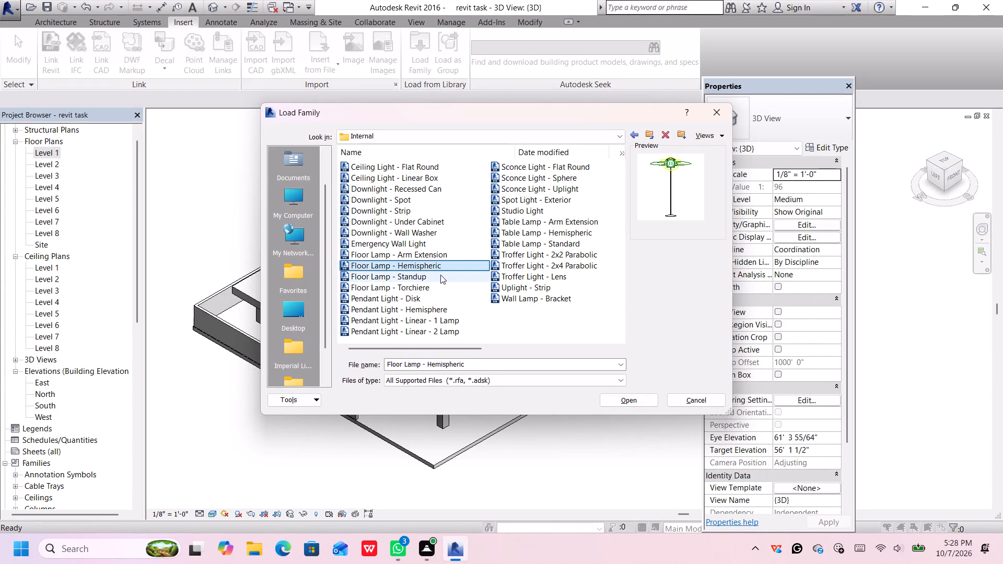
{"action": "left_click", "coordinate": [440, 275]}
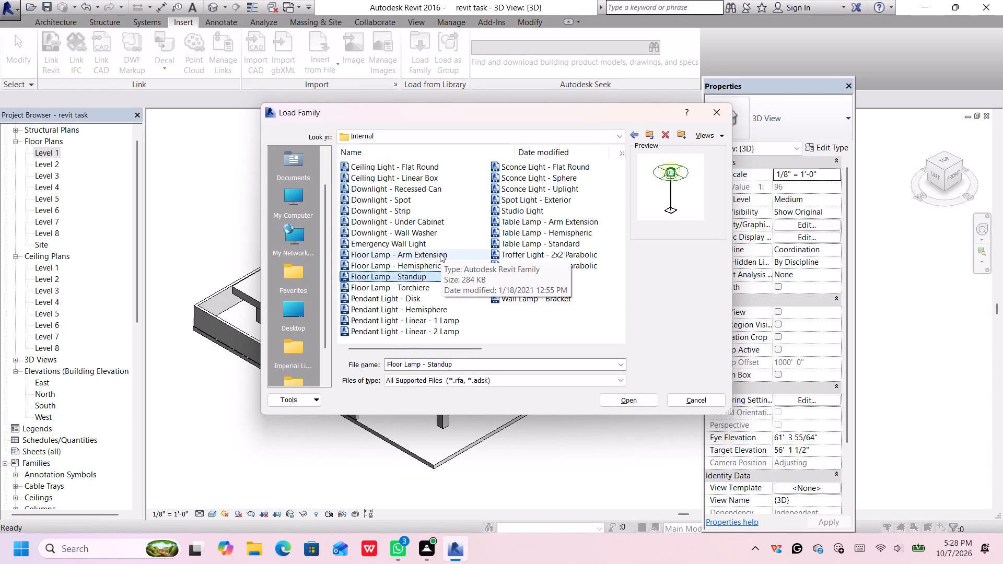
{"action": "left_click", "coordinate": [423, 290]}
{"action": "left_click", "coordinate": [420, 301]}
{"action": "left_click", "coordinate": [426, 311]}
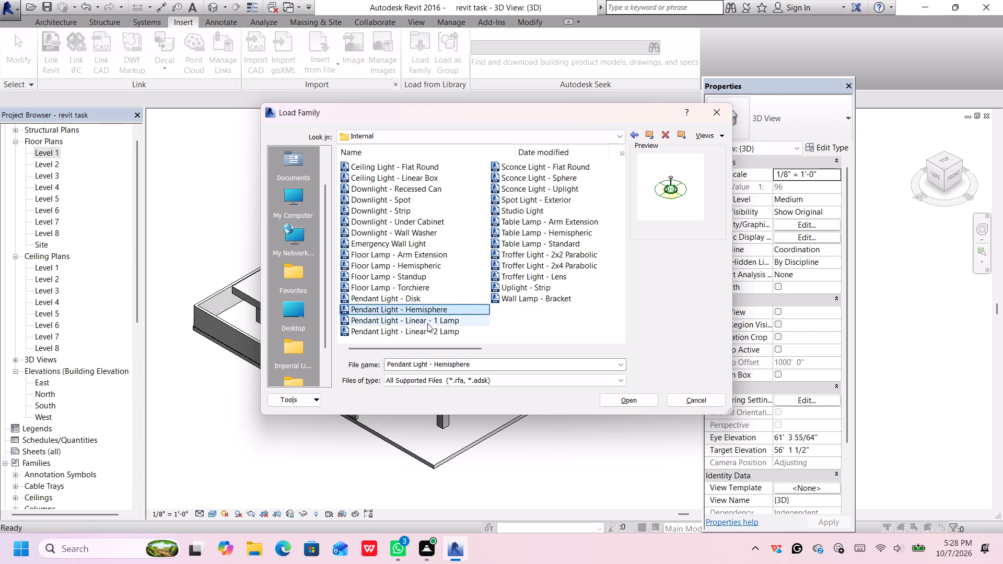
{"action": "left_click", "coordinate": [427, 323]}
{"action": "left_click", "coordinate": [437, 330]}
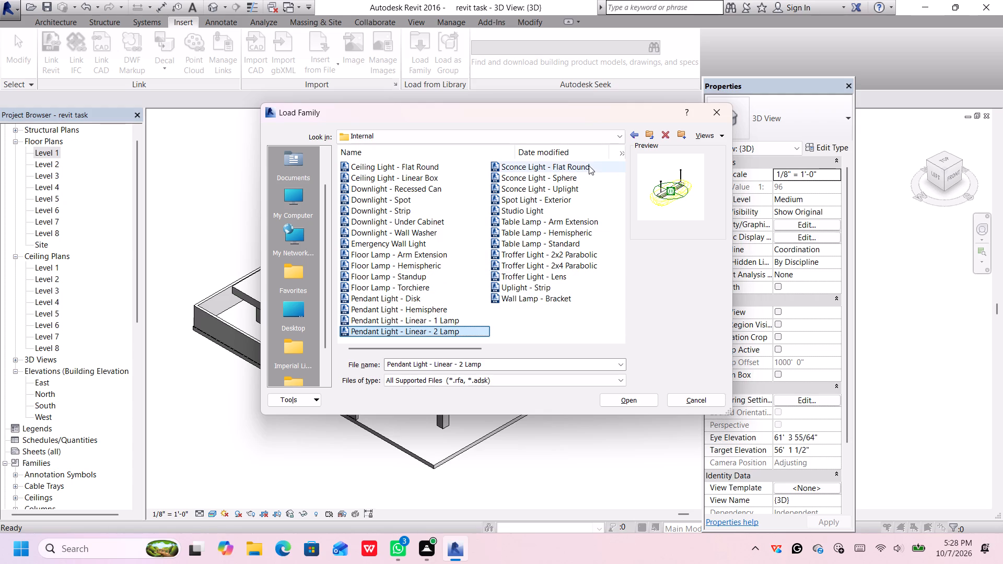
Preview the Sconce Light - Flat Round and Sconce Light - Sphere families.
{"action": "left_click", "coordinate": [589, 169]}
{"action": "left_click_drag", "start_coordinate": [588, 179], "coordinate": [586, 167]}
{"action": "left_click", "coordinate": [585, 181]}
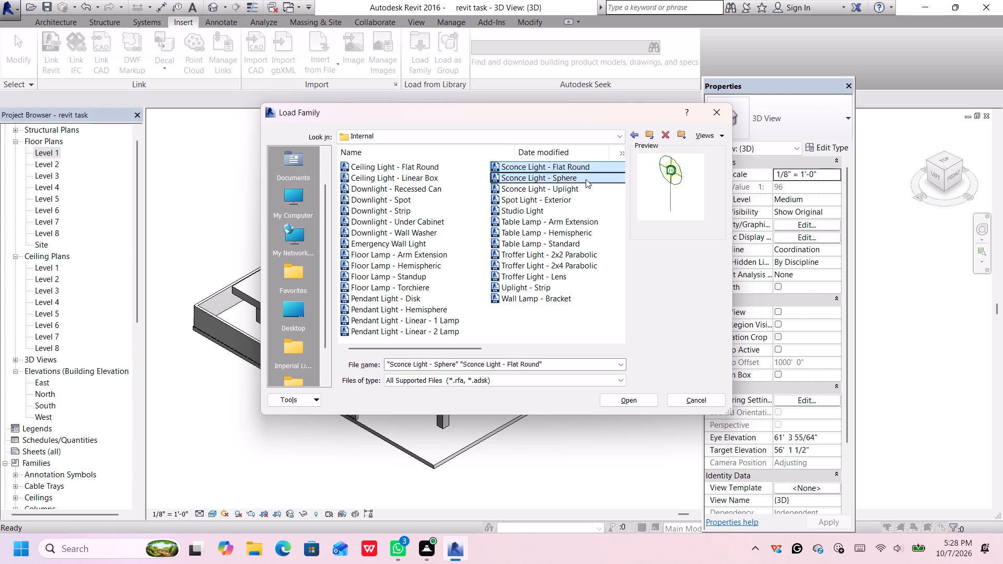
{"action": "left_click", "coordinate": [586, 179]}
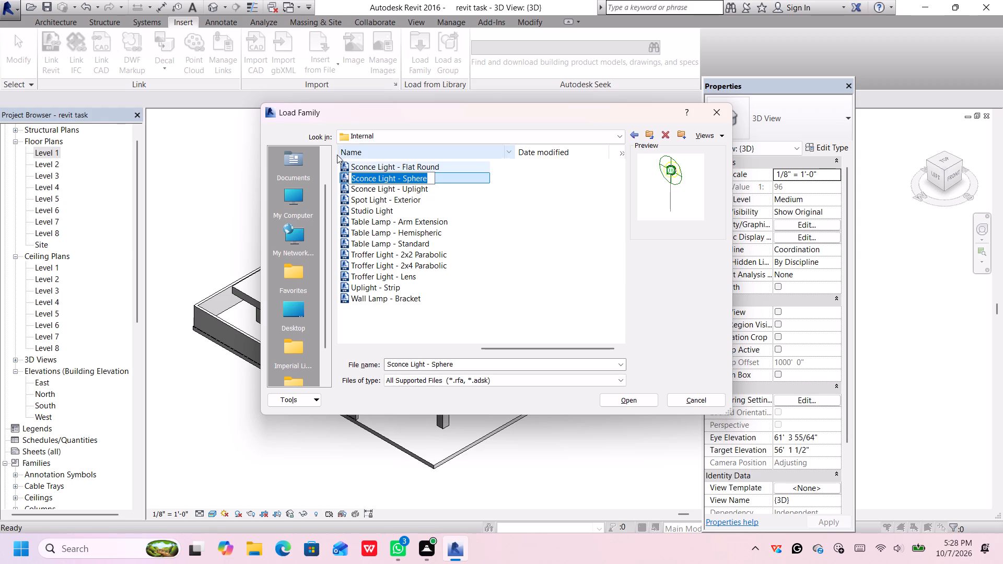
{"action": "left_click", "coordinate": [642, 131]}
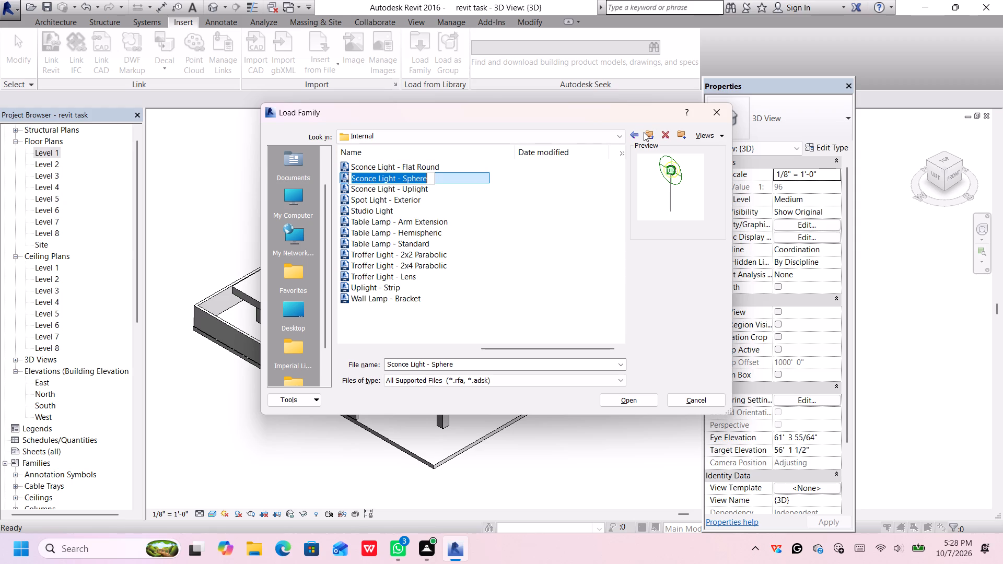
{"action": "left_click", "coordinate": [635, 138]}
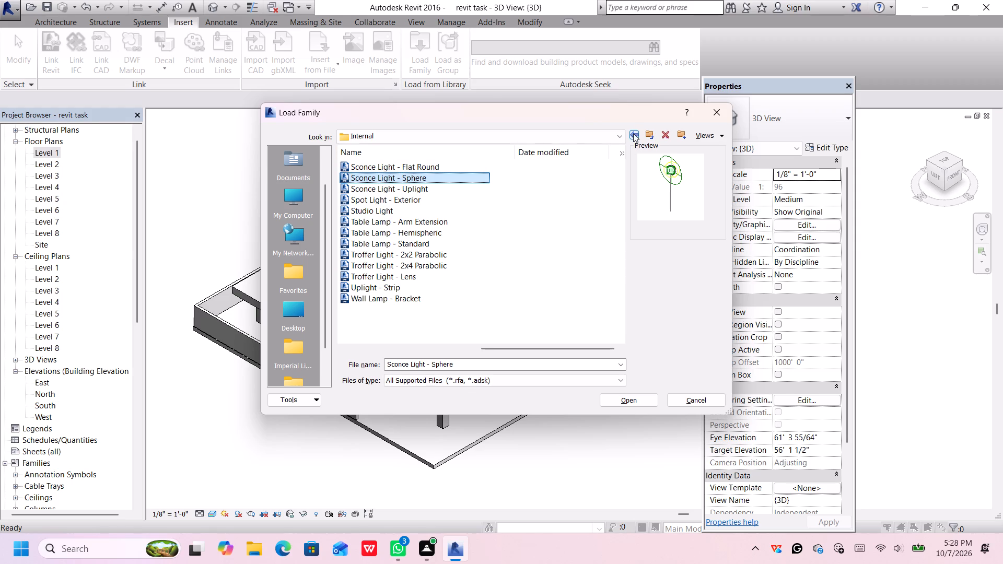
Return to Lighting > Architectural > External and load the Street Light - Standard family.
{"action": "left_click", "coordinate": [633, 133]}
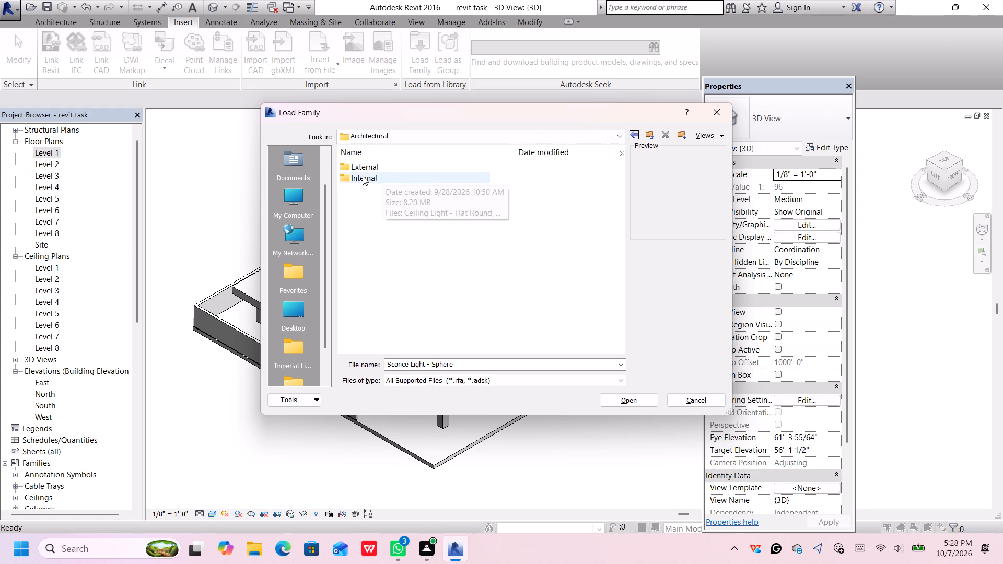
{"action": "left_click", "coordinate": [633, 131]}
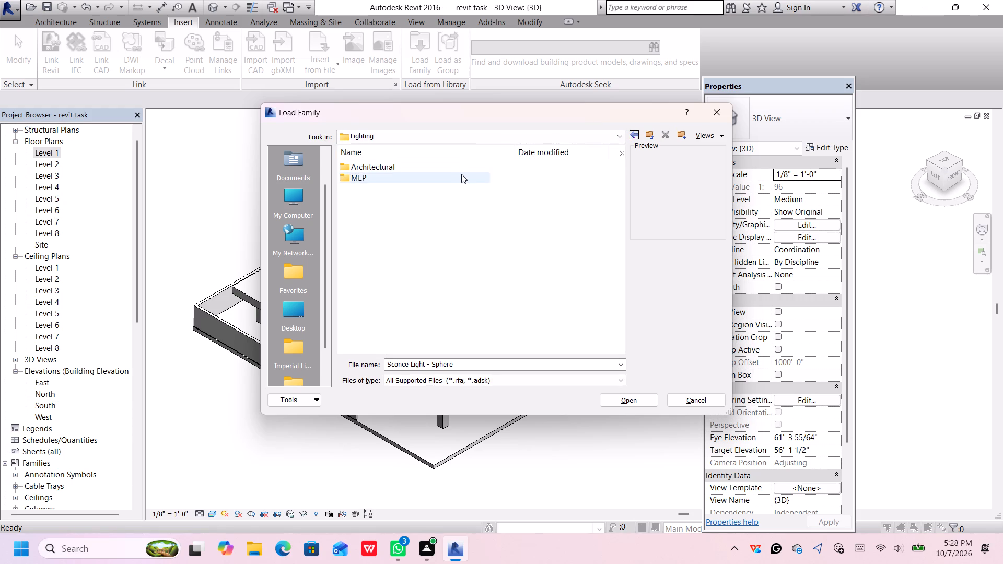
{"action": "double_click", "coordinate": [462, 175]}
{"action": "double_click", "coordinate": [453, 167]}
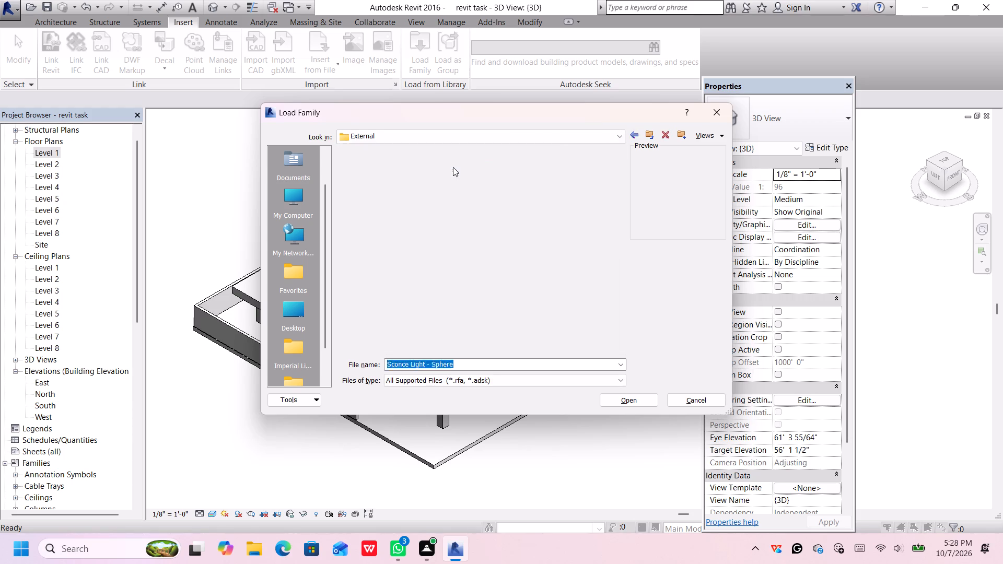
{"action": "left_click", "coordinate": [442, 169]}
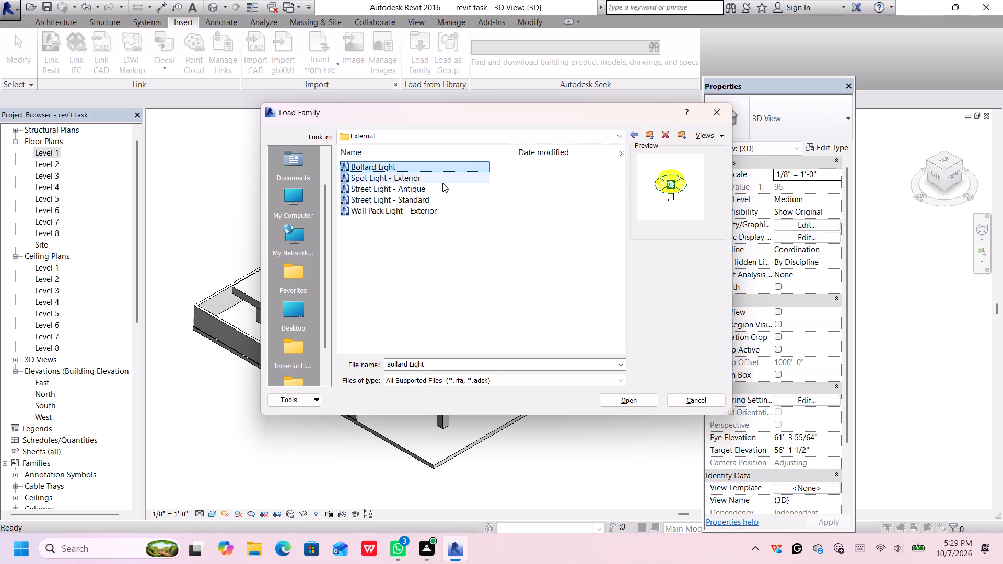
{"action": "left_click", "coordinate": [439, 186]}
{"action": "left_click", "coordinate": [441, 177]}
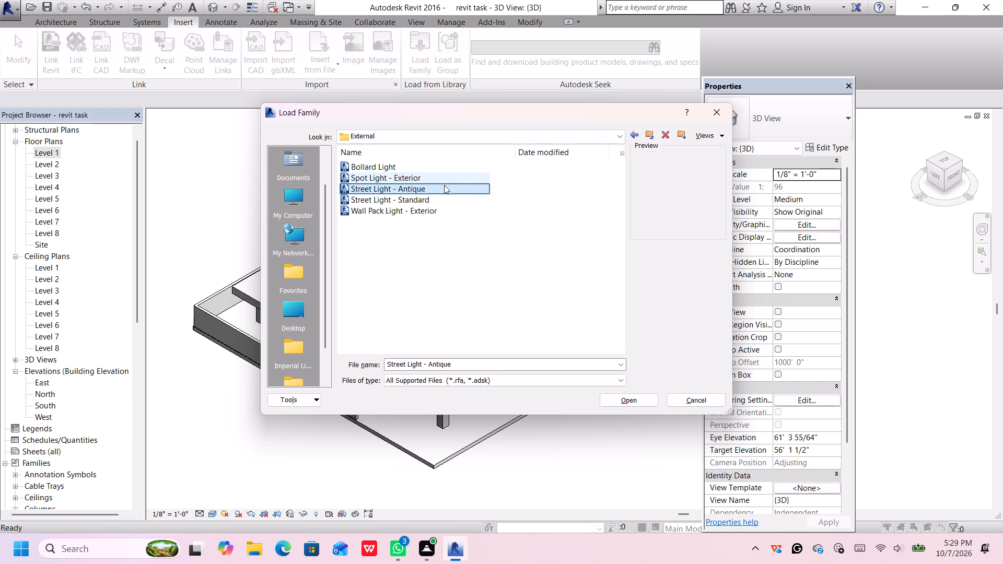
{"action": "left_click", "coordinate": [444, 184]}
{"action": "left_click", "coordinate": [444, 192]}
{"action": "left_click", "coordinate": [444, 197]}
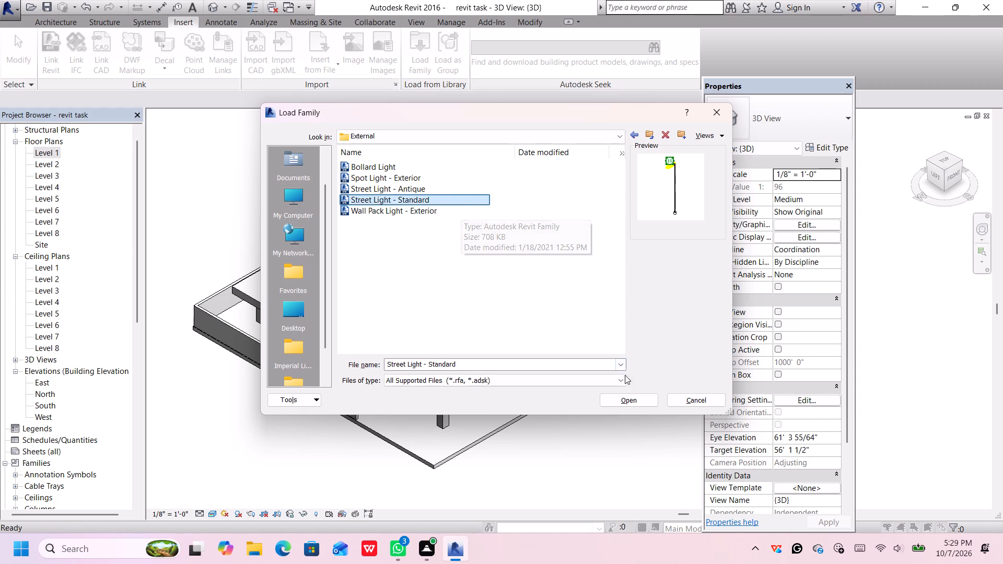
{"action": "left_click", "coordinate": [630, 397]}
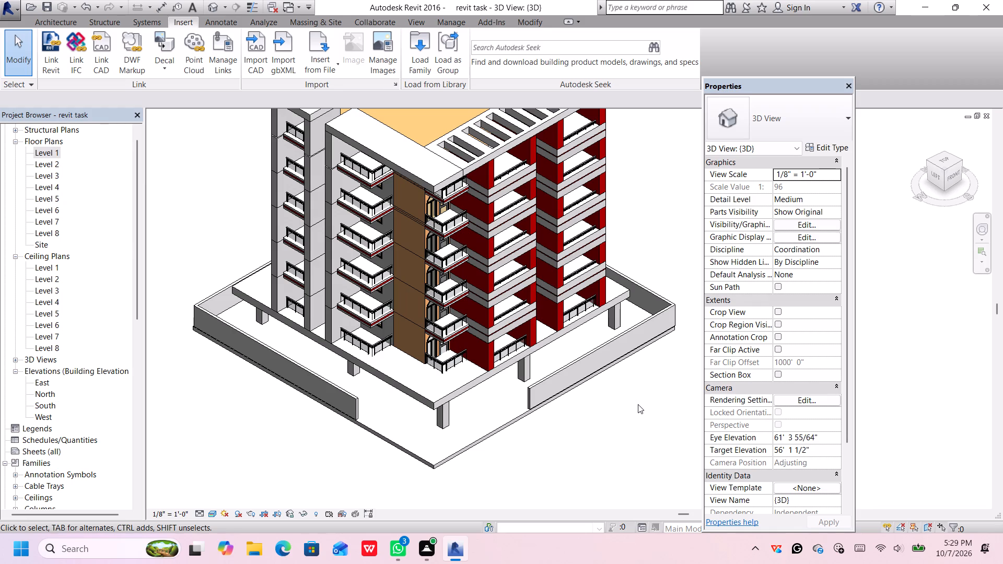
Examine the front perimeter wall and the open corner of the ground slab in the 3D view.
{"action": "left_click", "coordinate": [636, 404]}
{"action": "scroll", "coordinate": [605, 411], "scroll_direction": "down", "scroll_amount": 4}
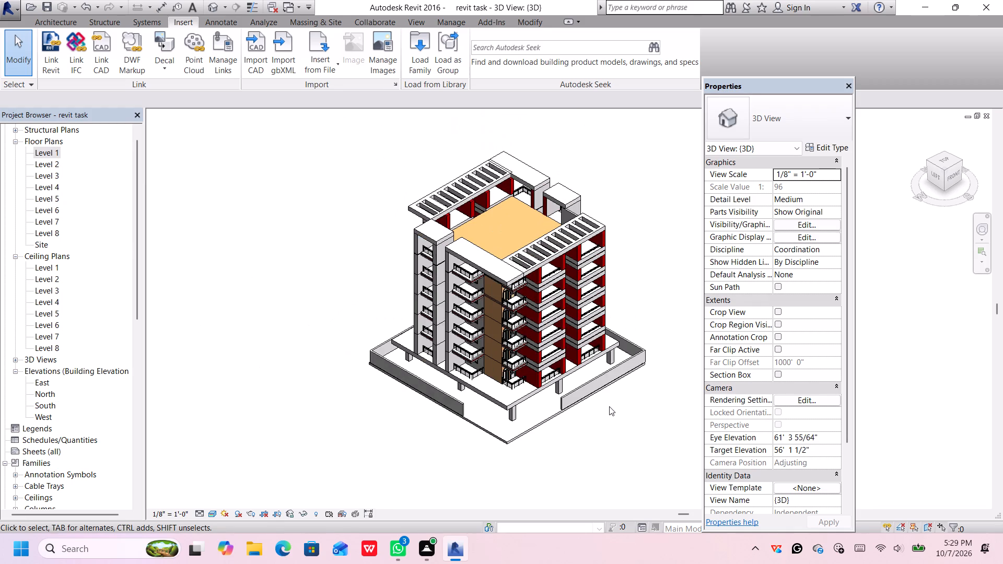
{"action": "middle_click_drag", "start_coordinate": [614, 403], "coordinate": [371, 389]}
{"action": "middle_click_drag", "start_coordinate": [414, 416], "coordinate": [493, 377]}
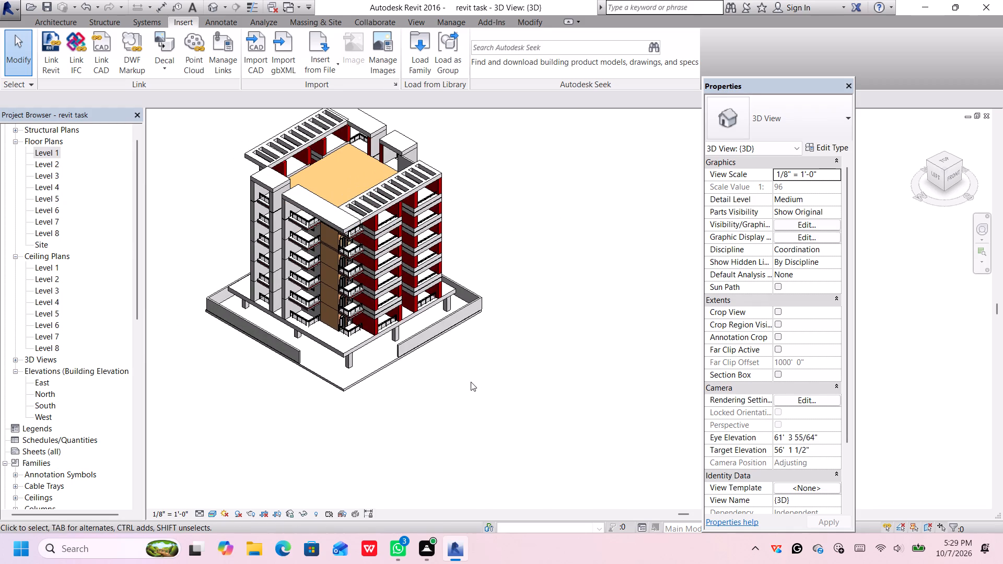
{"action": "left_click", "coordinate": [441, 373]}
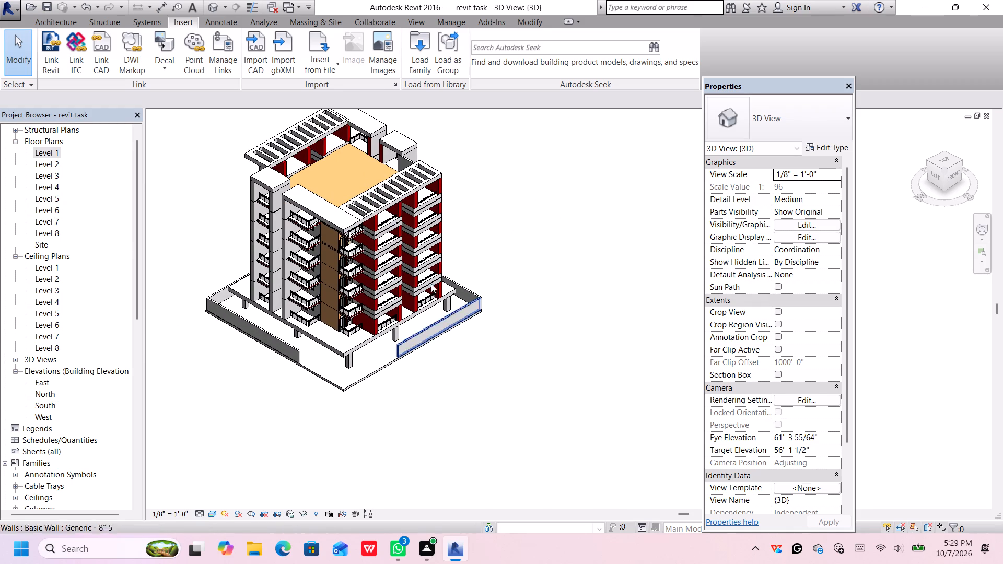
{"action": "scroll", "coordinate": [440, 86], "scroll_direction": "up", "scroll_amount": 3}
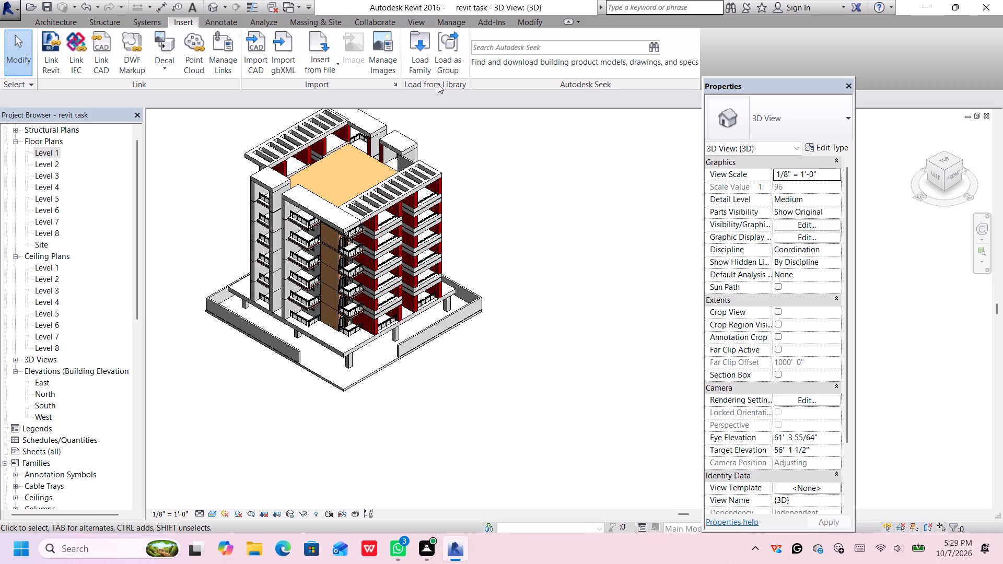
{"action": "middle_click_drag", "start_coordinate": [497, 283], "coordinate": [513, 254]}
{"action": "scroll", "coordinate": [414, 338], "scroll_direction": "up", "scroll_amount": 4}
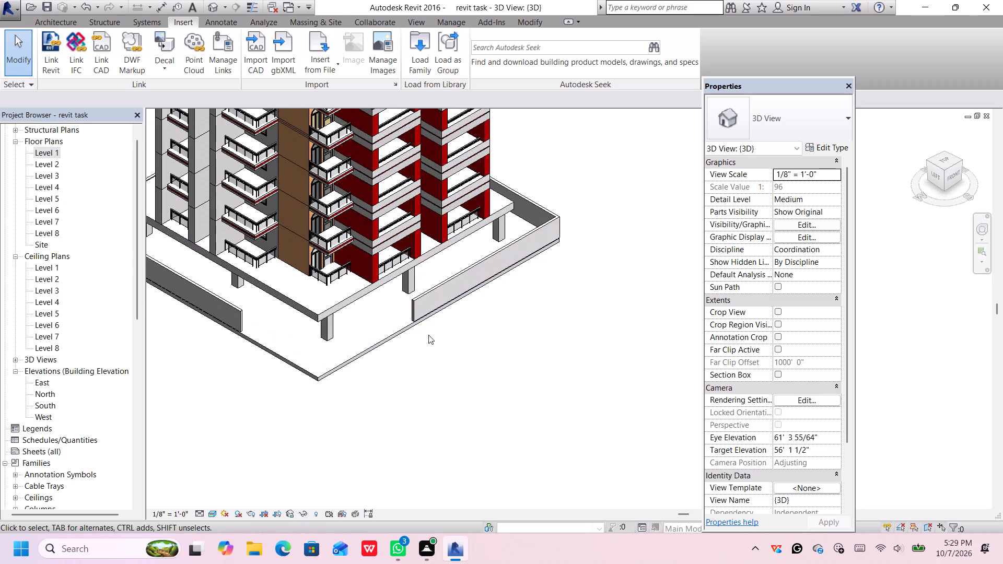
{"action": "scroll", "coordinate": [446, 324], "scroll_direction": "up", "scroll_amount": 1}
{"action": "scroll", "coordinate": [447, 323], "scroll_direction": "down", "scroll_amount": 1}
{"action": "scroll", "coordinate": [447, 323], "scroll_direction": "up", "scroll_amount": 3}
{"action": "middle_click_drag", "start_coordinate": [450, 327], "coordinate": [462, 357]}
{"action": "left_click", "coordinate": [480, 381]}
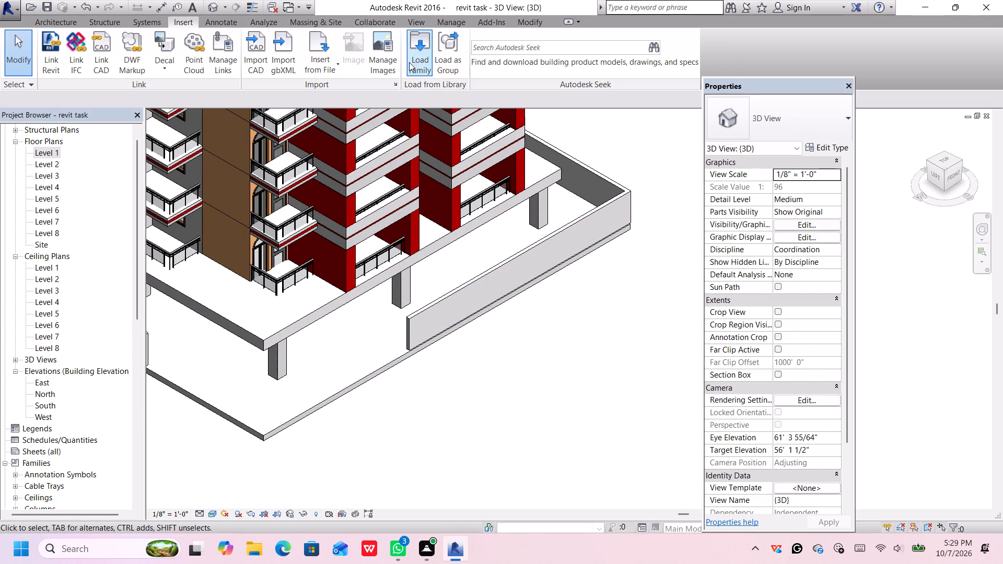
Find the Lighting Fixture tool and start placing a Street Light - Standard fixture.
{"action": "scroll", "coordinate": [114, 337], "scroll_direction": "down", "scroll_amount": 4}
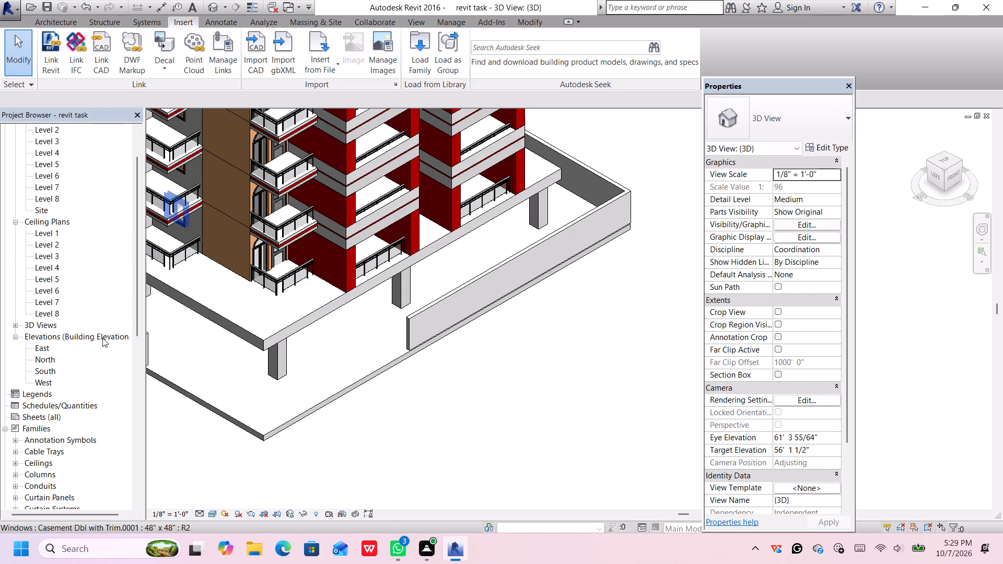
{"action": "scroll", "coordinate": [102, 338], "scroll_direction": "down", "scroll_amount": 7}
{"action": "scroll", "coordinate": [61, 386], "scroll_direction": "down", "scroll_amount": 1}
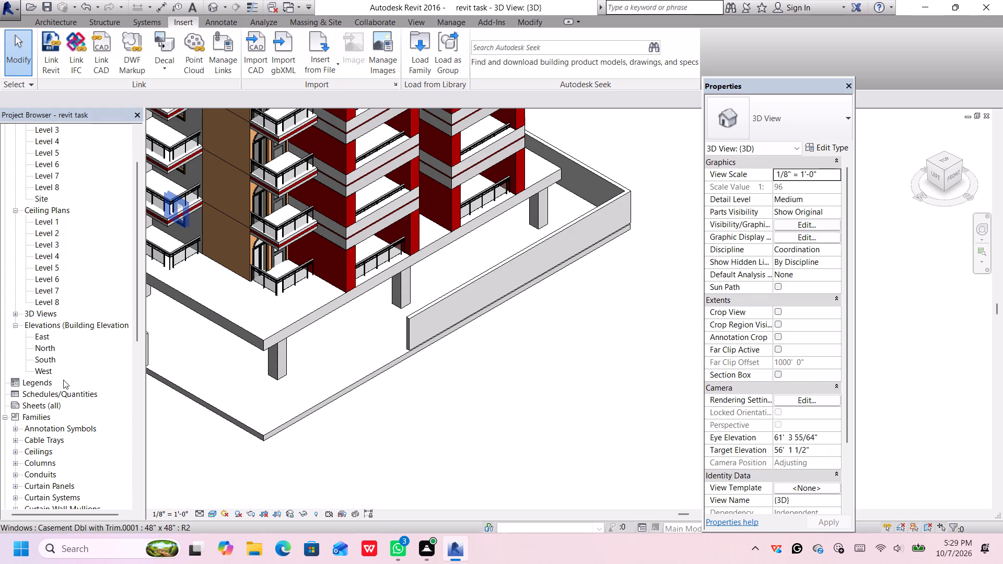
{"action": "scroll", "coordinate": [64, 365], "scroll_direction": "up", "scroll_amount": 6}
{"action": "scroll", "coordinate": [66, 361], "scroll_direction": "down", "scroll_amount": 17}
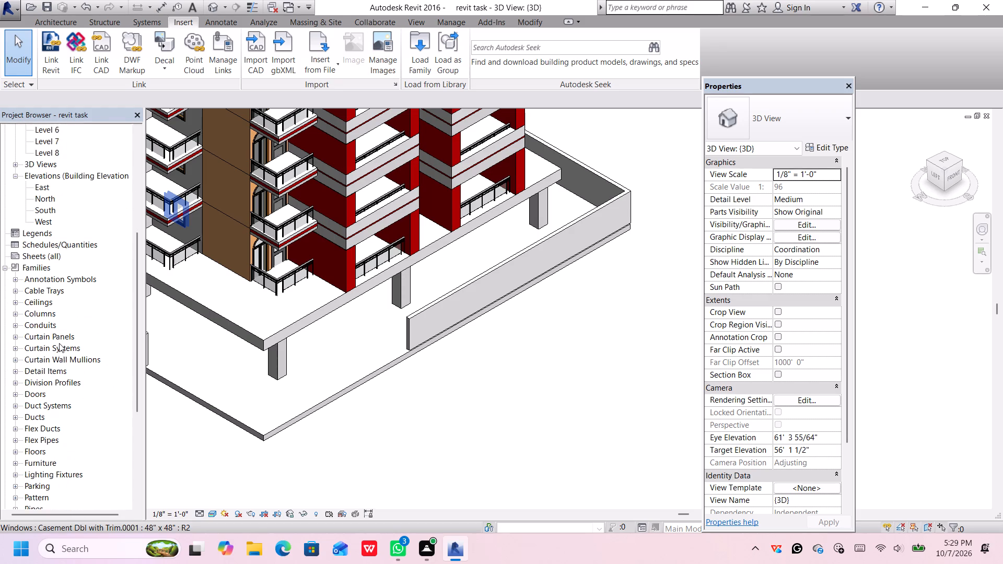
{"action": "scroll", "coordinate": [59, 343], "scroll_direction": "down", "scroll_amount": 2}
{"action": "left_click", "coordinate": [56, 17]}
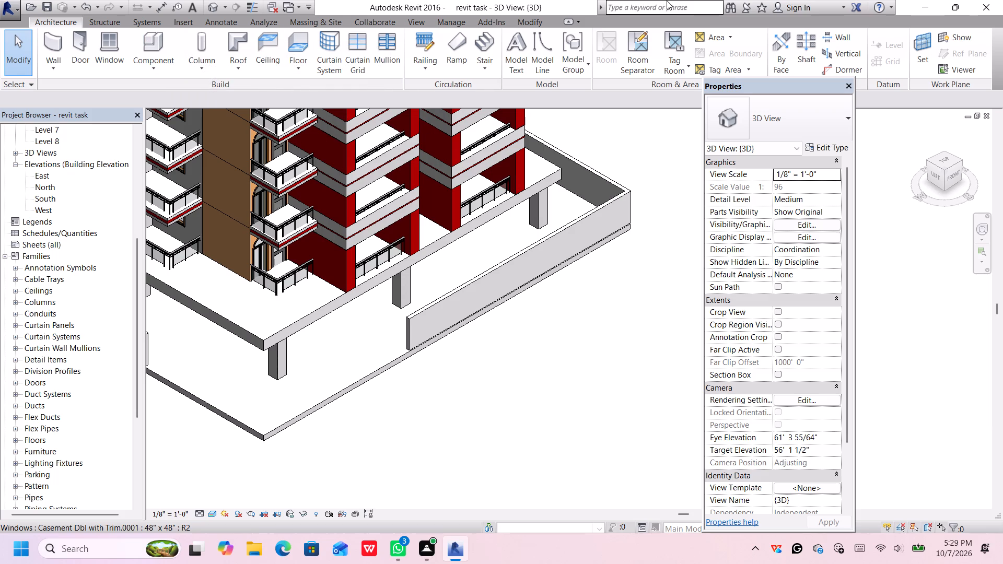
{"action": "left_click", "coordinate": [106, 18]}
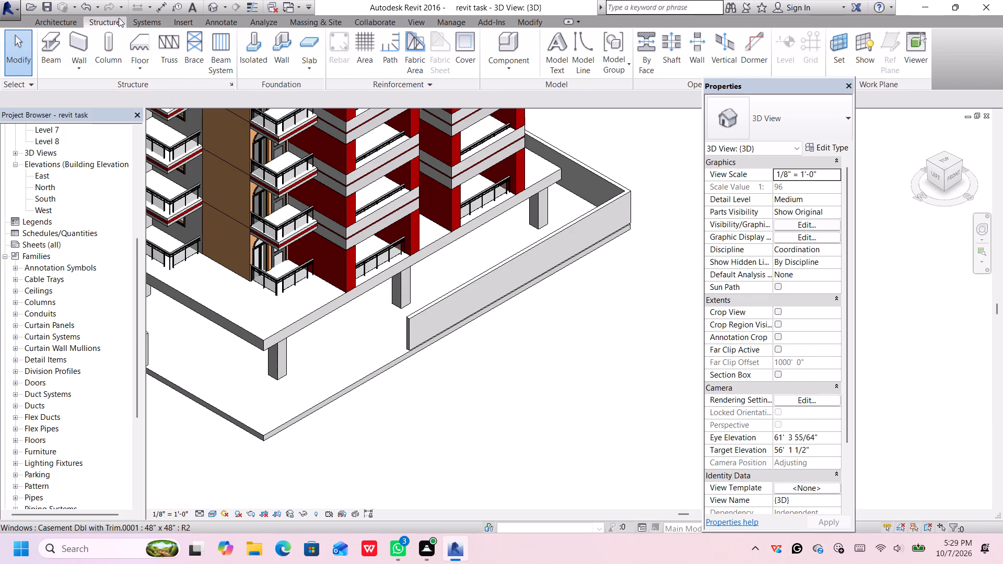
{"action": "left_click", "coordinate": [135, 20]}
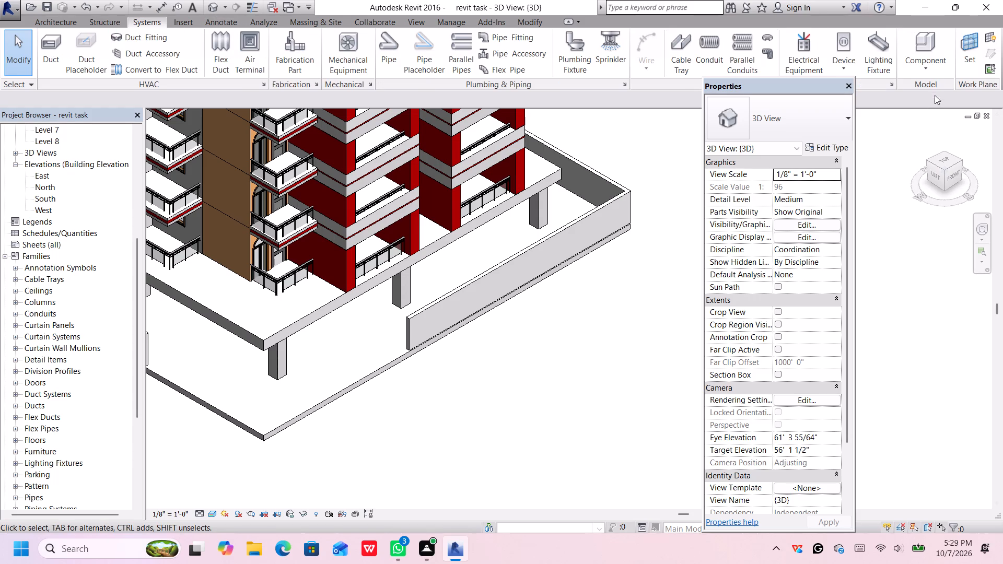
{"action": "left_click", "coordinate": [932, 65]}
{"action": "left_click", "coordinate": [932, 68]}
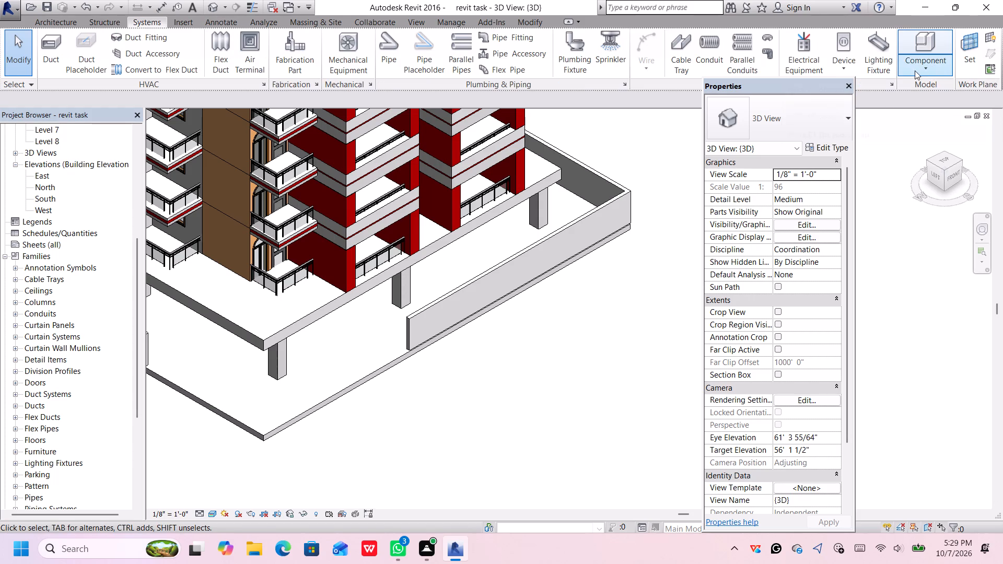
{"action": "left_click", "coordinate": [874, 54]}
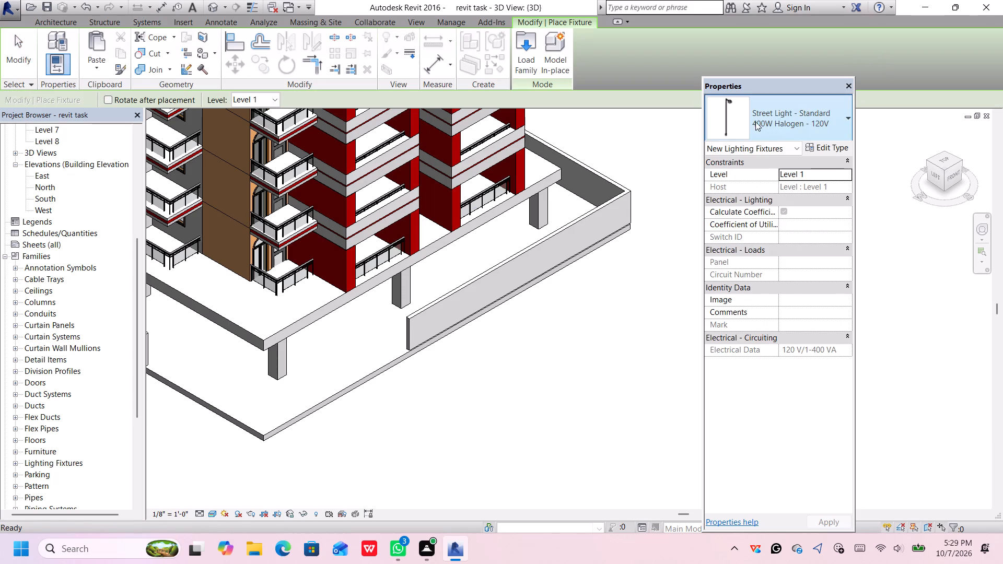
Reload the Street Light - Standard family from Lighting > Architectural > External, overwriting the existing version.
{"action": "left_click", "coordinate": [524, 45]}
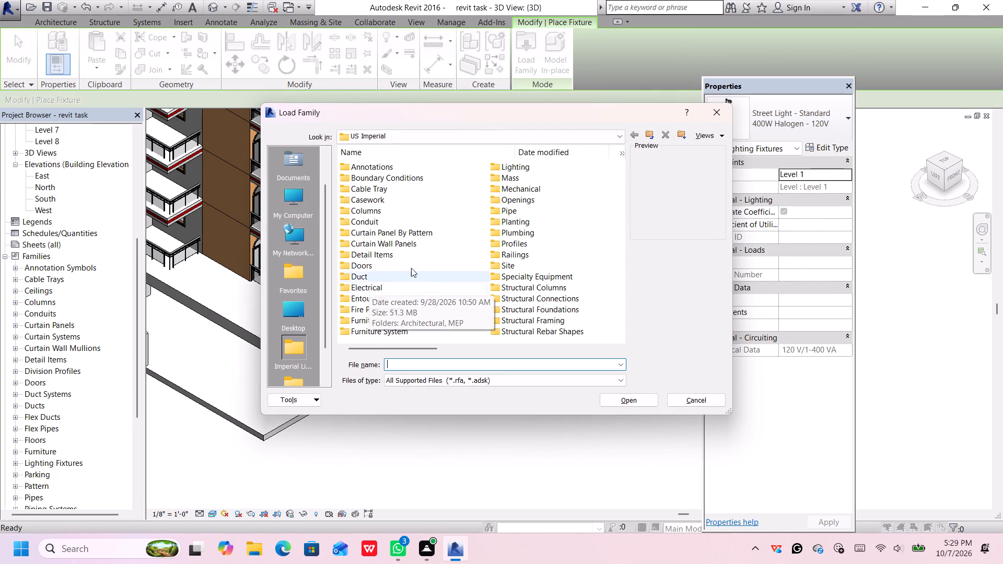
{"action": "double_click", "coordinate": [547, 165]}
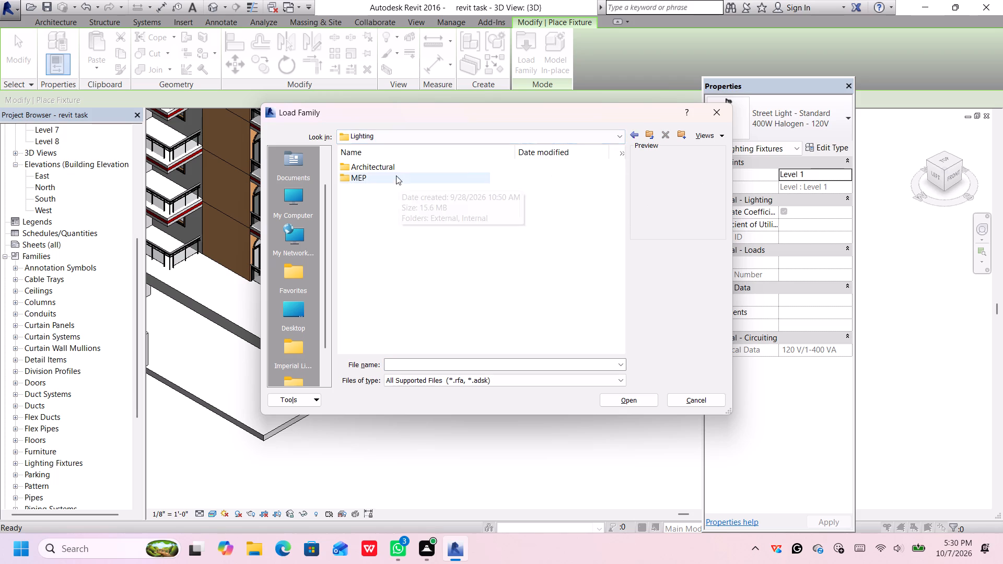
{"action": "double_click", "coordinate": [398, 168]}
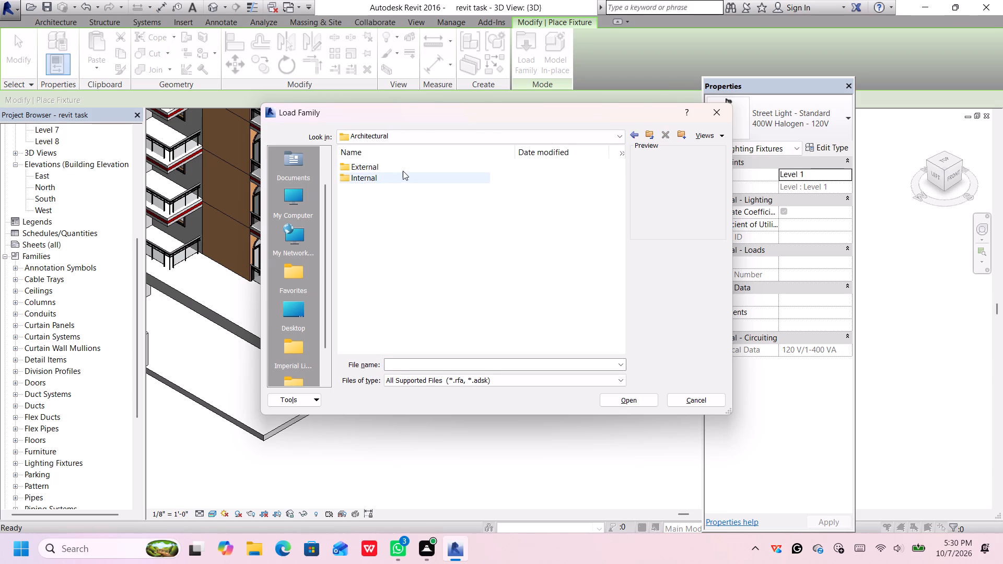
{"action": "double_click", "coordinate": [403, 171]}
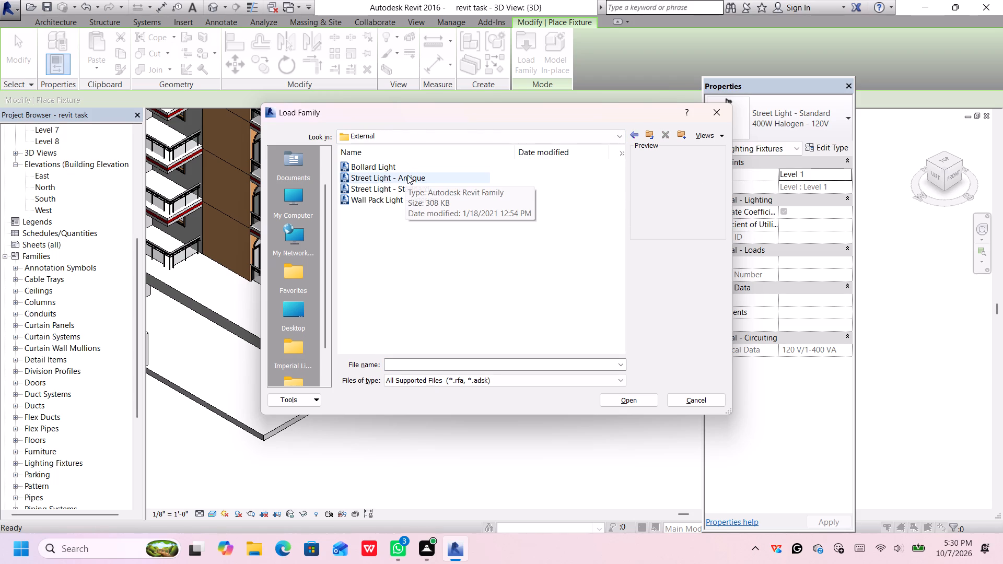
{"action": "left_click", "coordinate": [412, 168]}
{"action": "left_click", "coordinate": [417, 180]}
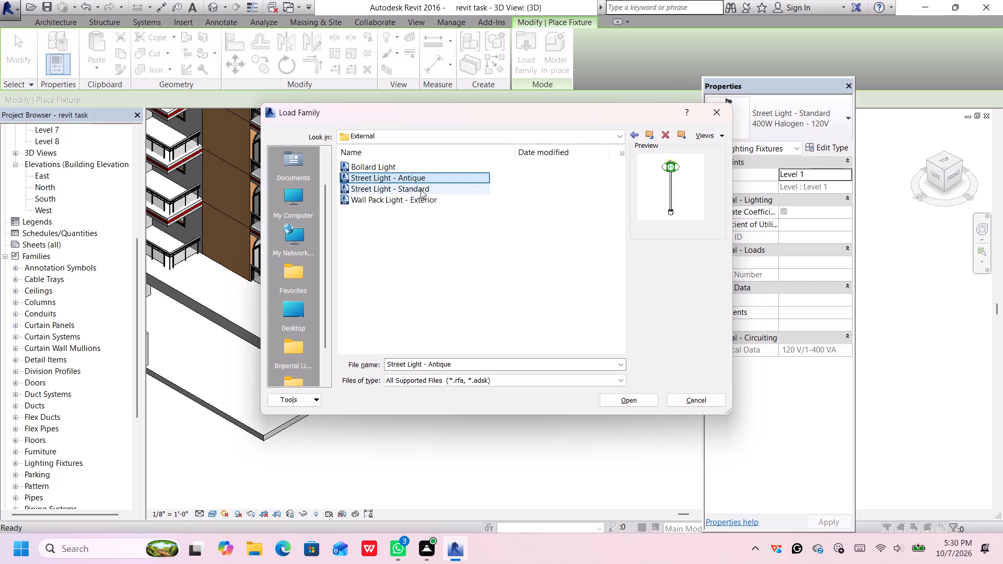
{"action": "left_click", "coordinate": [421, 190]}
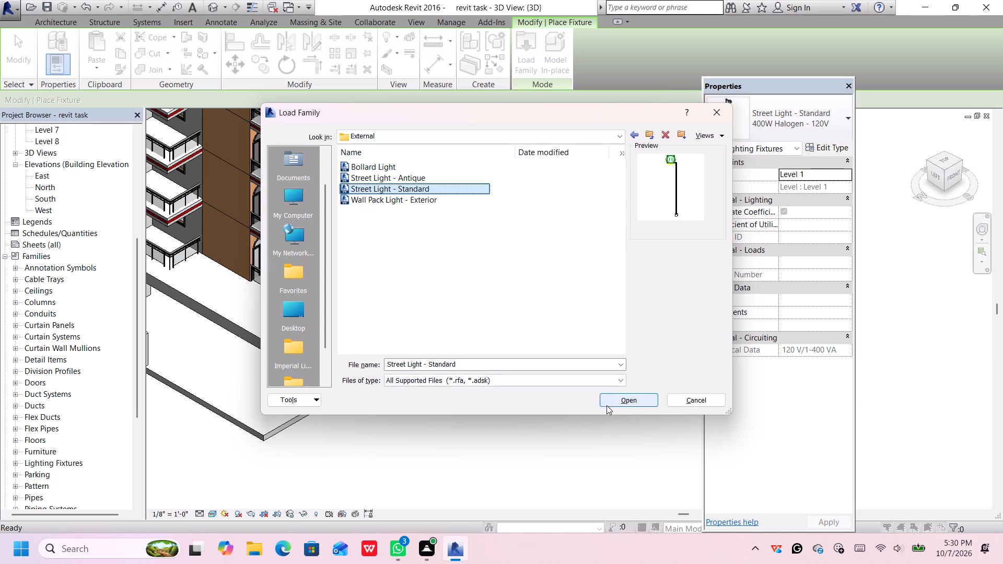
{"action": "left_click", "coordinate": [611, 399]}
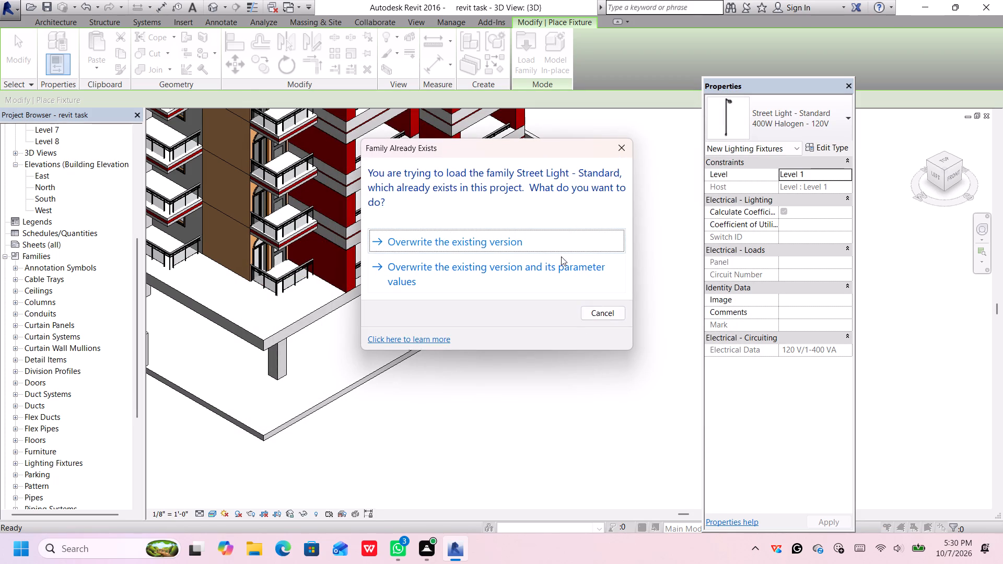
{"action": "left_click", "coordinate": [562, 246]}
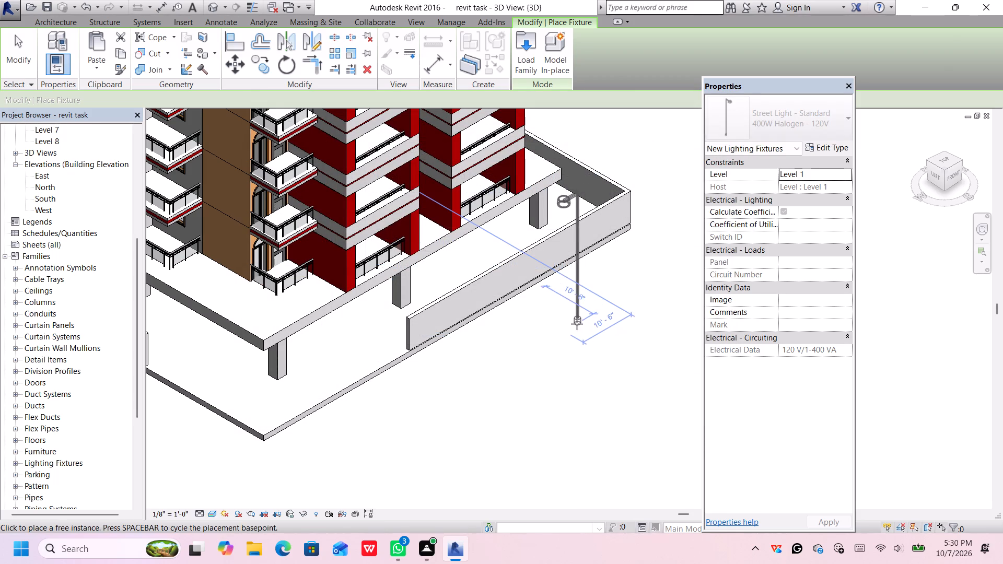
Place two Street Light - Standard fixtures on Level 1 outside the front perimeter wall, one near the open corner and one farther along.
{"action": "scroll", "coordinate": [575, 327], "scroll_direction": "down", "scroll_amount": 1}
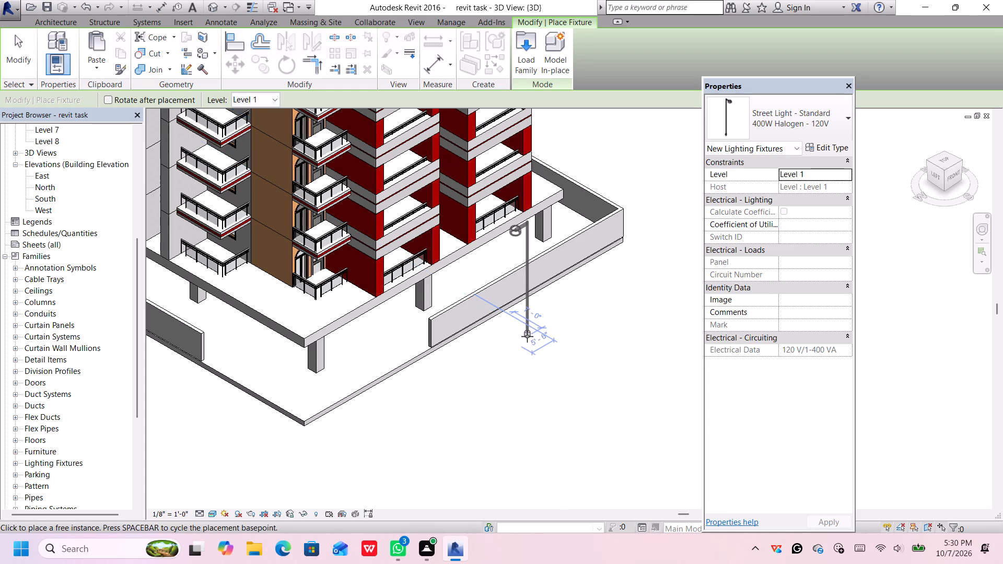
{"action": "left_click", "coordinate": [457, 367]}
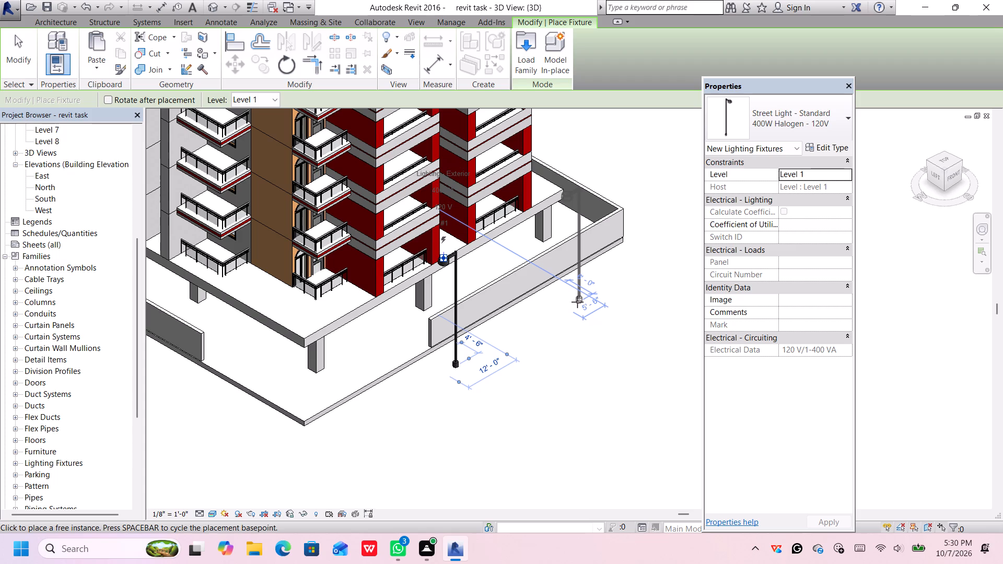
{"action": "left_click", "coordinate": [577, 302]}
{"action": "scroll", "coordinate": [617, 298], "scroll_direction": "up", "scroll_amount": 1}
{"action": "scroll", "coordinate": [617, 298], "scroll_direction": "down", "scroll_amount": 3}
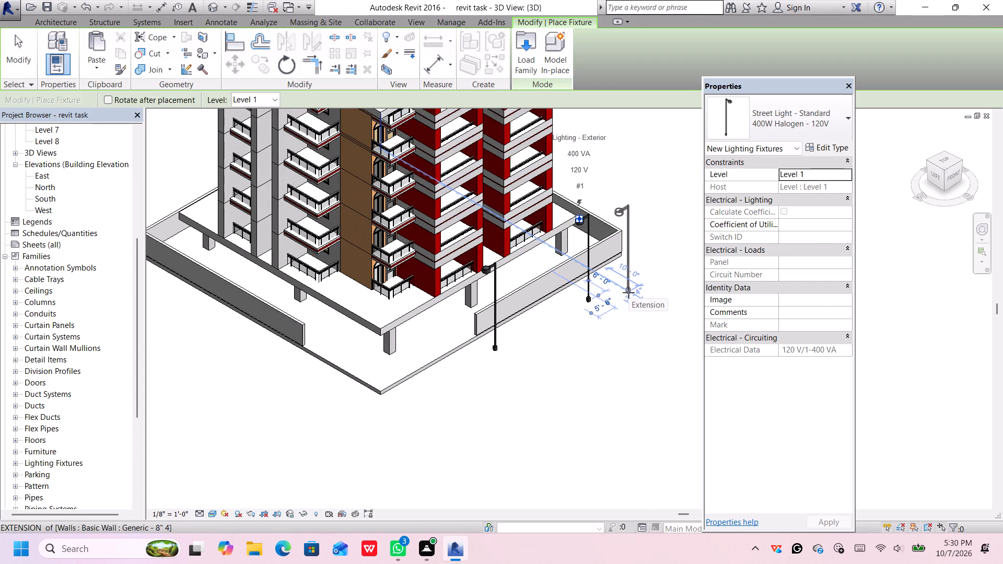
Place two more Street Light - Standard fixtures outside the left perimeter wall, one near each end, and finish placing.
{"action": "middle_click_drag", "start_coordinate": [272, 379], "coordinate": [354, 439]}
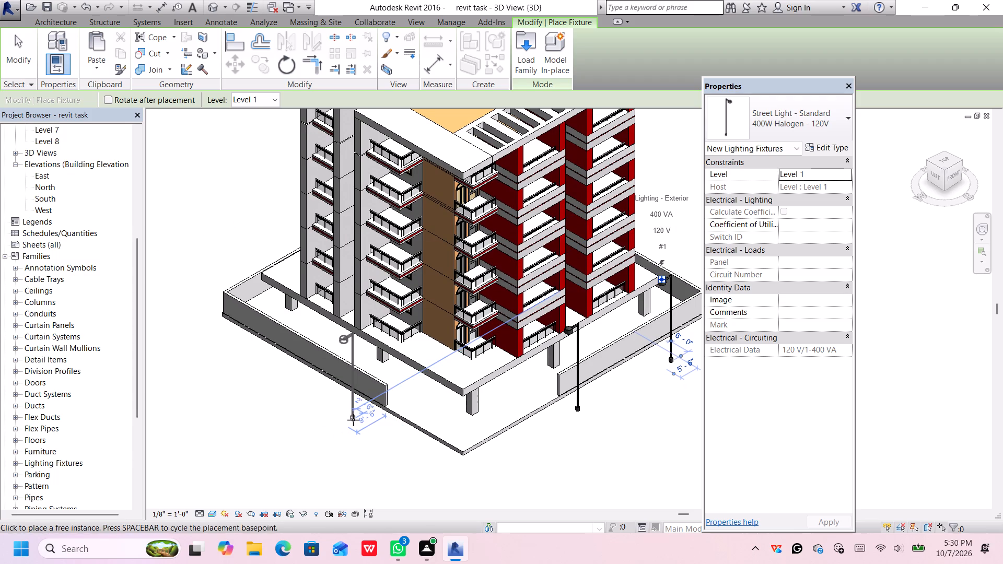
{"action": "left_click", "coordinate": [353, 420]}
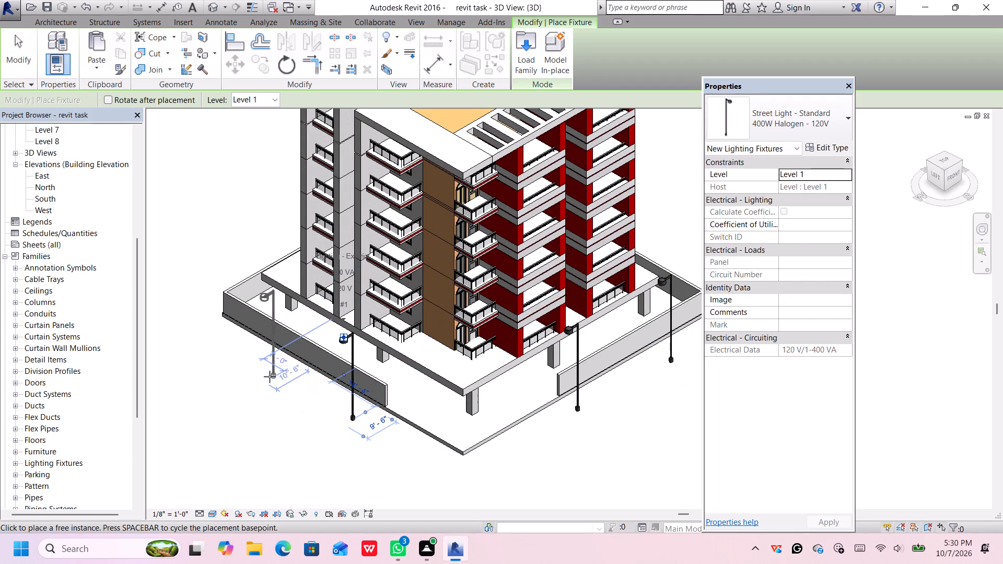
{"action": "left_click", "coordinate": [247, 362]}
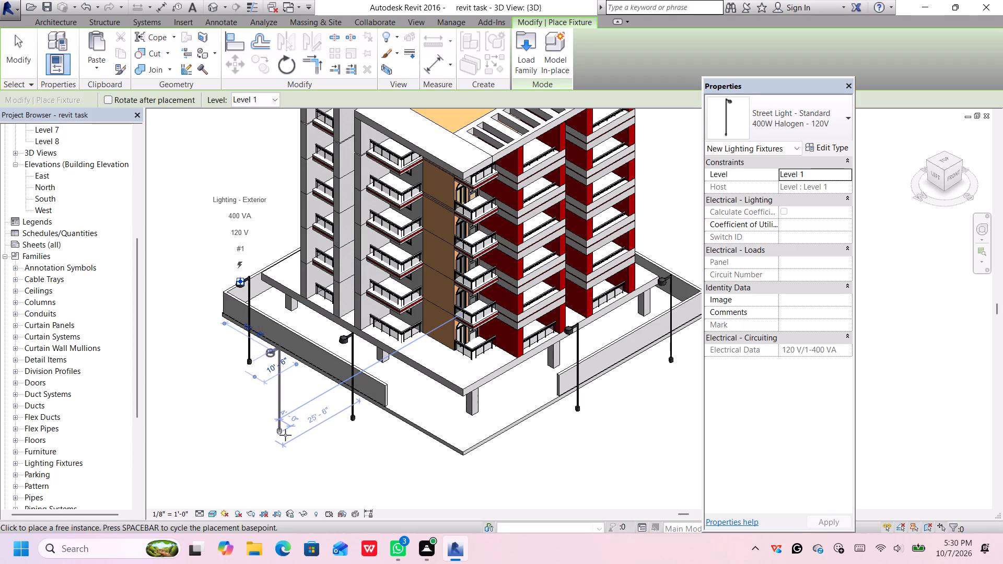
{"action": "key", "text": "Escape"}
{"action": "key", "text": "Escape"}
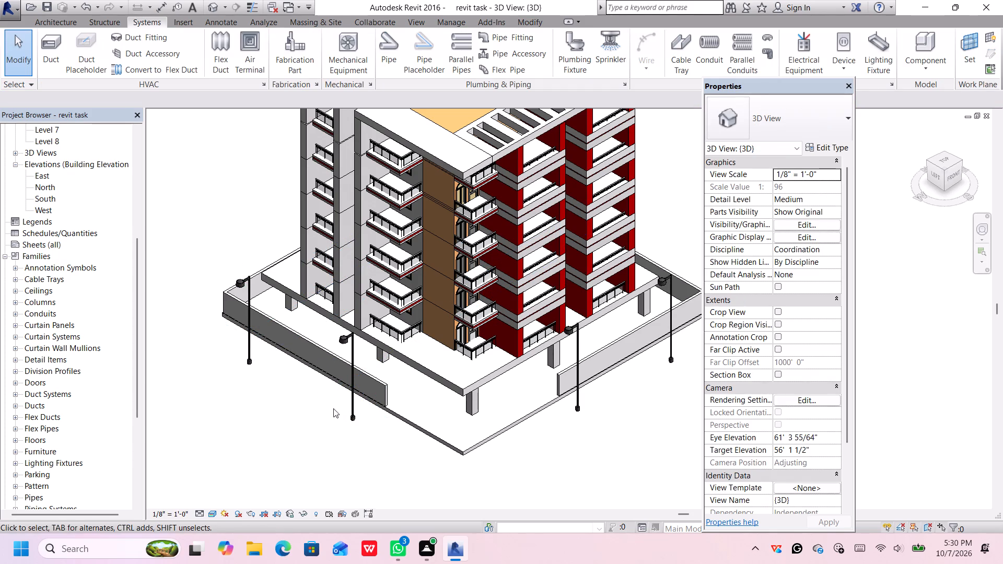
Rotate the street light near the left wall's open end in successive turns, the last about 97°, so its lamp faces the building.
{"action": "left_click", "coordinate": [350, 340]}
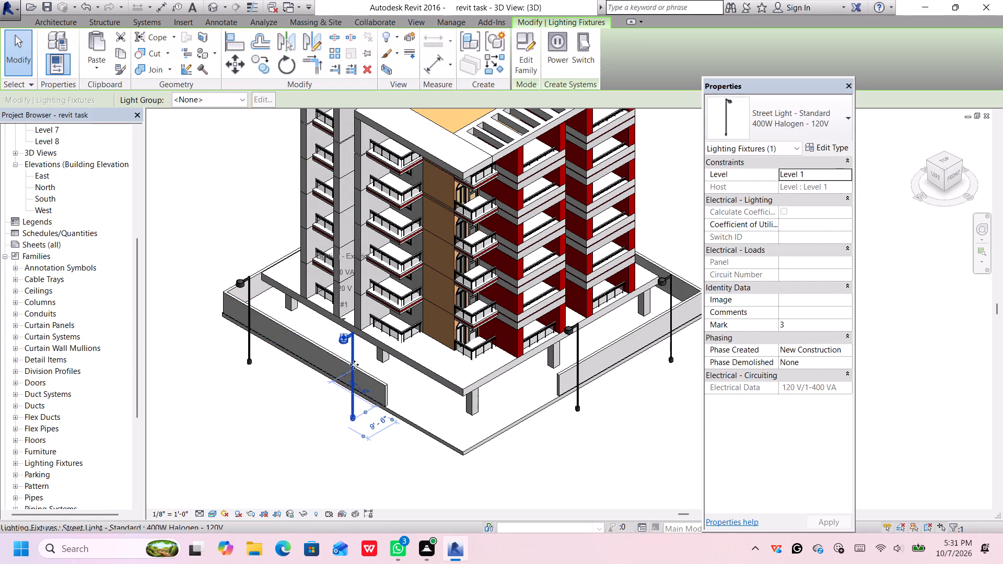
{"action": "left_click", "coordinate": [287, 58]}
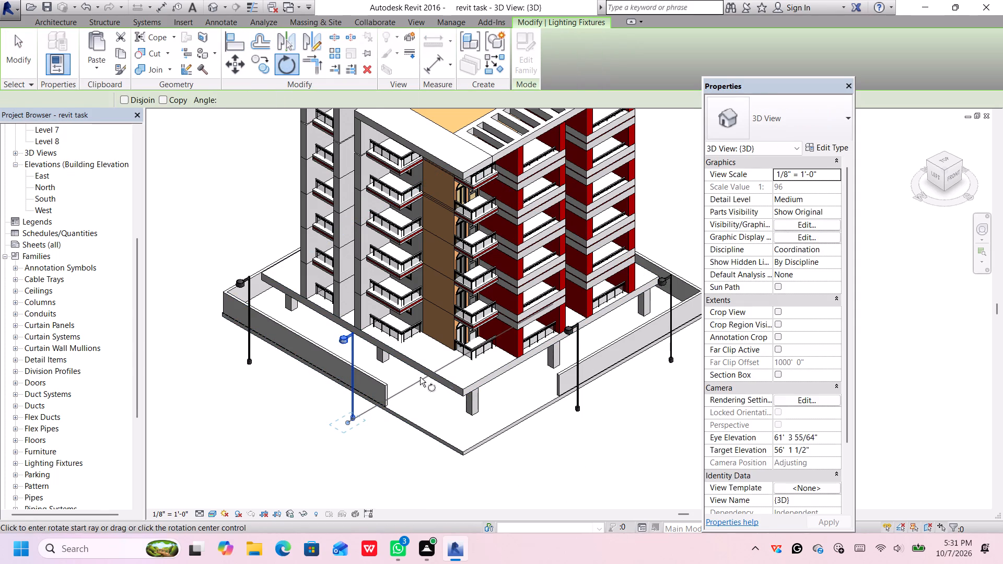
{"action": "left_click", "coordinate": [394, 387]}
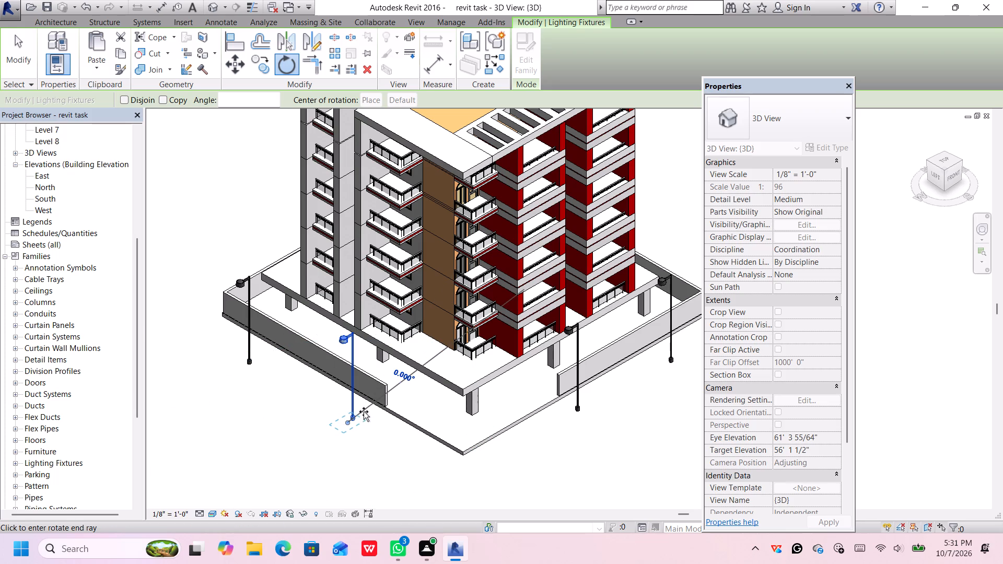
{"action": "left_click", "coordinate": [322, 417]}
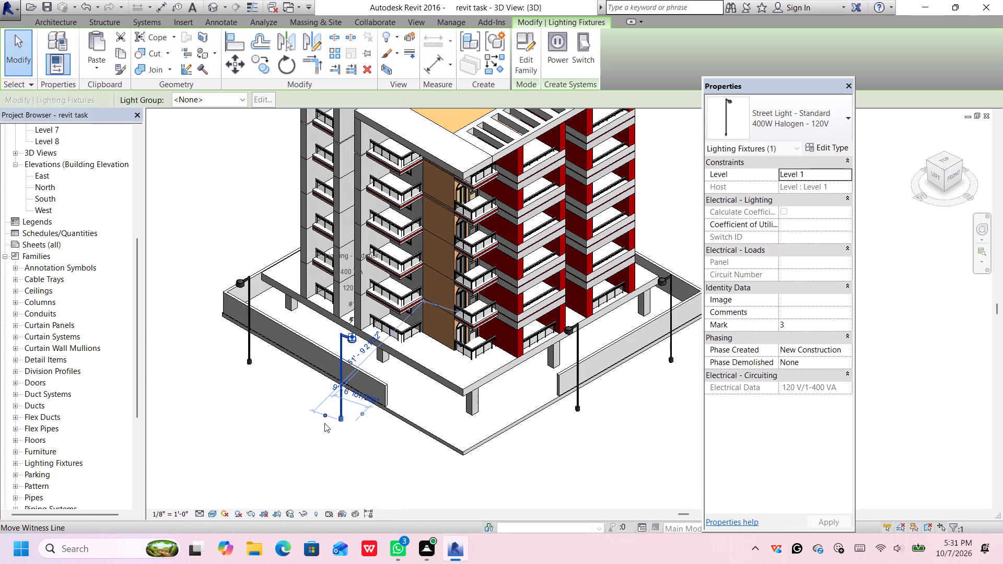
{"action": "scroll", "coordinate": [343, 409], "scroll_direction": "up", "scroll_amount": 4}
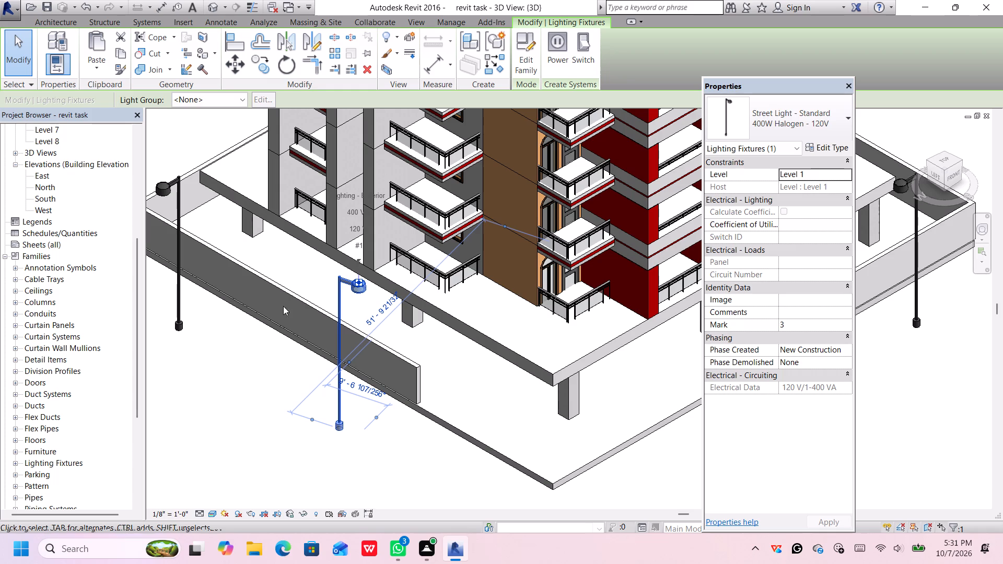
{"action": "left_click", "coordinate": [290, 72]}
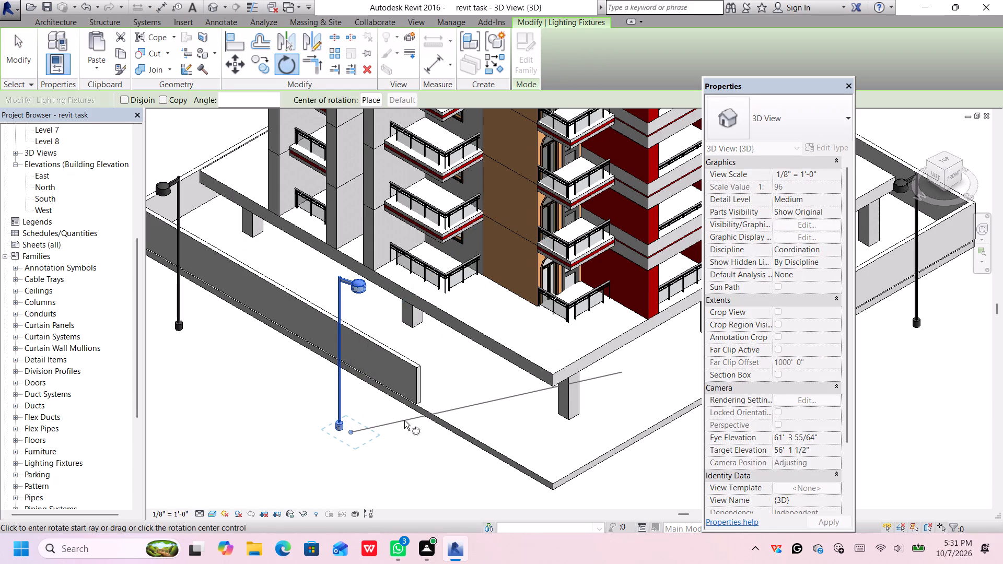
{"action": "left_click", "coordinate": [389, 397]}
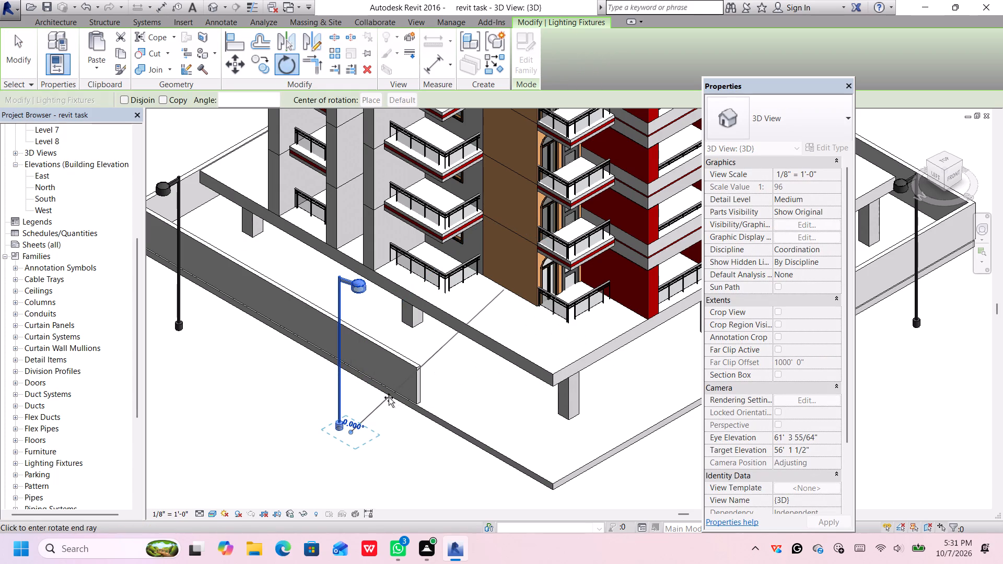
{"action": "left_click", "coordinate": [384, 411]}
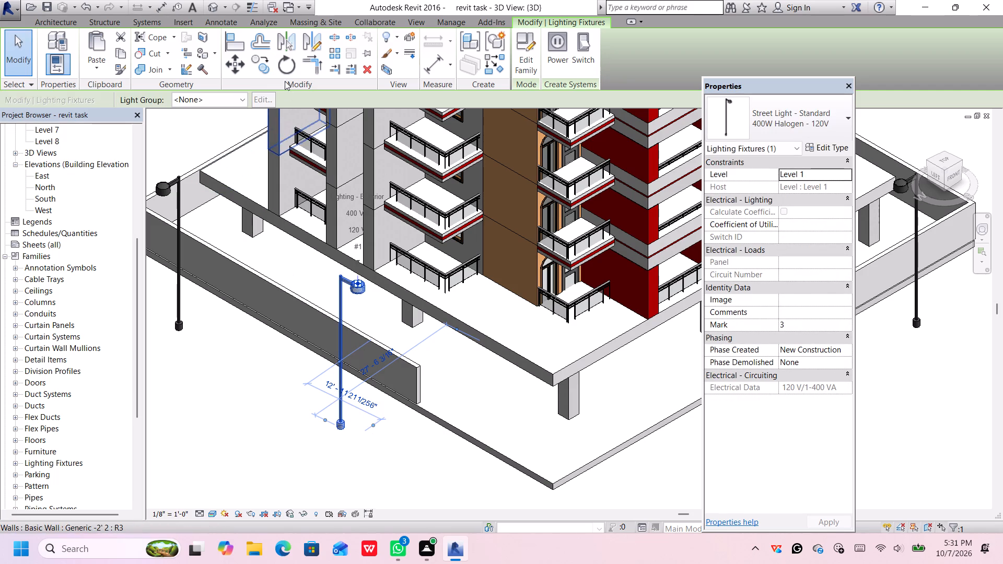
{"action": "left_click", "coordinate": [286, 67]}
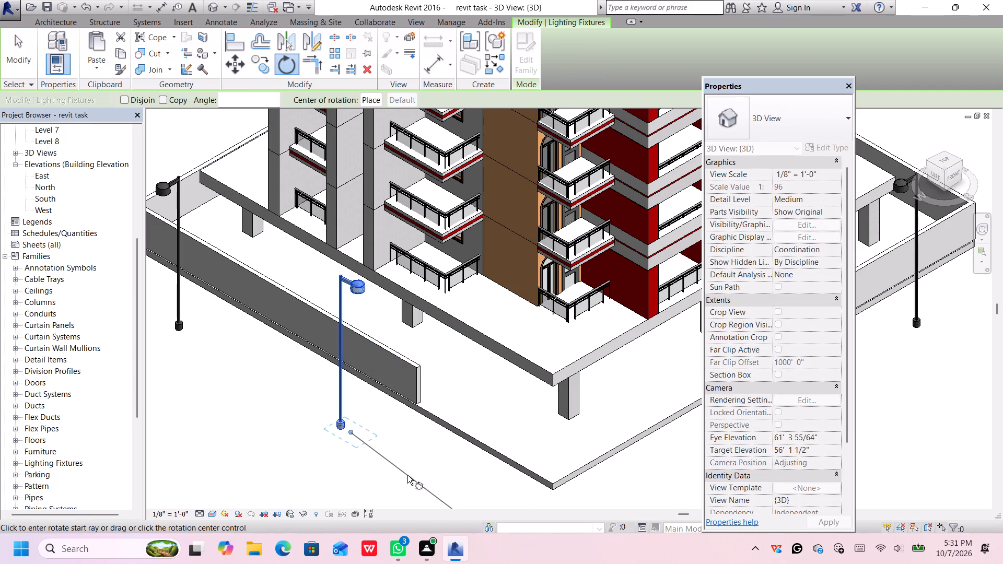
{"action": "left_click", "coordinate": [402, 465]}
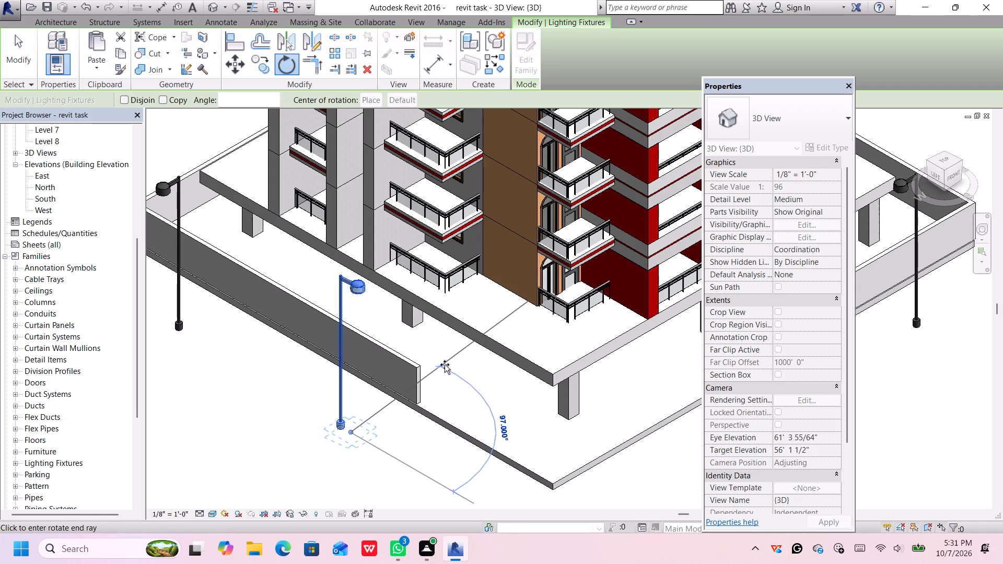
{"action": "left_click", "coordinate": [445, 365]}
Rotate the street light at the far end of the left perimeter wall by 180° so its lamp faces the building.
{"action": "middle_click_drag", "start_coordinate": [212, 343], "coordinate": [225, 346]}
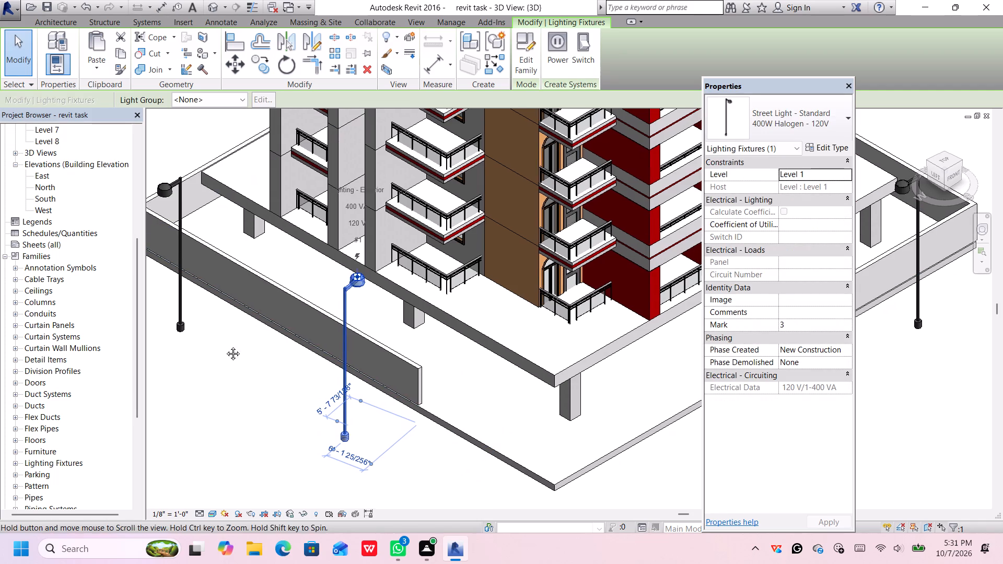
{"action": "middle_click_drag", "start_coordinate": [225, 346], "coordinate": [334, 348]}
{"action": "left_click", "coordinate": [300, 333]}
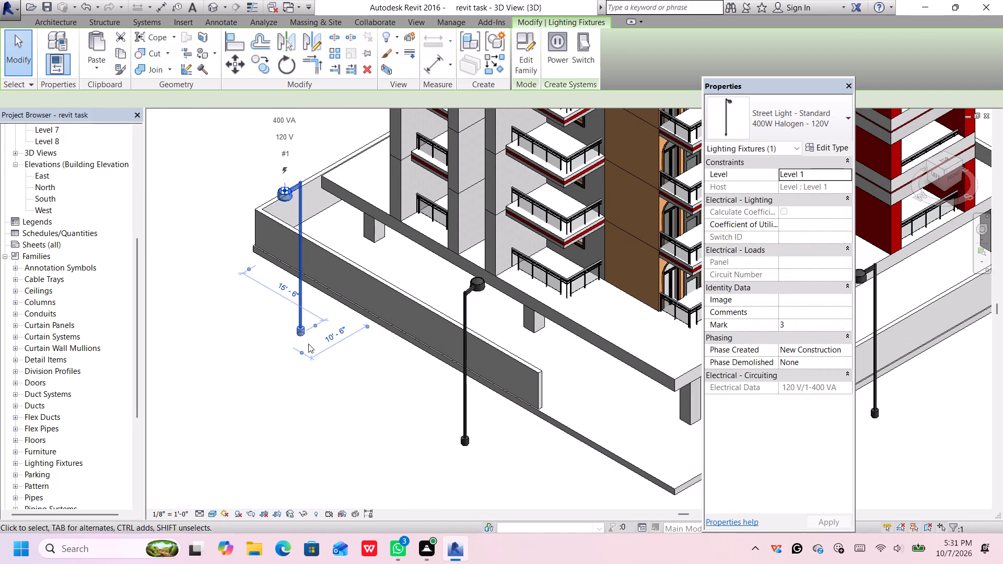
{"action": "left_click", "coordinate": [278, 69]}
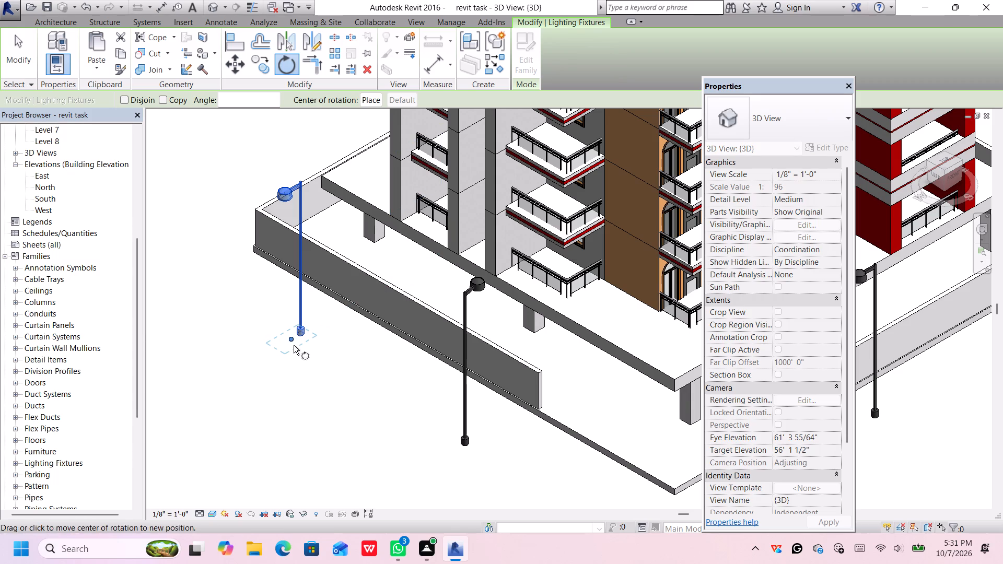
{"action": "left_click", "coordinate": [267, 354]}
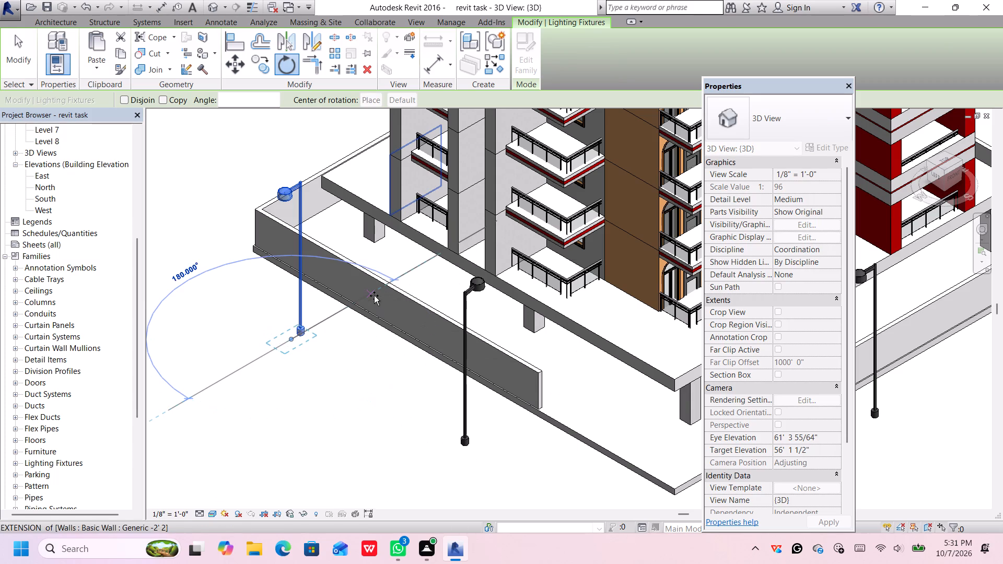
{"action": "left_click", "coordinate": [374, 295]}
Rotate the street light near the open end of the front perimeter wall by about 95° toward the building.
{"action": "scroll", "coordinate": [349, 350], "scroll_direction": "down", "scroll_amount": 4}
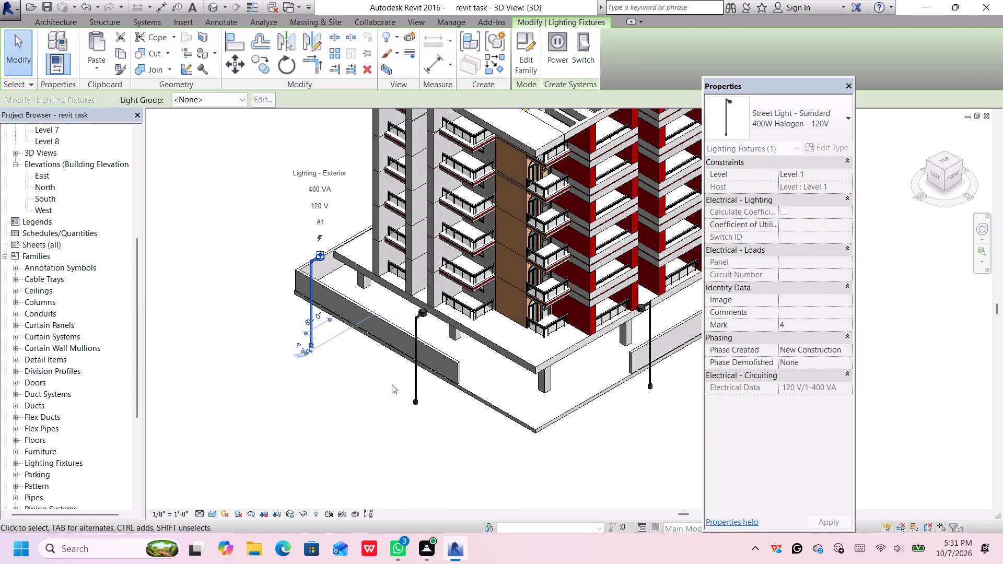
{"action": "middle_click_drag", "start_coordinate": [389, 384], "coordinate": [184, 349]}
{"action": "left_click", "coordinate": [443, 347]}
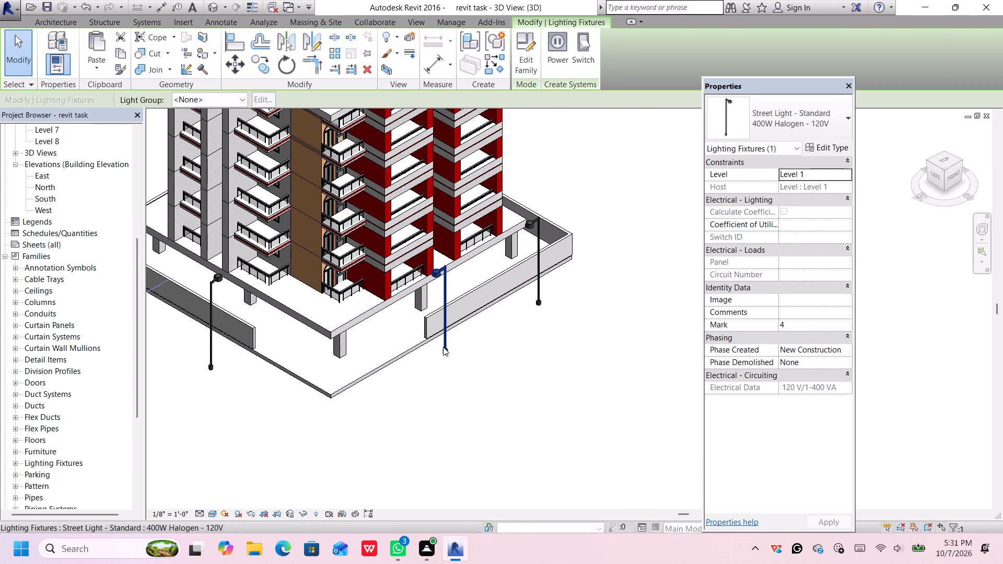
{"action": "left_click", "coordinate": [286, 70]}
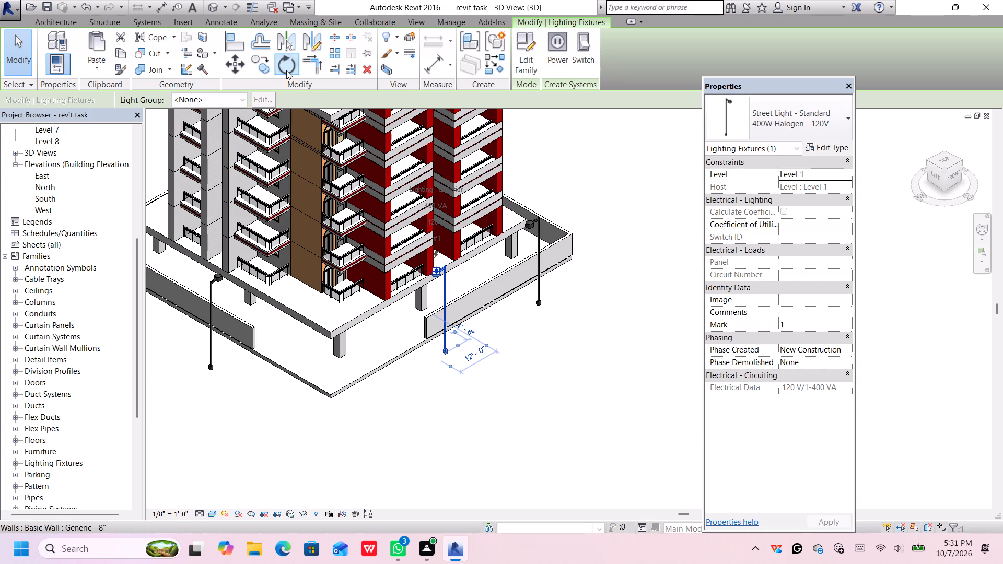
{"action": "left_click", "coordinate": [382, 390]}
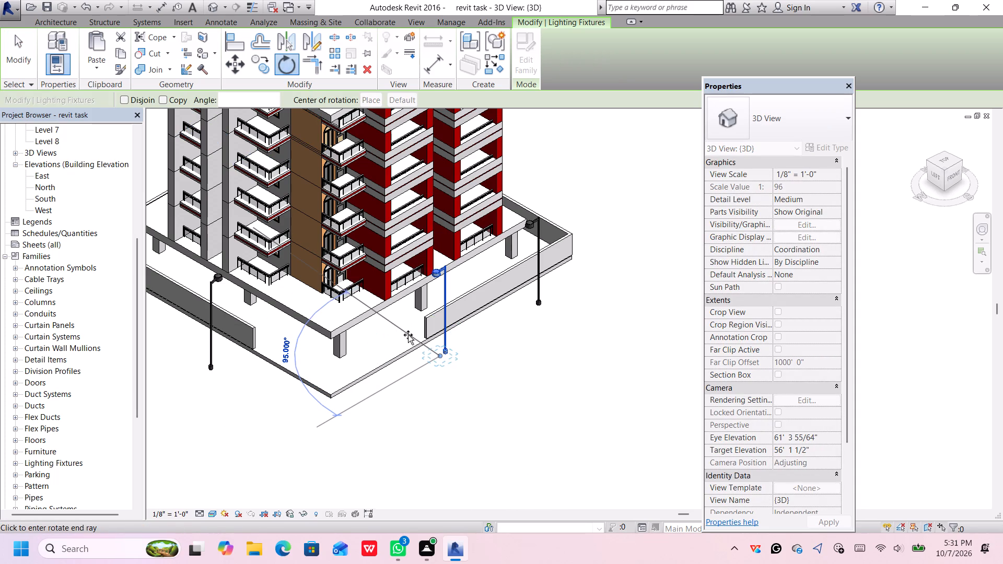
{"action": "left_click", "coordinate": [409, 335]}
Rotate the street light near the far end of the front perimeter wall by about 104° so its lamp faces the building.
{"action": "middle_click_drag", "start_coordinate": [520, 329], "coordinate": [455, 397]}
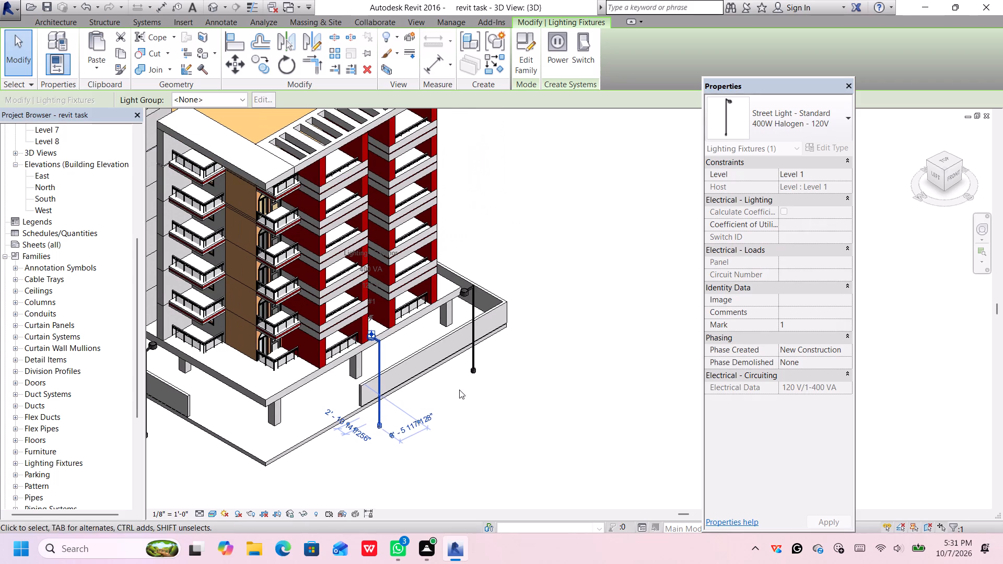
{"action": "left_click", "coordinate": [470, 368]}
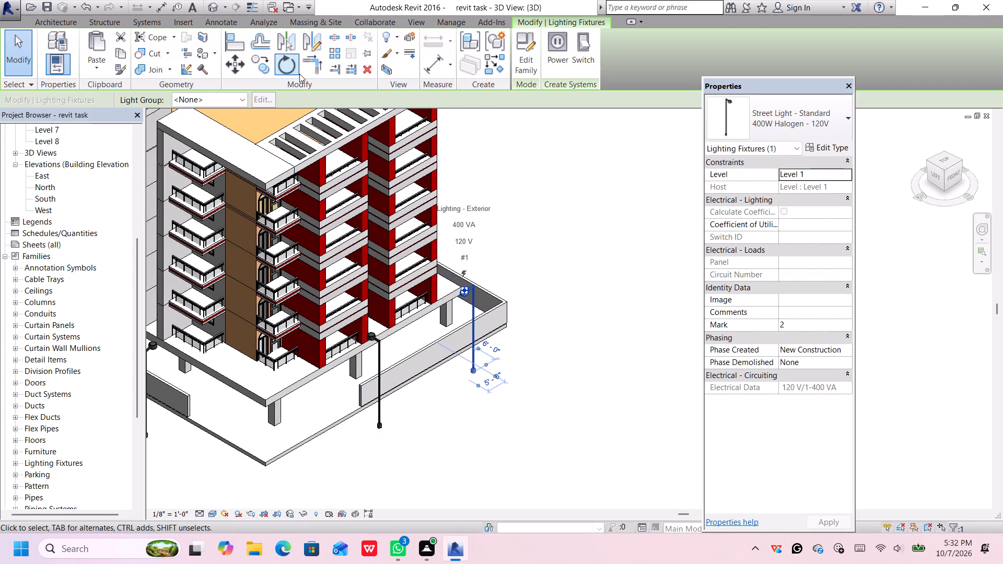
{"action": "left_click", "coordinate": [296, 70]}
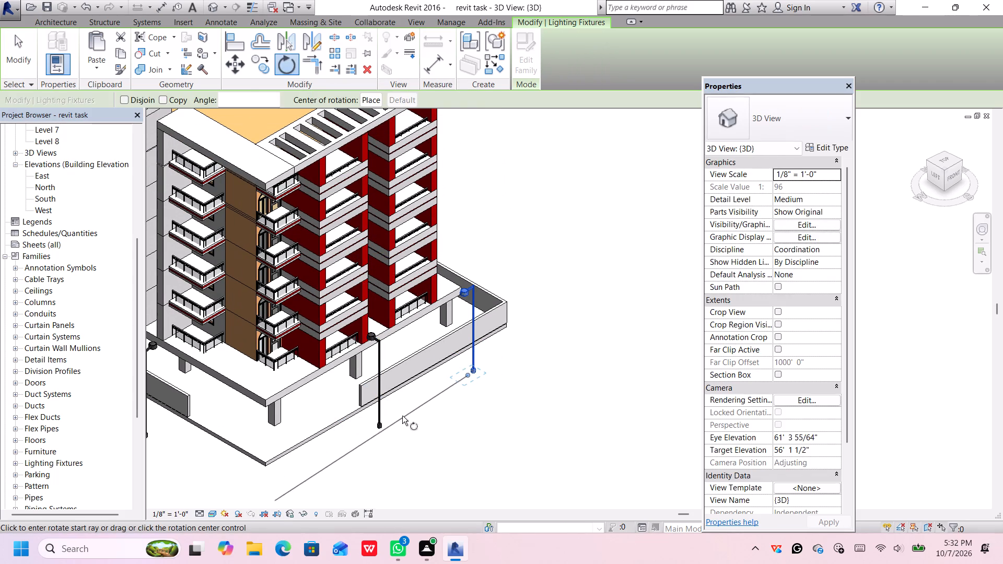
{"action": "left_click", "coordinate": [402, 418]}
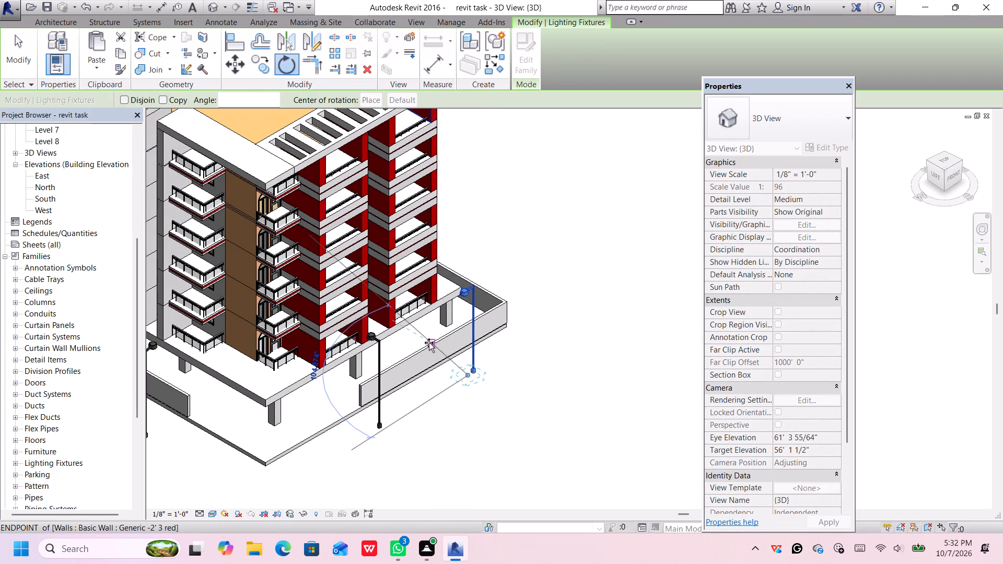
{"action": "left_click", "coordinate": [428, 343]}
{"action": "scroll", "coordinate": [494, 397], "scroll_direction": "down", "scroll_amount": 2}
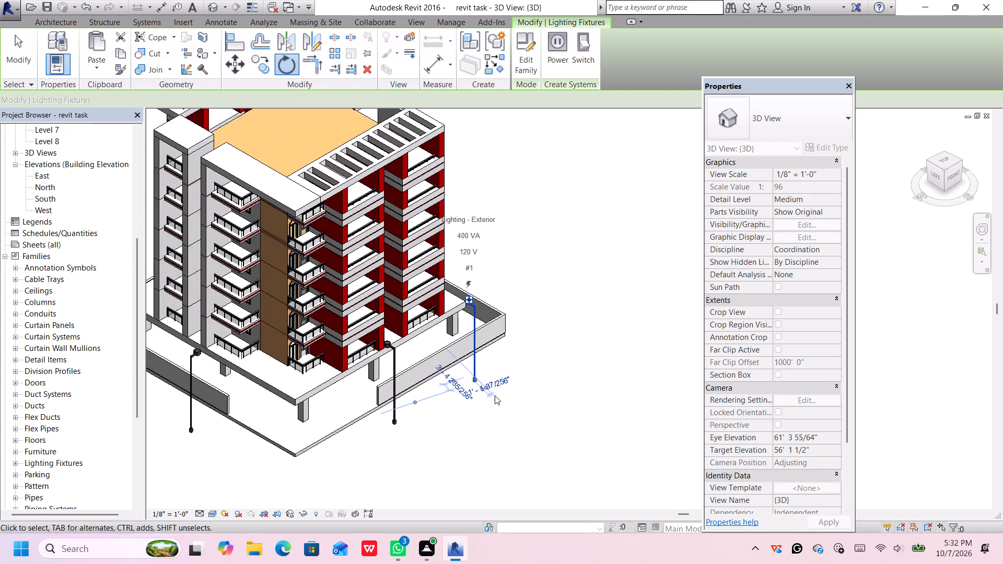
{"action": "scroll", "coordinate": [497, 392], "scroll_direction": "down", "scroll_amount": 1}
{"action": "middle_click_drag", "start_coordinate": [499, 440], "coordinate": [479, 382]}
{"action": "middle_click_drag", "start_coordinate": [418, 450], "coordinate": [417, 412]}
{"action": "scroll", "coordinate": [417, 412], "scroll_direction": "up", "scroll_amount": 2}
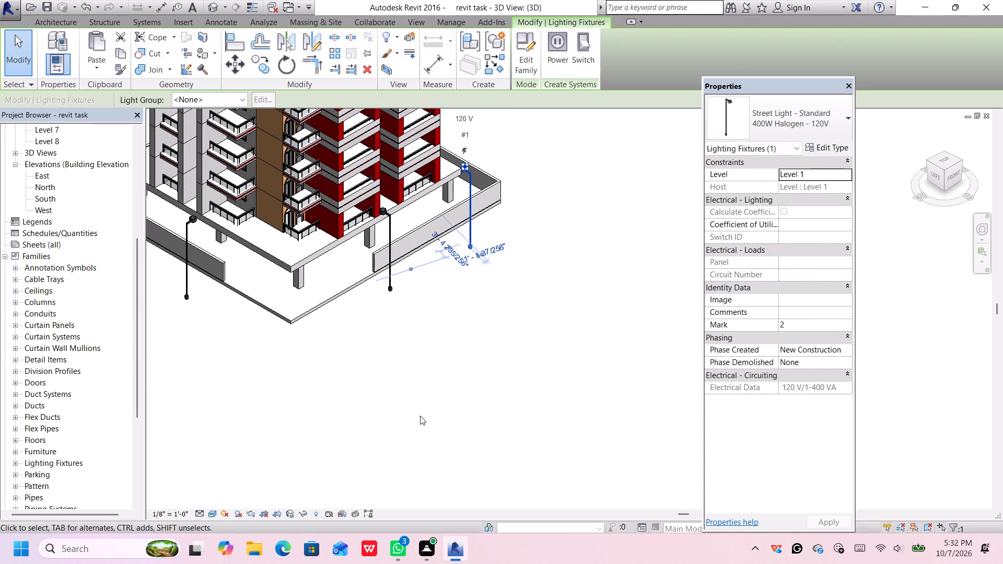
{"action": "key", "text": "Escape"}
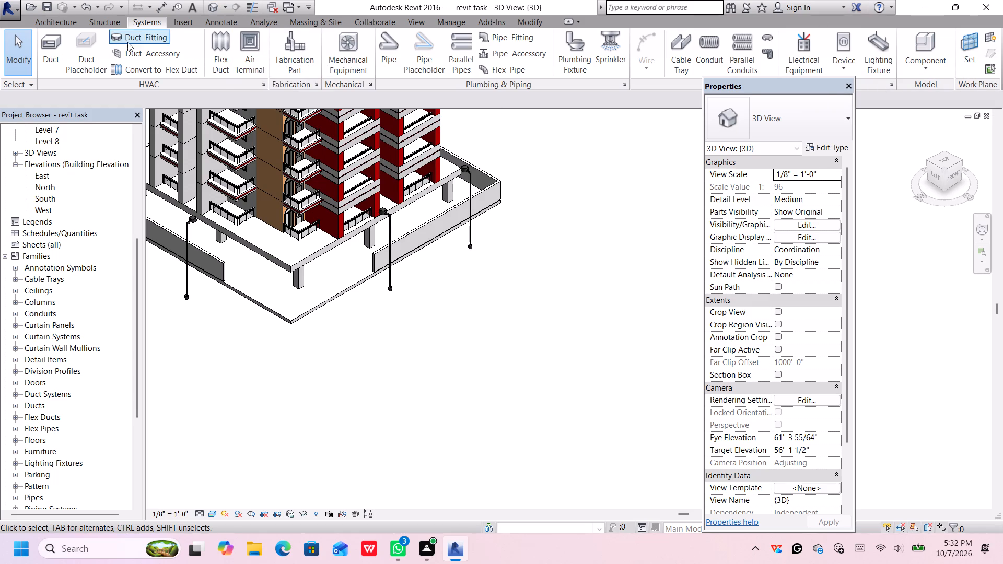
Load the RPC Plant - Tropical family from the US Imperial library's Planting folder into the project.
{"action": "left_click", "coordinate": [181, 24]}
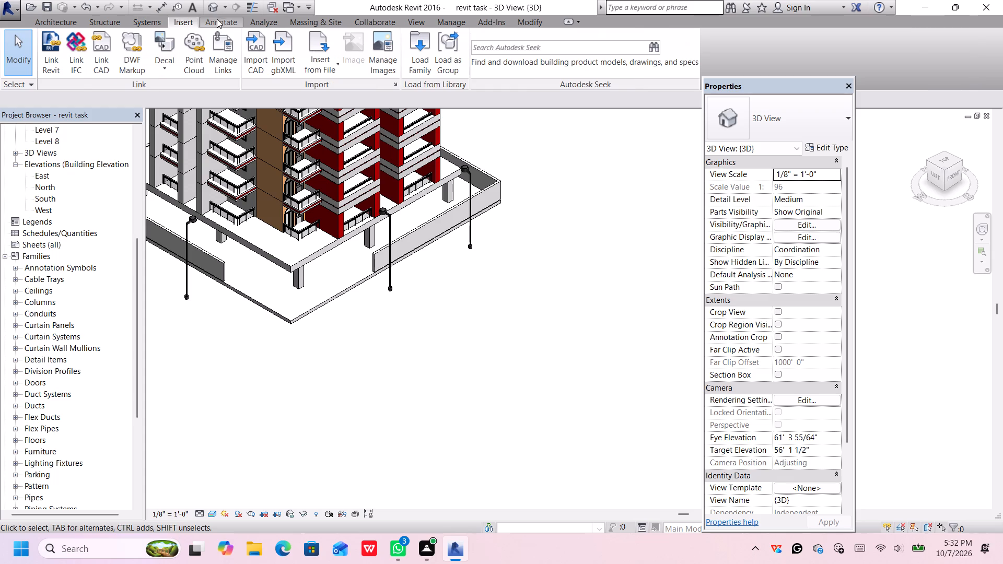
{"action": "left_click", "coordinate": [216, 19]}
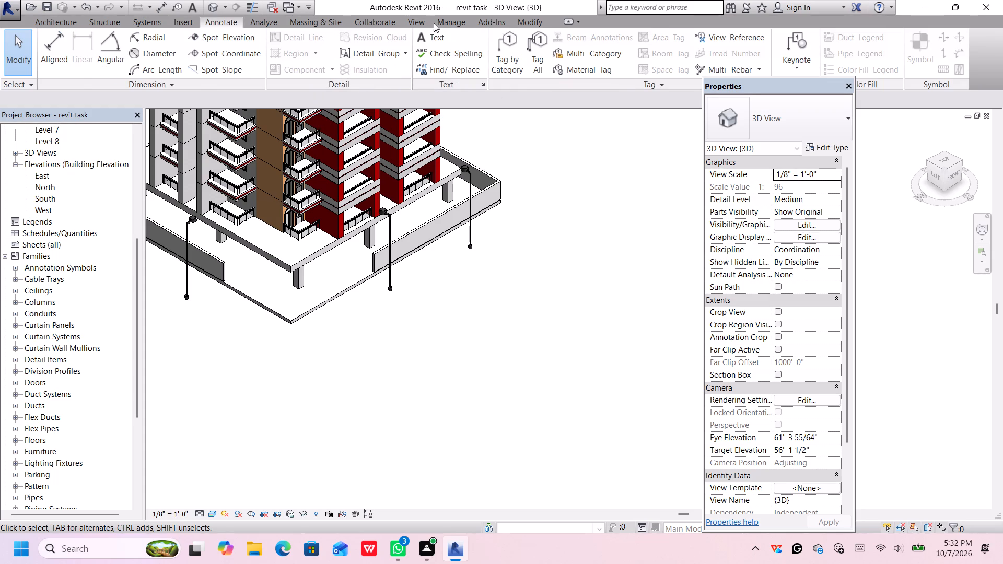
{"action": "left_click", "coordinate": [523, 20]}
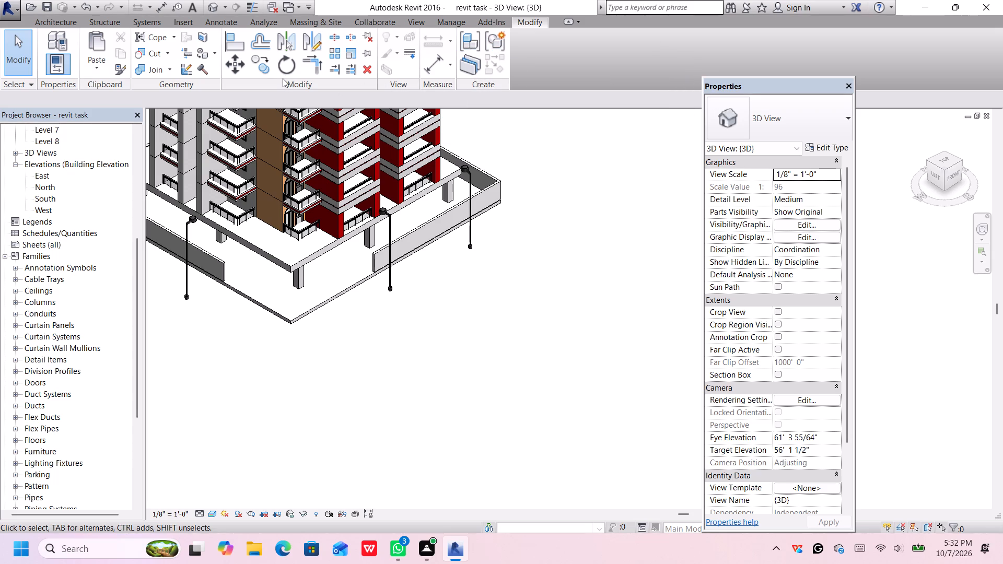
{"action": "left_click", "coordinate": [179, 24]}
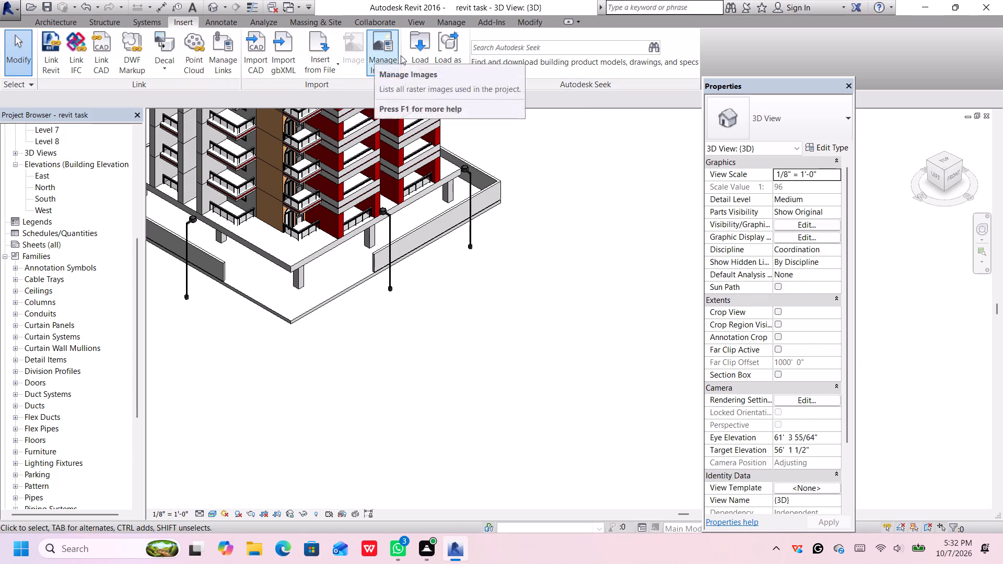
{"action": "left_click", "coordinate": [414, 53]}
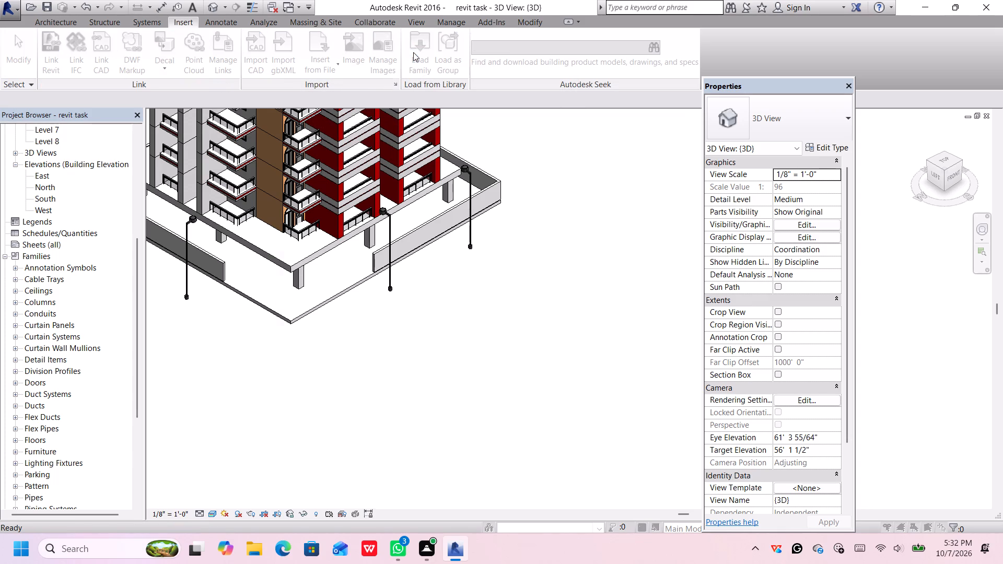
{"action": "scroll", "coordinate": [378, 305], "scroll_direction": "down", "scroll_amount": 3}
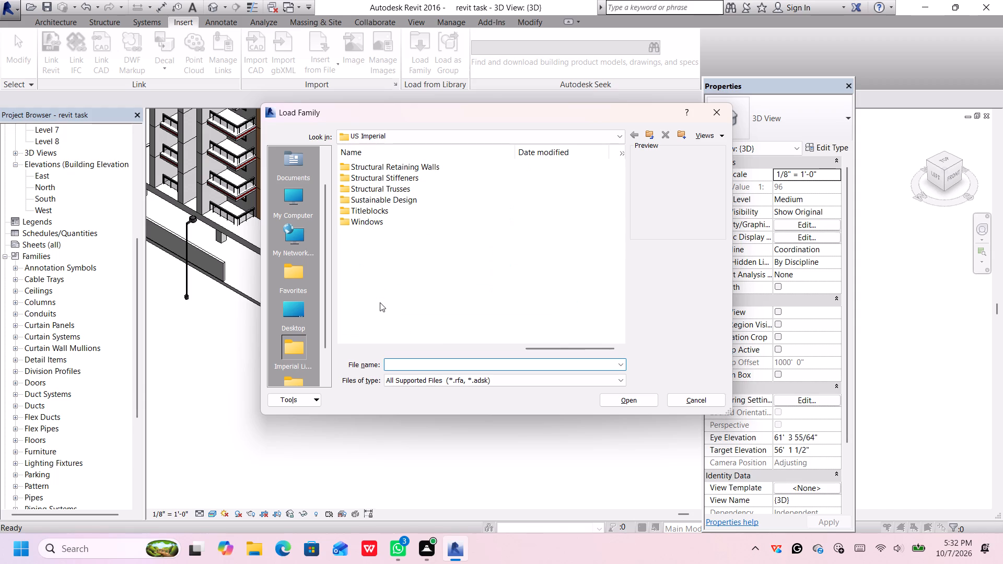
{"action": "scroll", "coordinate": [411, 218], "scroll_direction": "up", "scroll_amount": 1}
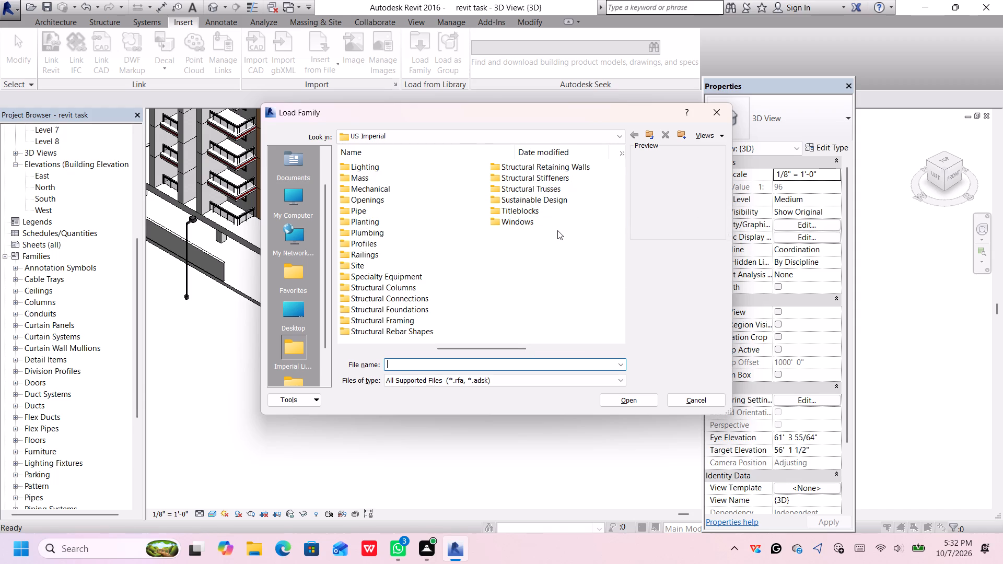
{"action": "left_click", "coordinate": [565, 197]}
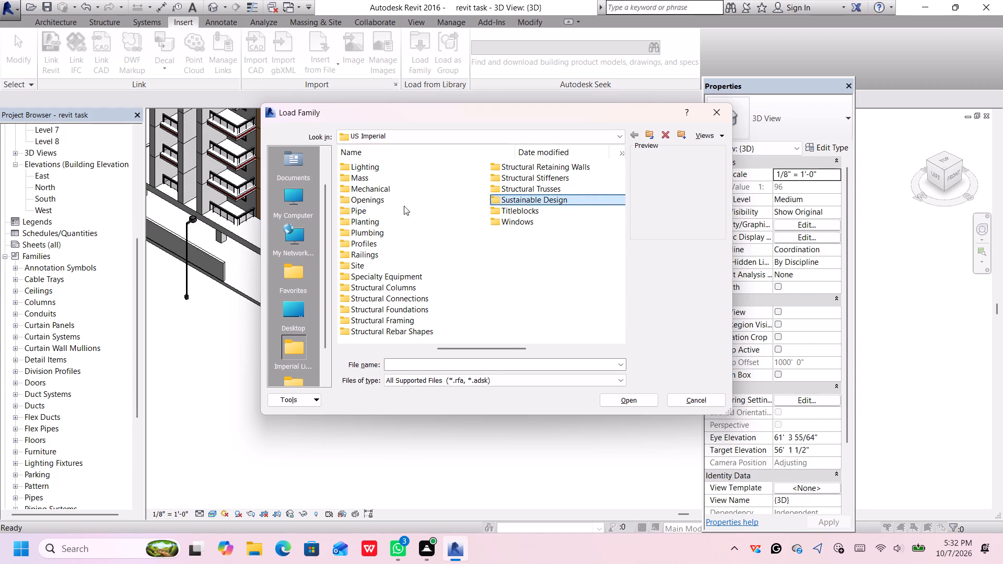
{"action": "double_click", "coordinate": [397, 224]}
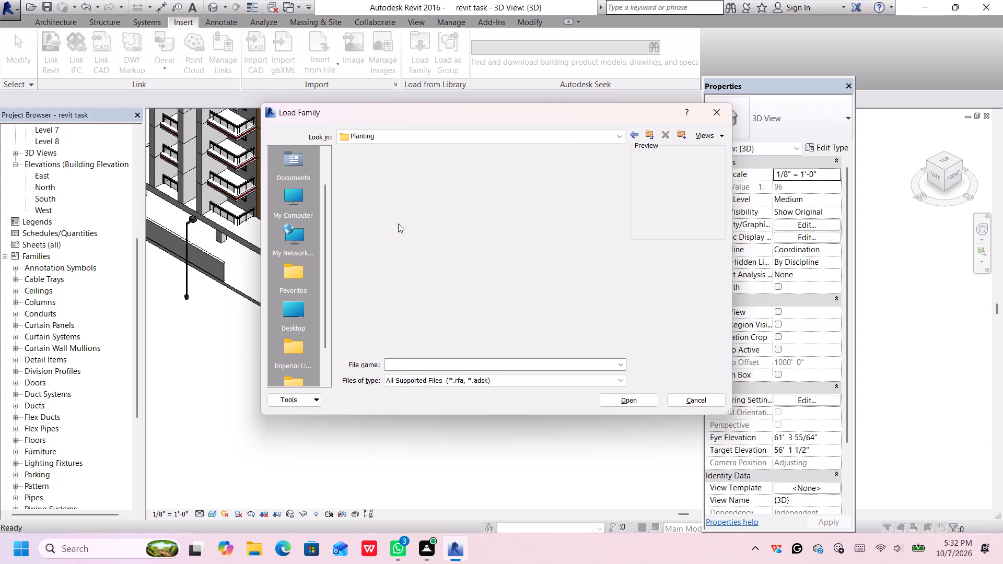
{"action": "left_click", "coordinate": [435, 170]}
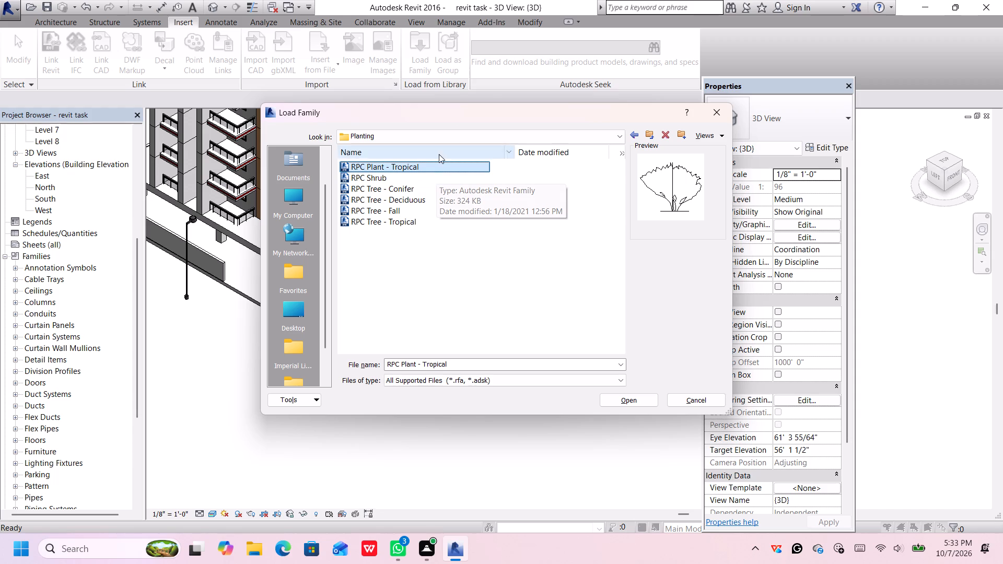
{"action": "left_click", "coordinate": [623, 396]}
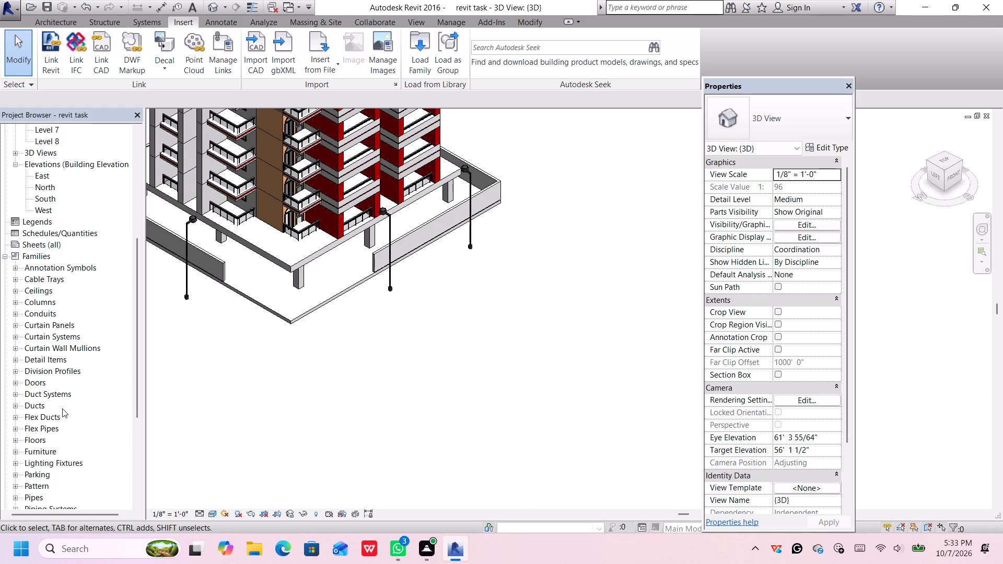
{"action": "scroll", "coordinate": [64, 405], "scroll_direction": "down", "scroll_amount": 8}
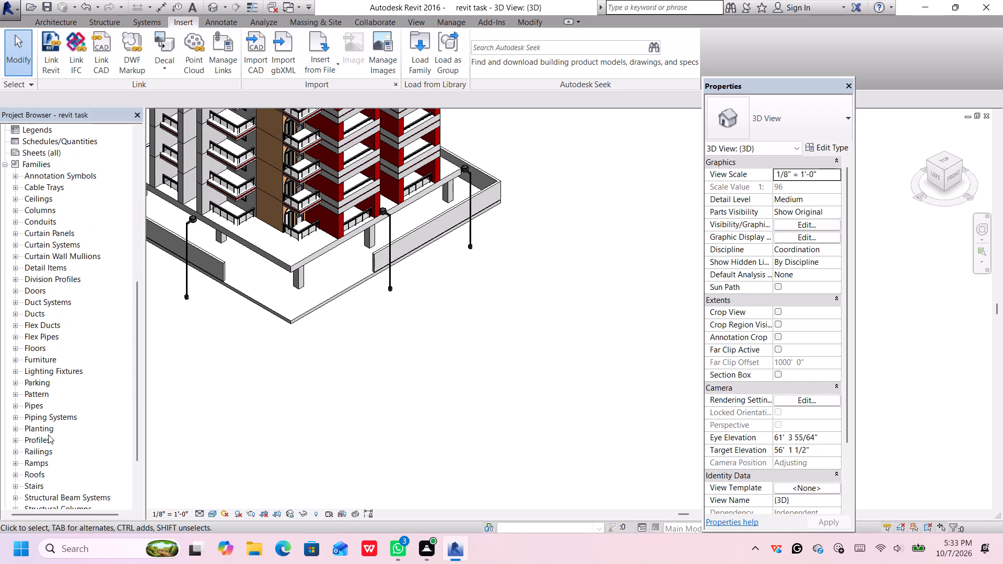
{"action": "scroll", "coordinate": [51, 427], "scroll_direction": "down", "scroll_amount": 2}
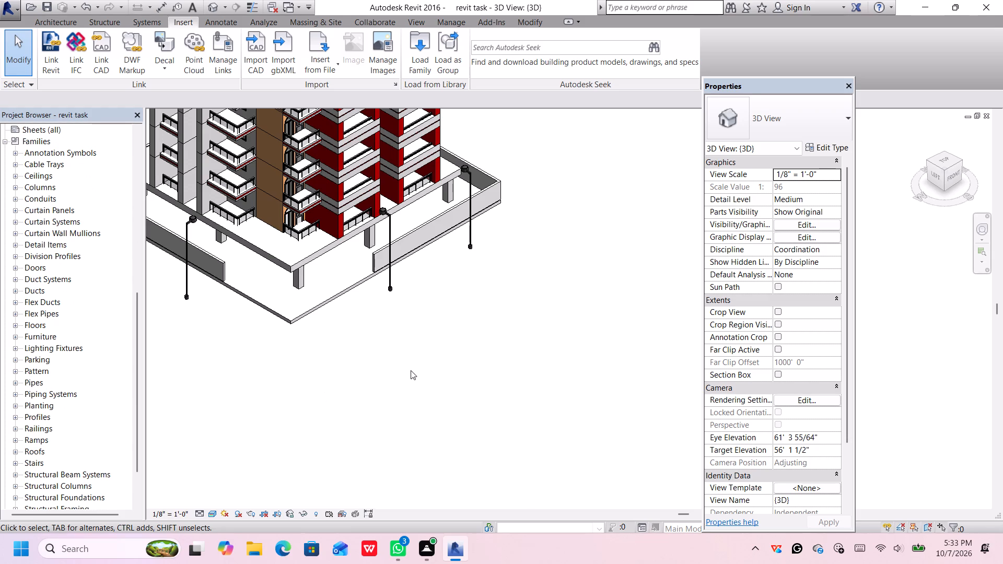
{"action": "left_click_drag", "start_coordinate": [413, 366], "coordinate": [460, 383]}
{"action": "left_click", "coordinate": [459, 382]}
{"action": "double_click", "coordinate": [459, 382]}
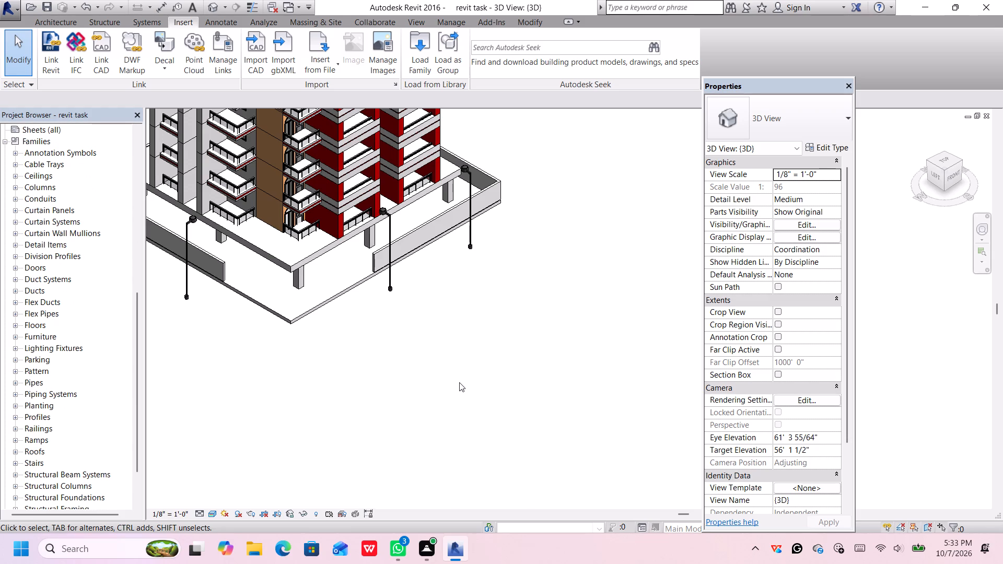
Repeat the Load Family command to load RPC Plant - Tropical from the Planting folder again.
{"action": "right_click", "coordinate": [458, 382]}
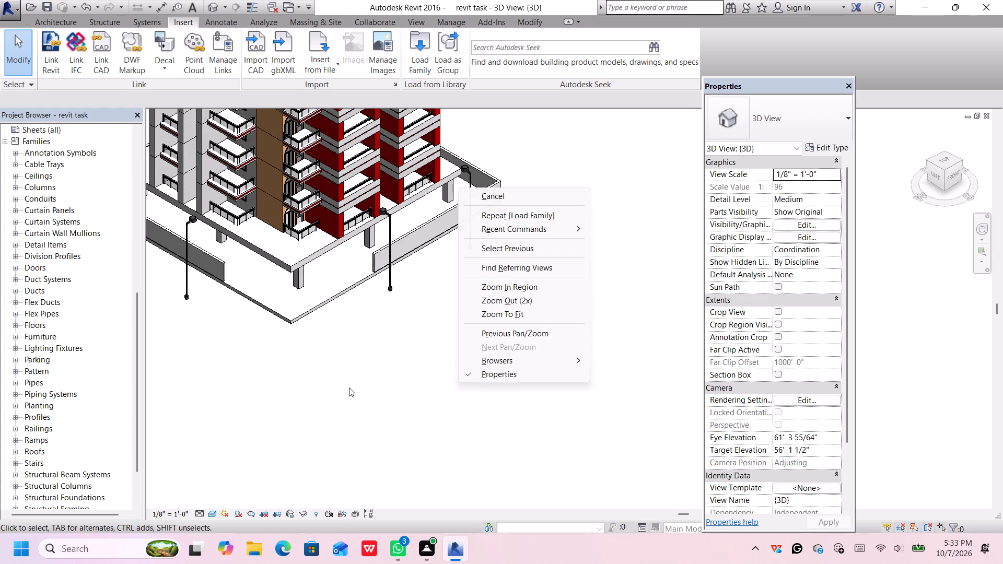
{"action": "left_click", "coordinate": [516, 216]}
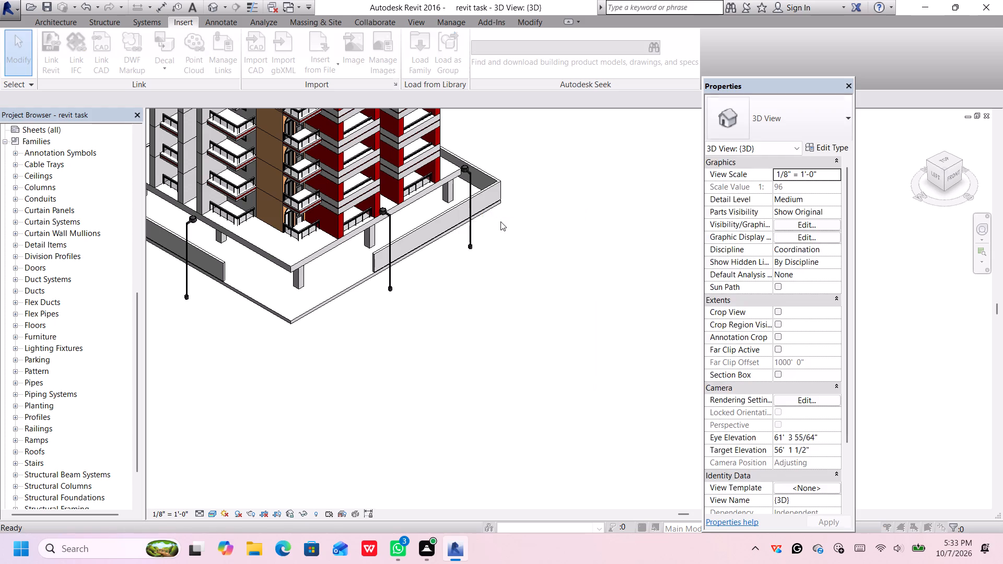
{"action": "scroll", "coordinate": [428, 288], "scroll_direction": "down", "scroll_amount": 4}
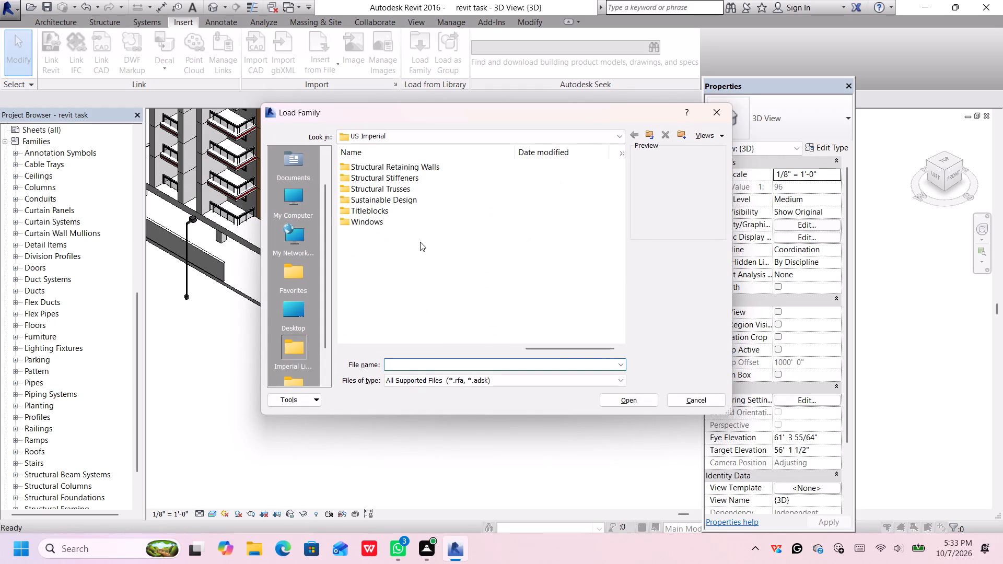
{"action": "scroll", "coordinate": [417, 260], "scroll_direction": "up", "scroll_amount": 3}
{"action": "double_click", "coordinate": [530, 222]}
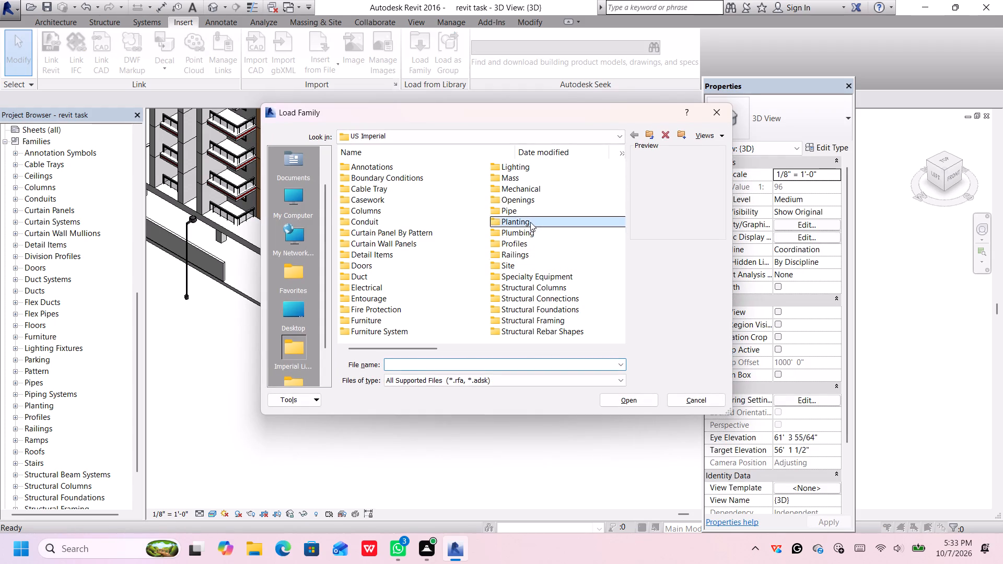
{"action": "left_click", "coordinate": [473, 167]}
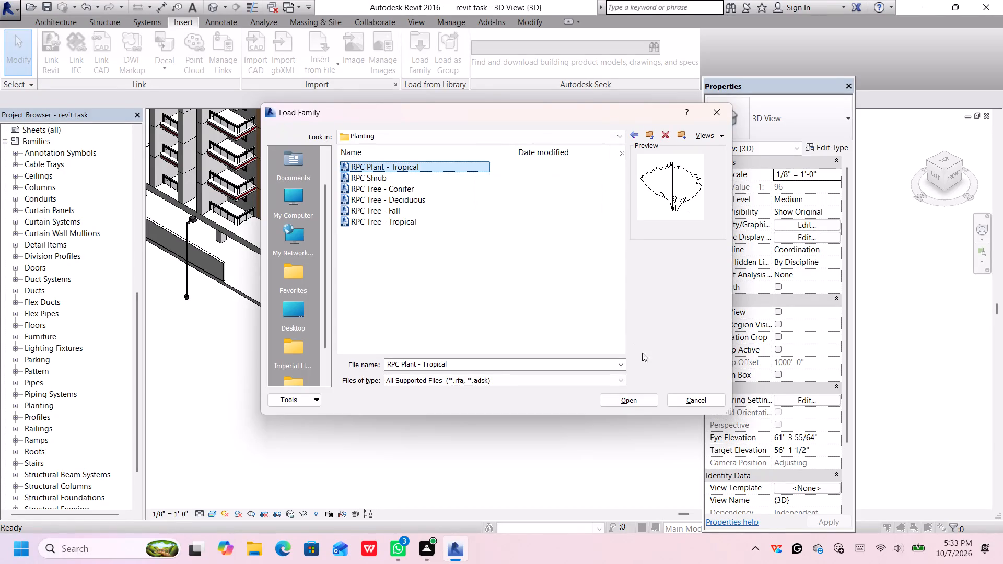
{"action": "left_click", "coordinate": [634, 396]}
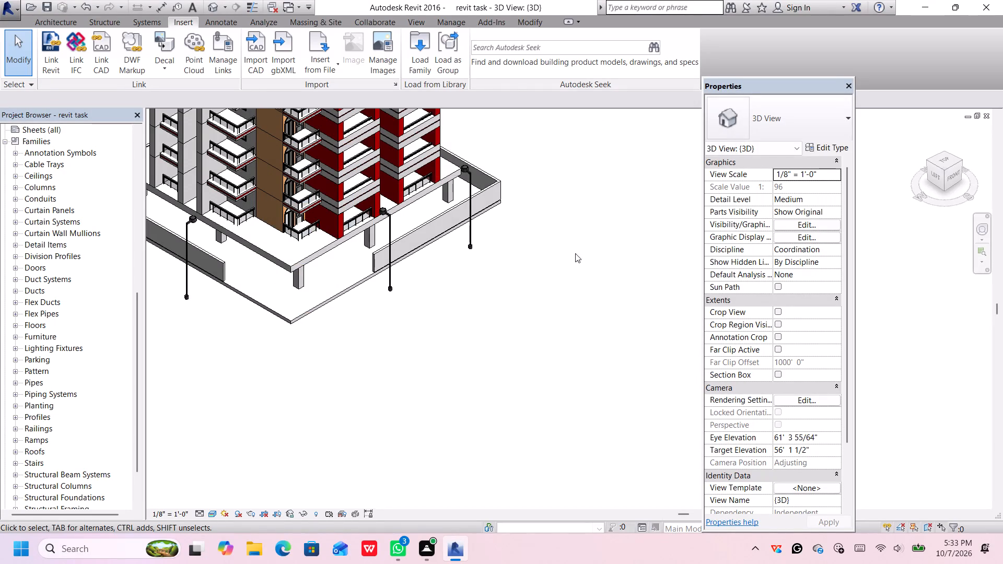
Look over the whole building and its walled site, including the street lights and the ground floor slab inside the walls.
{"action": "scroll", "coordinate": [558, 227], "scroll_direction": "down", "scroll_amount": 1}
{"action": "middle_click_drag", "start_coordinate": [554, 220], "coordinate": [592, 346]}
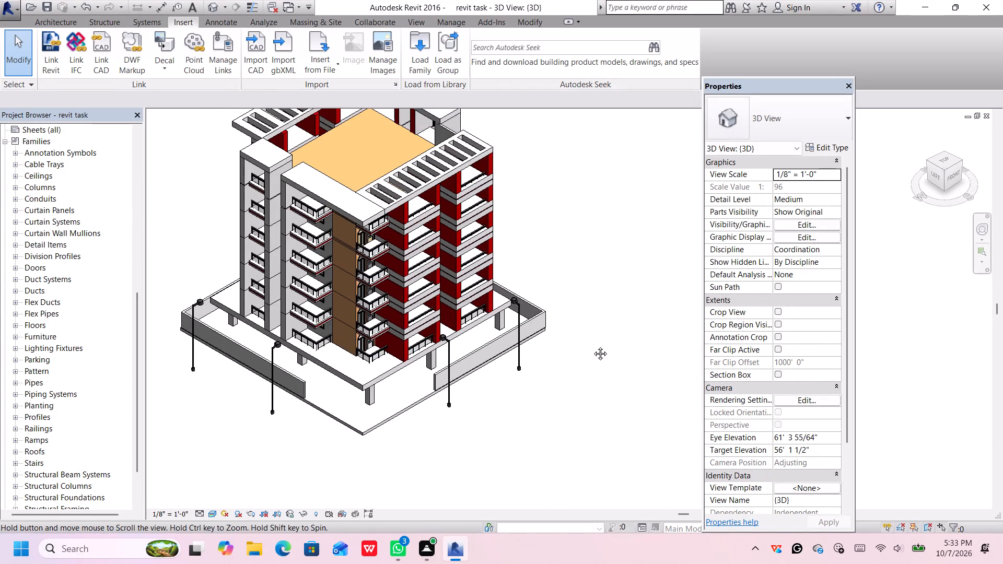
{"action": "middle_click_drag", "start_coordinate": [592, 346], "coordinate": [592, 345]}
{"action": "scroll", "coordinate": [592, 336], "scroll_direction": "down", "scroll_amount": 16}
{"action": "middle_click_drag", "start_coordinate": [631, 312], "coordinate": [365, 308]}
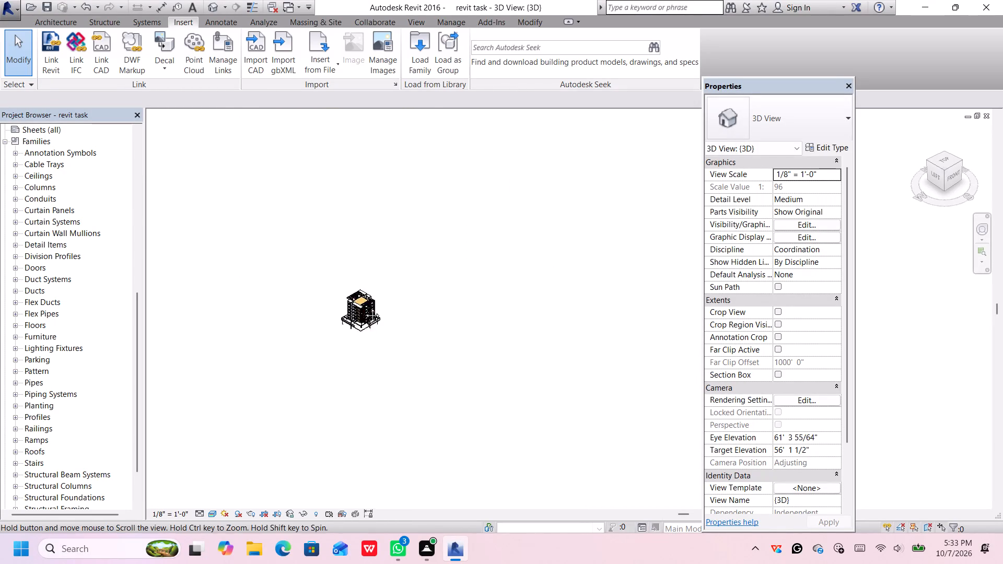
{"action": "middle_click_drag", "start_coordinate": [365, 308], "coordinate": [347, 308]}
{"action": "scroll", "coordinate": [522, 311], "scroll_direction": "down", "scroll_amount": 7}
{"action": "scroll", "coordinate": [503, 312], "scroll_direction": "up", "scroll_amount": 5}
{"action": "scroll", "coordinate": [395, 291], "scroll_direction": "up", "scroll_amount": 6}
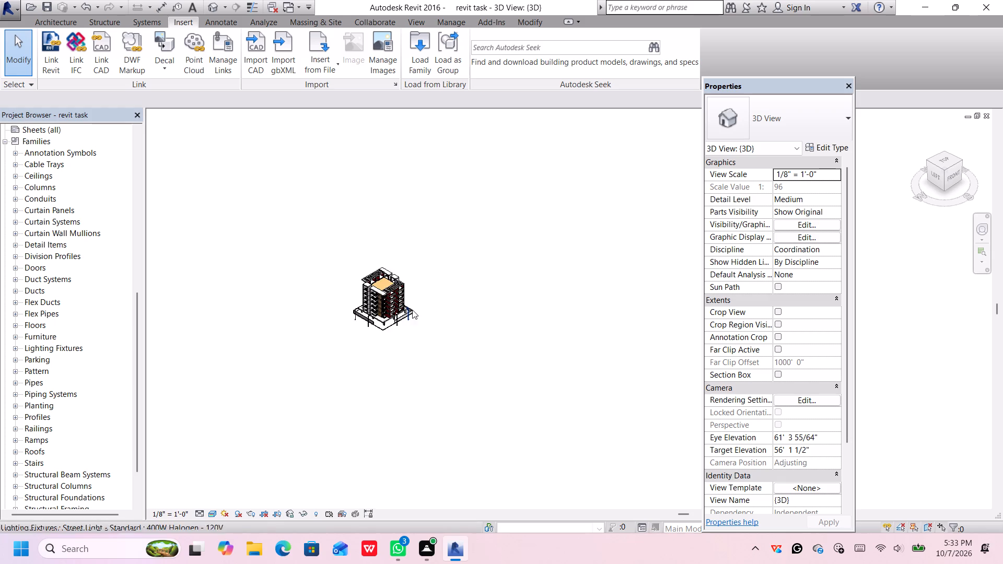
{"action": "scroll", "coordinate": [433, 315], "scroll_direction": "up", "scroll_amount": 3}
{"action": "middle_click_drag", "start_coordinate": [432, 315], "coordinate": [507, 334]}
{"action": "scroll", "coordinate": [503, 334], "scroll_direction": "up", "scroll_amount": 5}
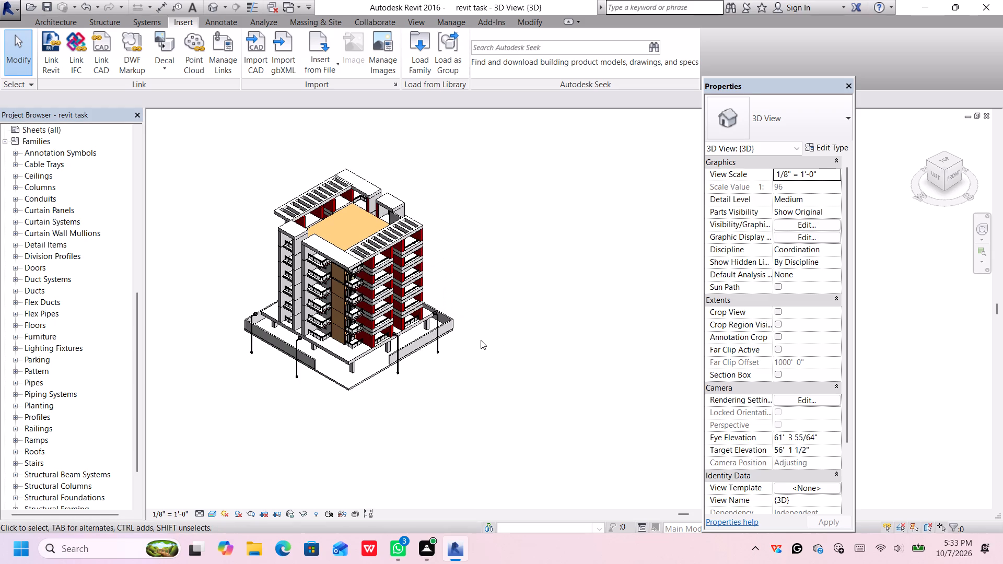
{"action": "left_click", "coordinate": [481, 340]}
{"action": "scroll", "coordinate": [500, 324], "scroll_direction": "up", "scroll_amount": 3}
{"action": "middle_click_drag", "start_coordinate": [485, 337], "coordinate": [614, 312]}
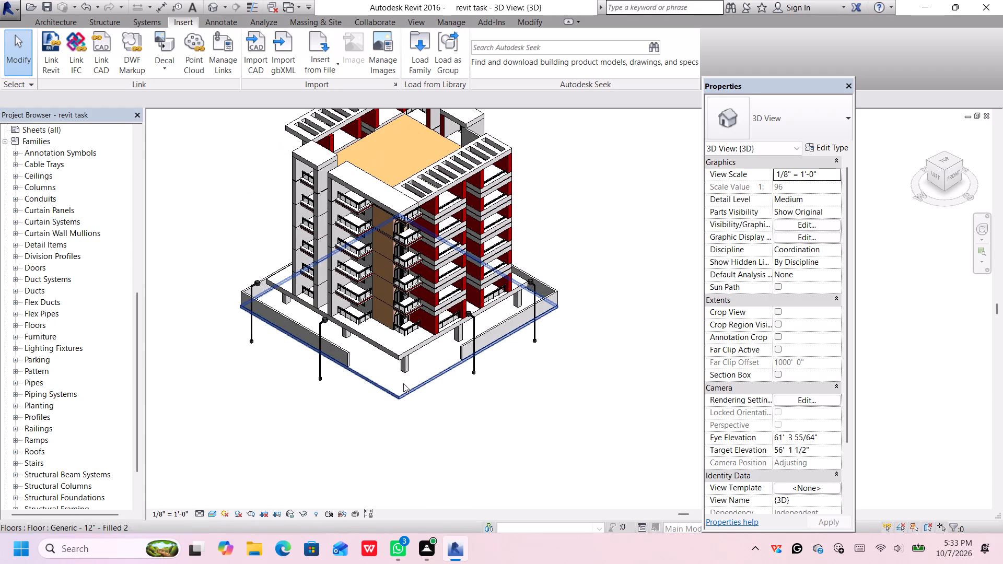
{"action": "left_click", "coordinate": [389, 384]}
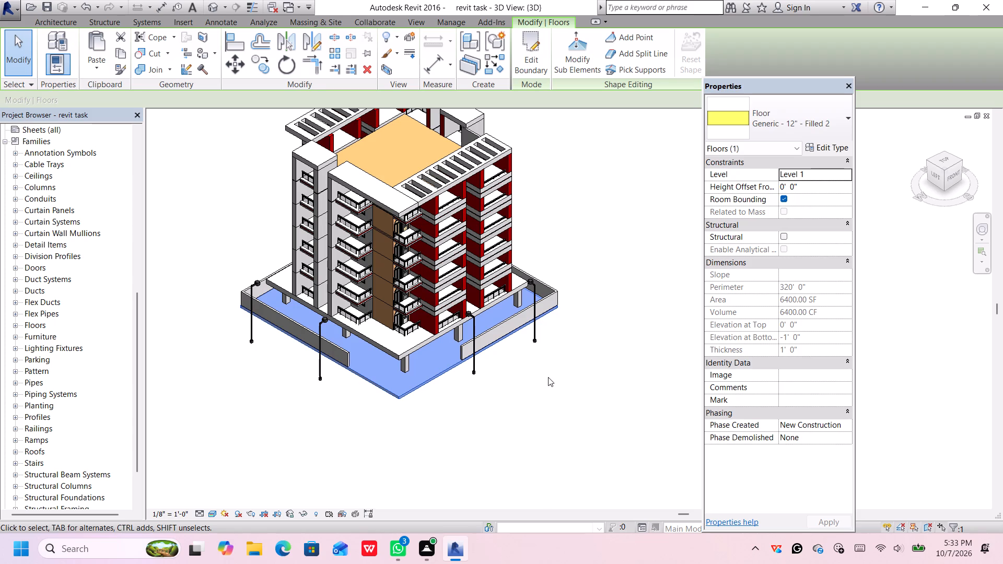
{"action": "left_click", "coordinate": [637, 279]}
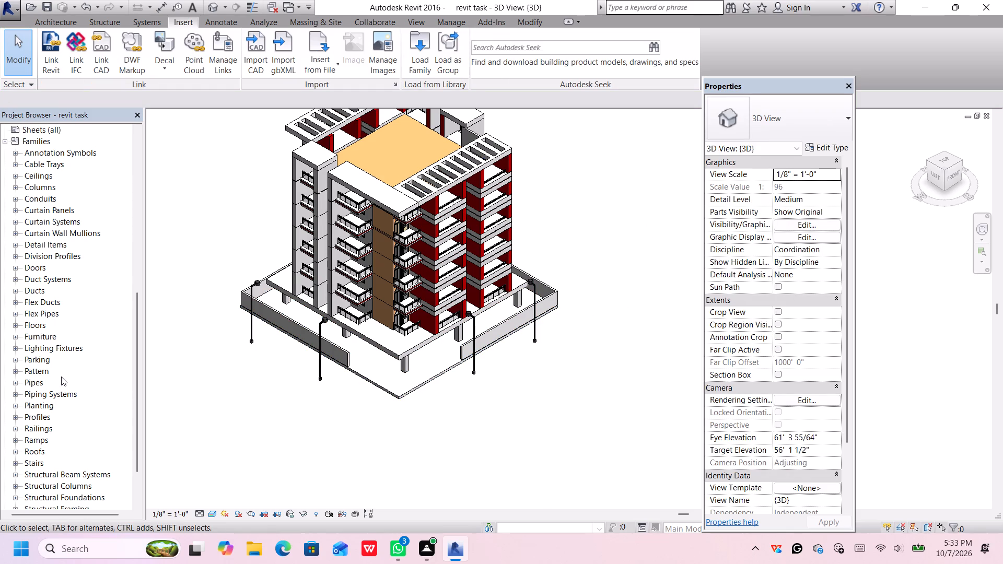
Find RPC Plant - Tropical among the project's Planting families and open the type properties of its Agave - 1.5' type.
{"action": "scroll", "coordinate": [62, 365], "scroll_direction": "down", "scroll_amount": 4}
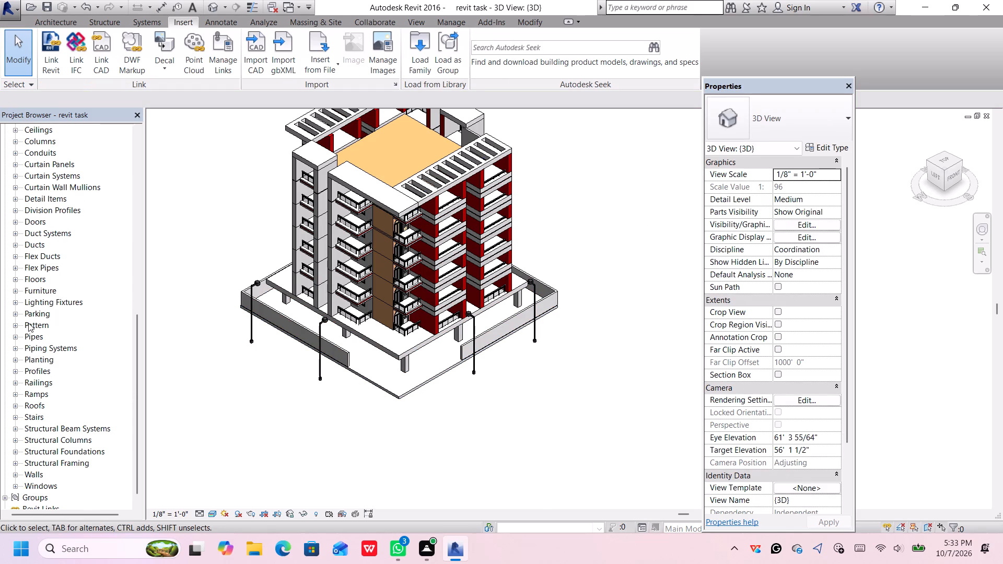
{"action": "scroll", "coordinate": [46, 440], "scroll_direction": "down", "scroll_amount": 1}
{"action": "scroll", "coordinate": [46, 441], "scroll_direction": "up", "scroll_amount": 1}
{"action": "scroll", "coordinate": [46, 441], "scroll_direction": "down", "scroll_amount": 4}
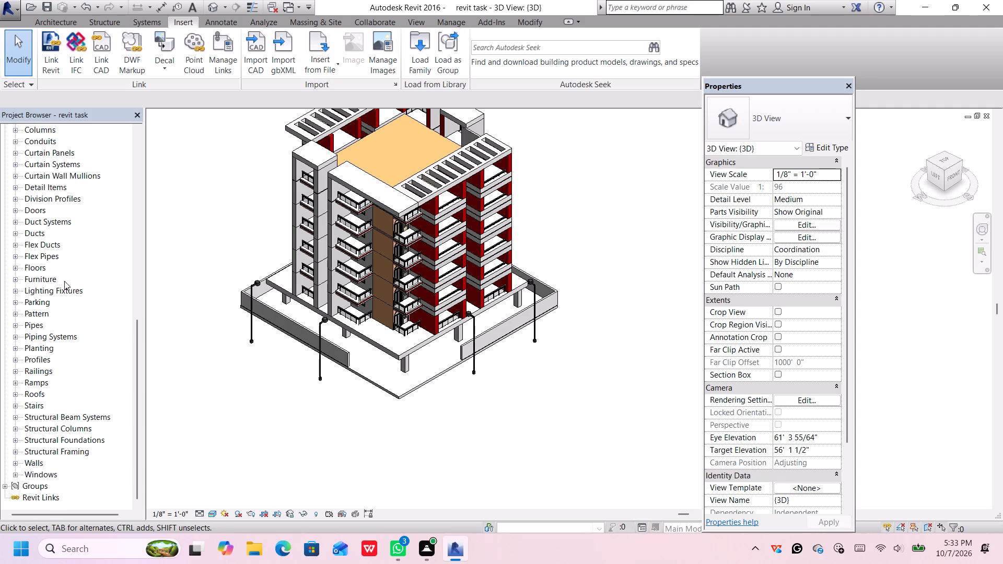
{"action": "scroll", "coordinate": [509, 340], "scroll_direction": "down", "scroll_amount": 2}
{"action": "scroll", "coordinate": [541, 365], "scroll_direction": "up", "scroll_amount": 1}
{"action": "middle_click_drag", "start_coordinate": [541, 365], "coordinate": [510, 395]}
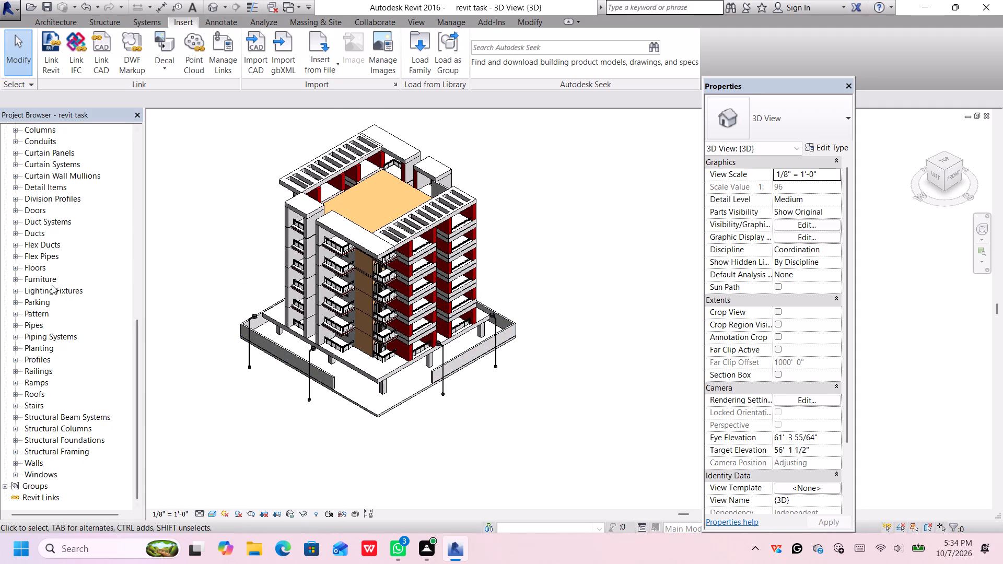
{"action": "double_click", "coordinate": [50, 350]}
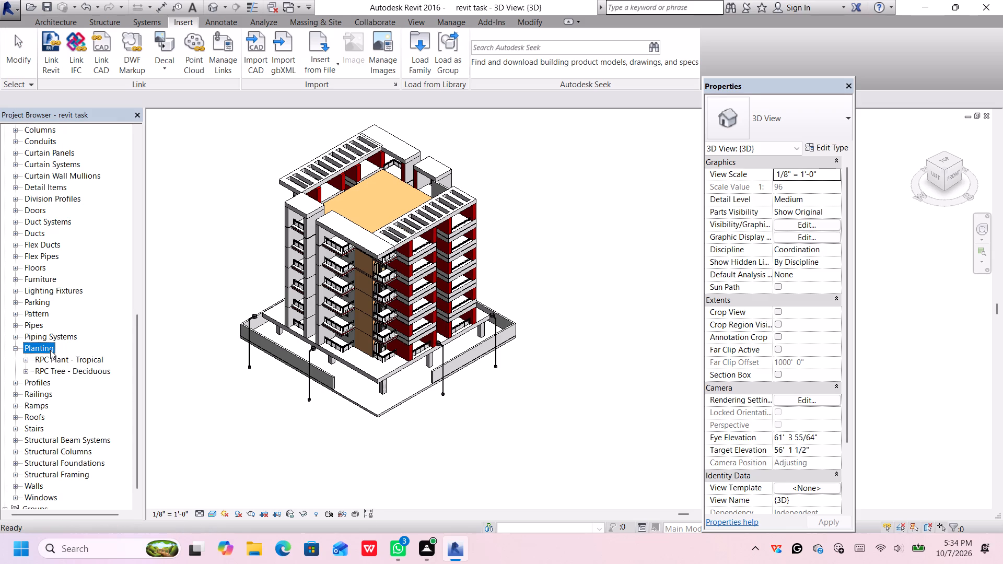
{"action": "double_click", "coordinate": [51, 349]}
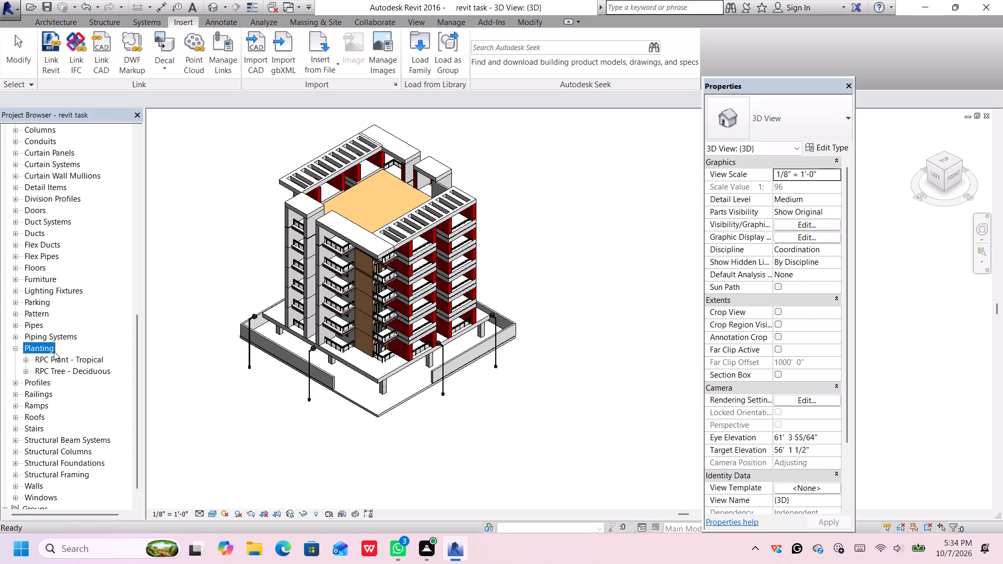
{"action": "left_click", "coordinate": [62, 360]}
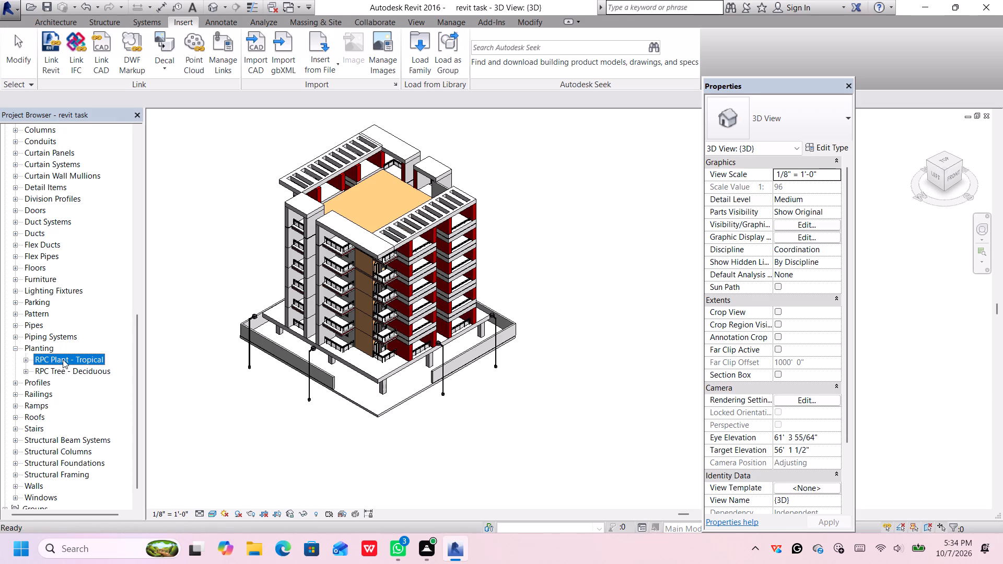
{"action": "double_click", "coordinate": [63, 359]}
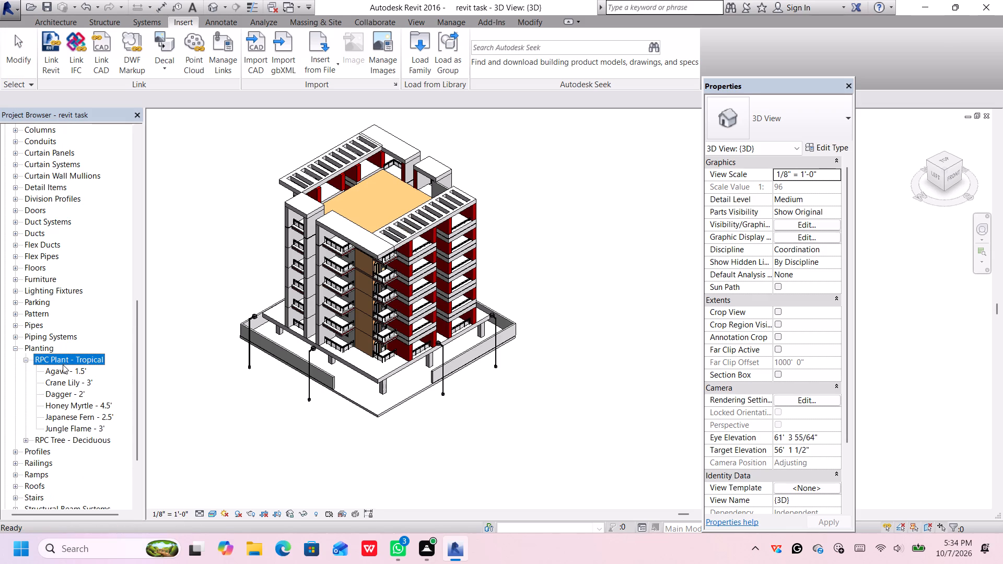
{"action": "double_click", "coordinate": [68, 370]}
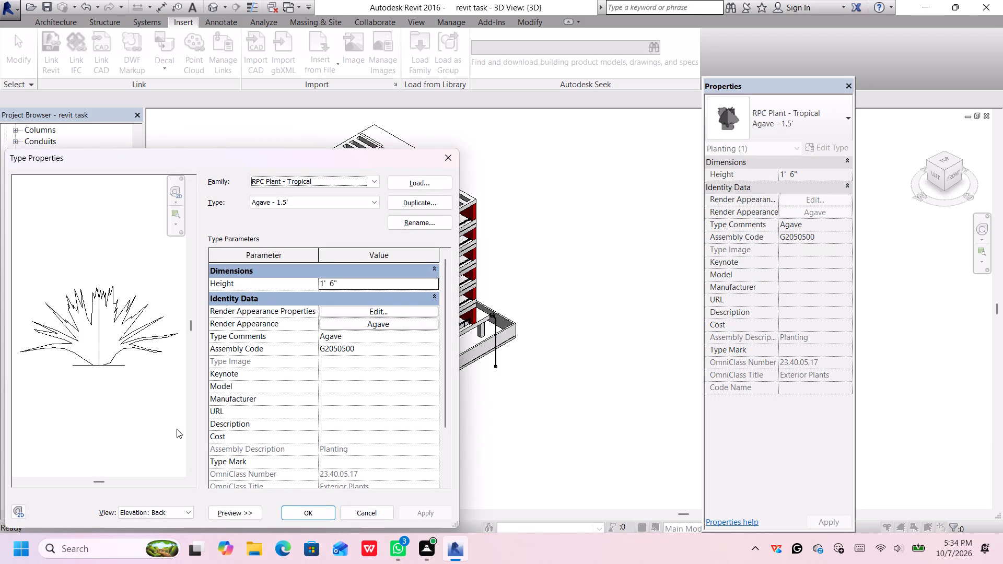
{"action": "left_click", "coordinate": [300, 513]}
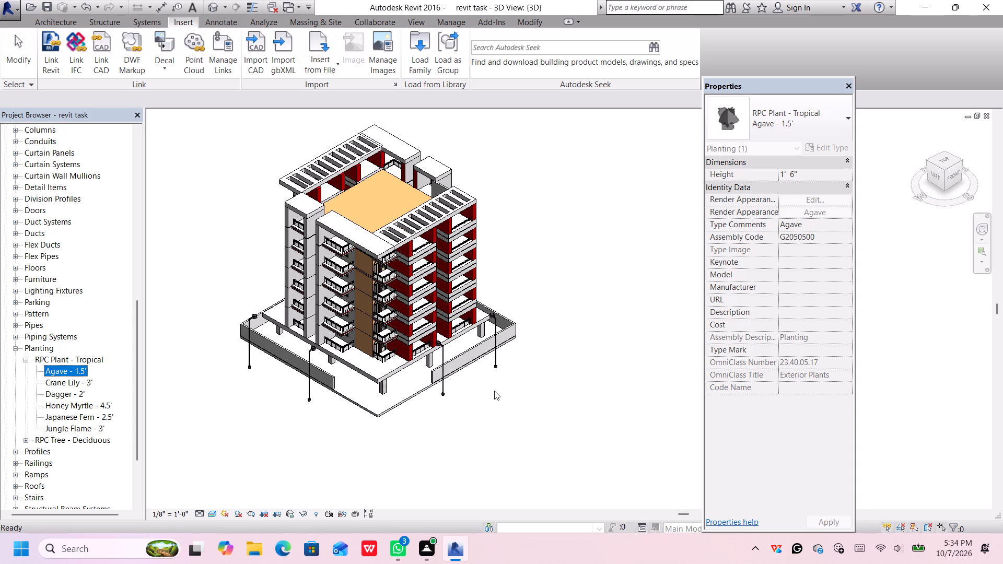
{"action": "left_click", "coordinate": [442, 413]}
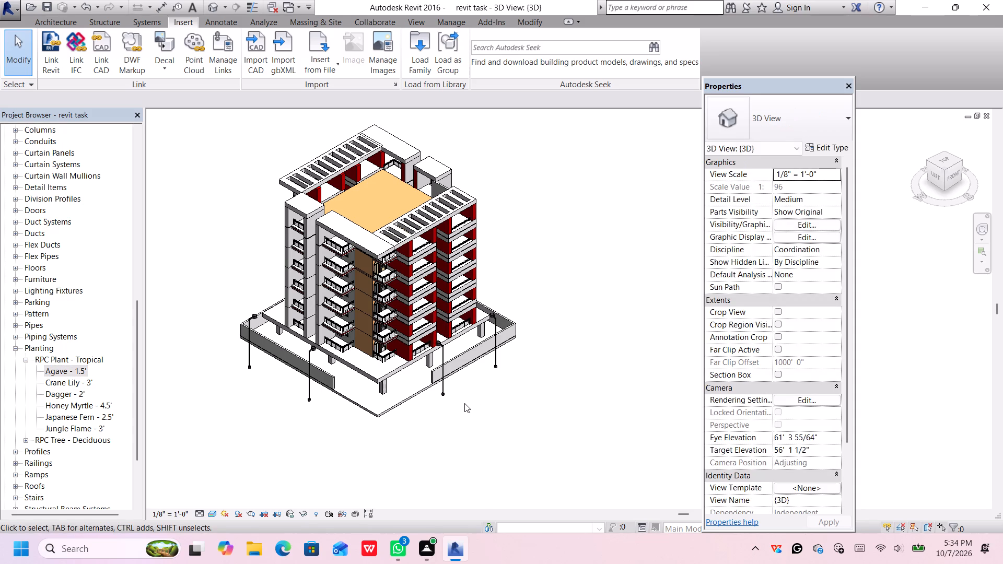
{"action": "left_click", "coordinate": [464, 403]}
In the Front orientation of the 3D view, set the Base Offset of the long rear perimeter wall to 0' 0".
{"action": "scroll", "coordinate": [543, 337], "scroll_direction": "down", "scroll_amount": 2}
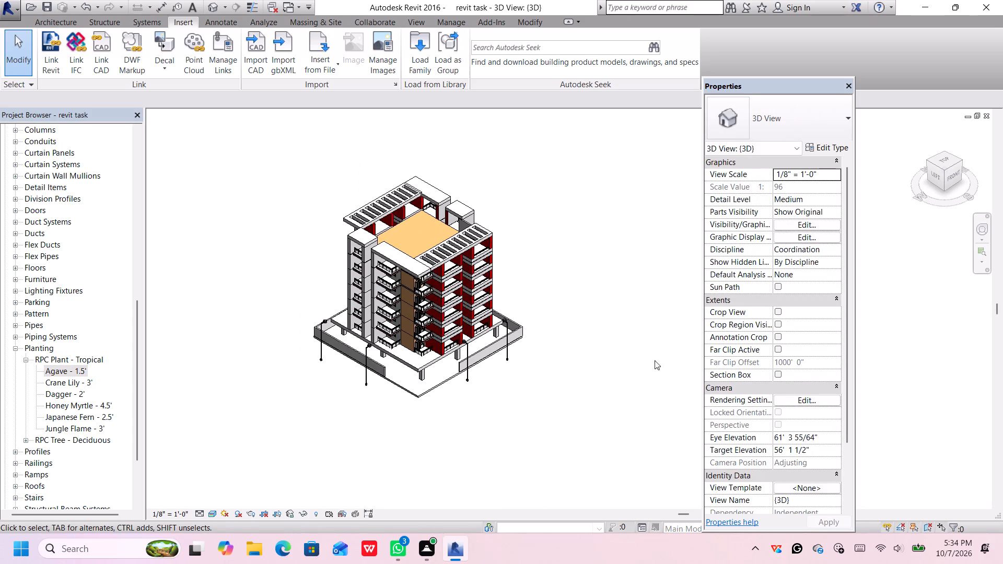
{"action": "left_click", "coordinate": [949, 176]}
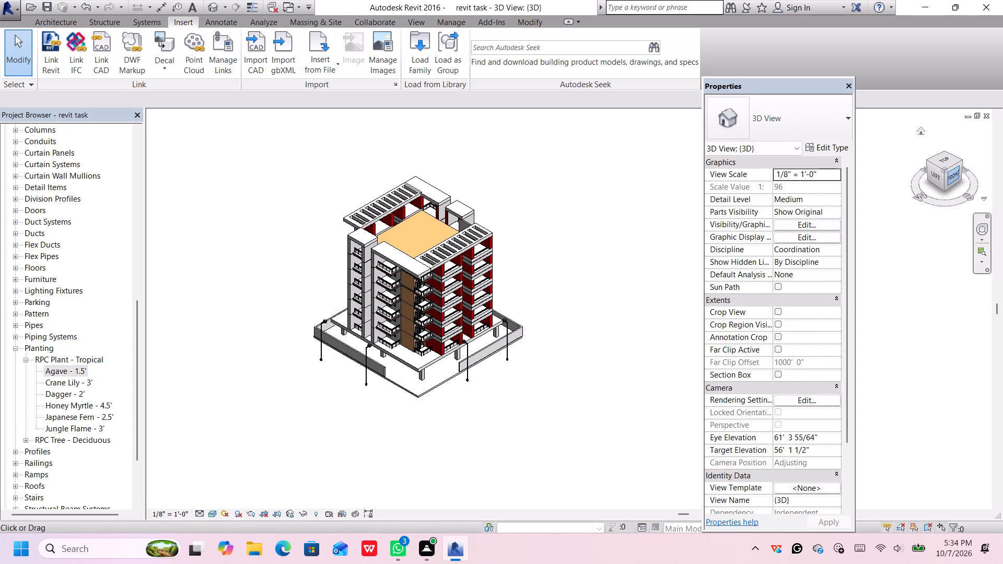
{"action": "middle_click_drag", "start_coordinate": [568, 417], "coordinate": [557, 407]}
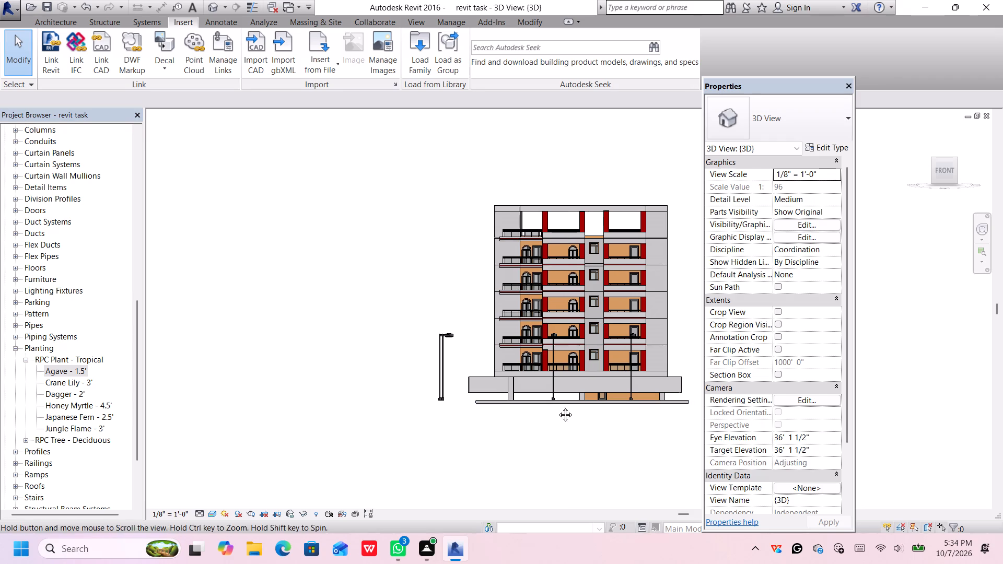
{"action": "middle_click_drag", "start_coordinate": [557, 407], "coordinate": [521, 351]}
{"action": "scroll", "coordinate": [478, 330], "scroll_direction": "up", "scroll_amount": 3}
{"action": "middle_click_drag", "start_coordinate": [495, 334], "coordinate": [481, 311]}
{"action": "left_click", "coordinate": [482, 296]}
{"action": "left_click", "coordinate": [483, 302]}
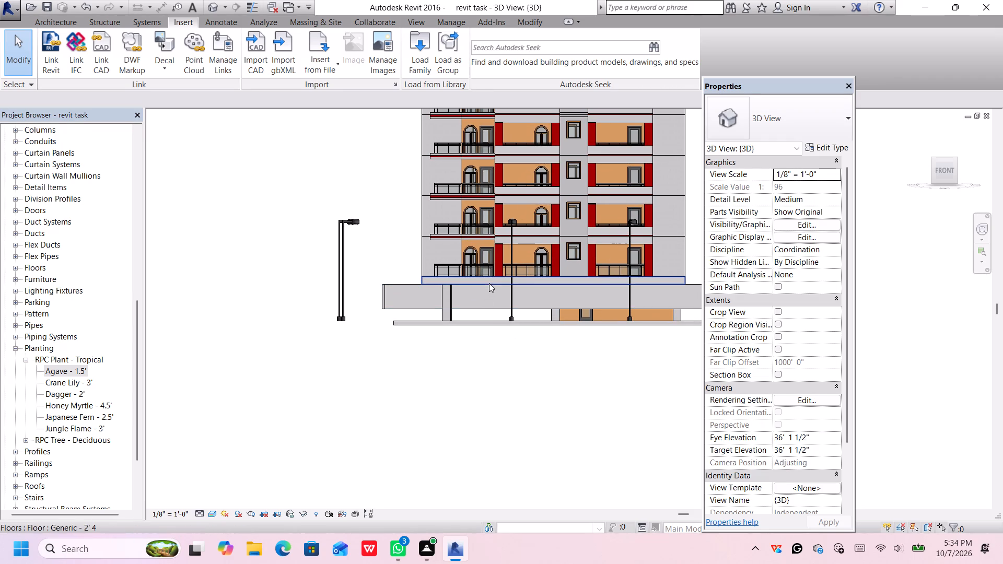
{"action": "left_click", "coordinate": [486, 292]}
{"action": "left_click", "coordinate": [386, 297]}
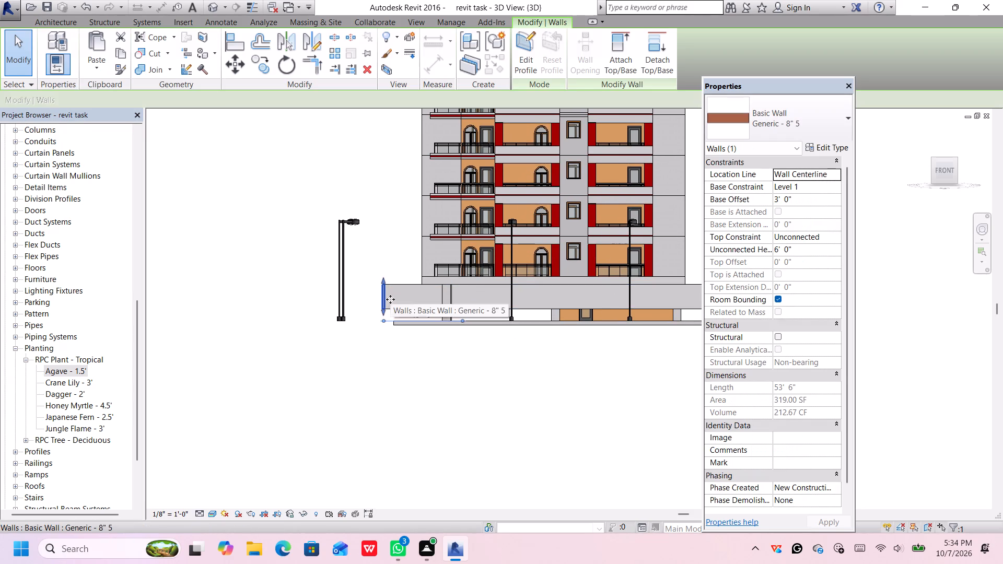
{"action": "scroll", "coordinate": [390, 299], "scroll_direction": "up", "scroll_amount": 1}
{"action": "left_click", "coordinate": [396, 284]}
{"action": "scroll", "coordinate": [417, 304], "scroll_direction": "down", "scroll_amount": 3}
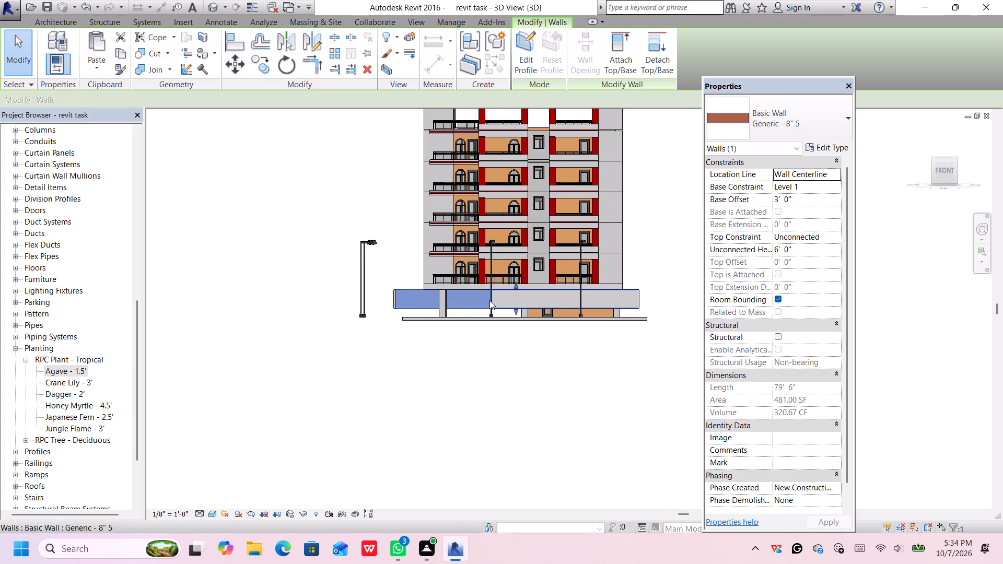
{"action": "key", "text": "Down"}
{"action": "key", "text": "Down"}
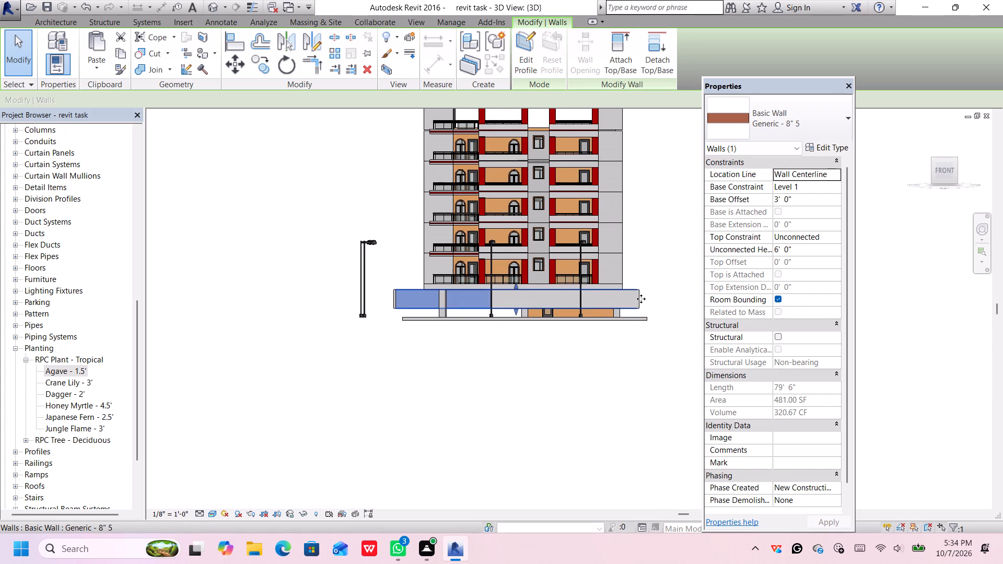
{"action": "middle_click_drag", "start_coordinate": [639, 298], "coordinate": [610, 261]}
{"action": "scroll", "coordinate": [479, 269], "scroll_direction": "up", "scroll_amount": 3}
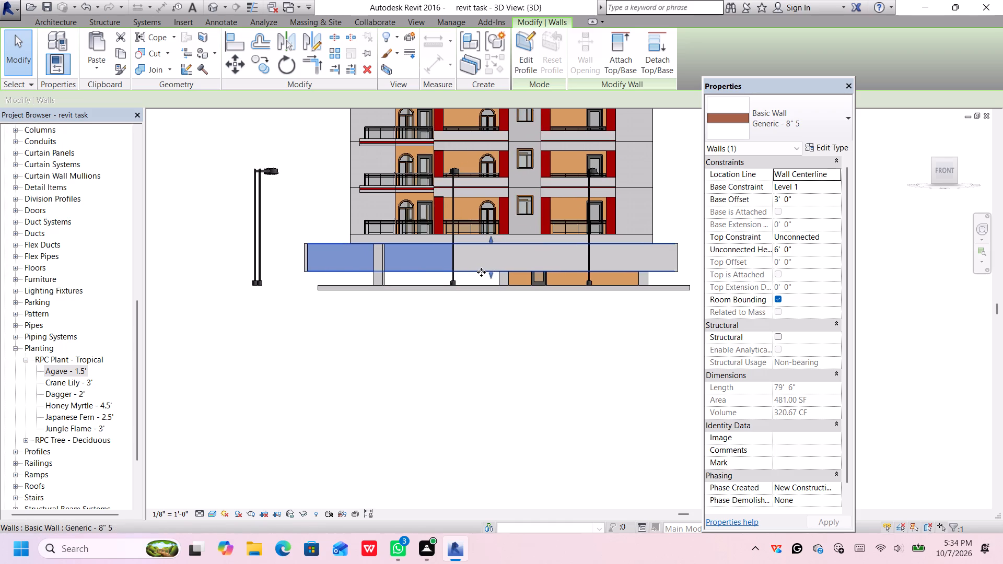
{"action": "scroll", "coordinate": [493, 279], "scroll_direction": "up", "scroll_amount": 3}
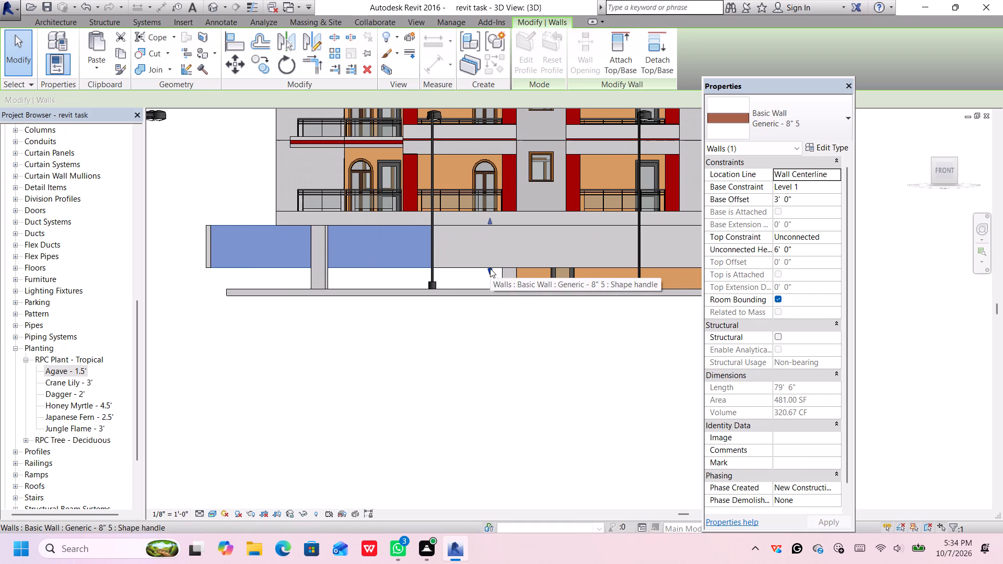
{"action": "left_click_drag", "start_coordinate": [800, 201], "coordinate": [798, 201]}
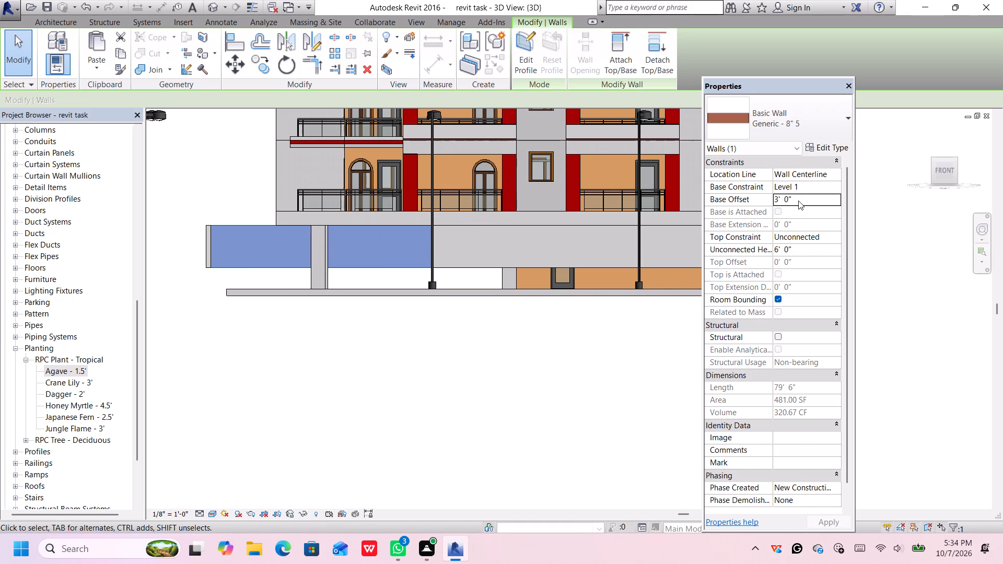
{"action": "left_click_drag", "start_coordinate": [798, 201], "coordinate": [782, 199]}
{"action": "left_click_drag", "start_coordinate": [787, 195], "coordinate": [795, 196]}
{"action": "left_click_drag", "start_coordinate": [801, 197], "coordinate": [779, 199]}
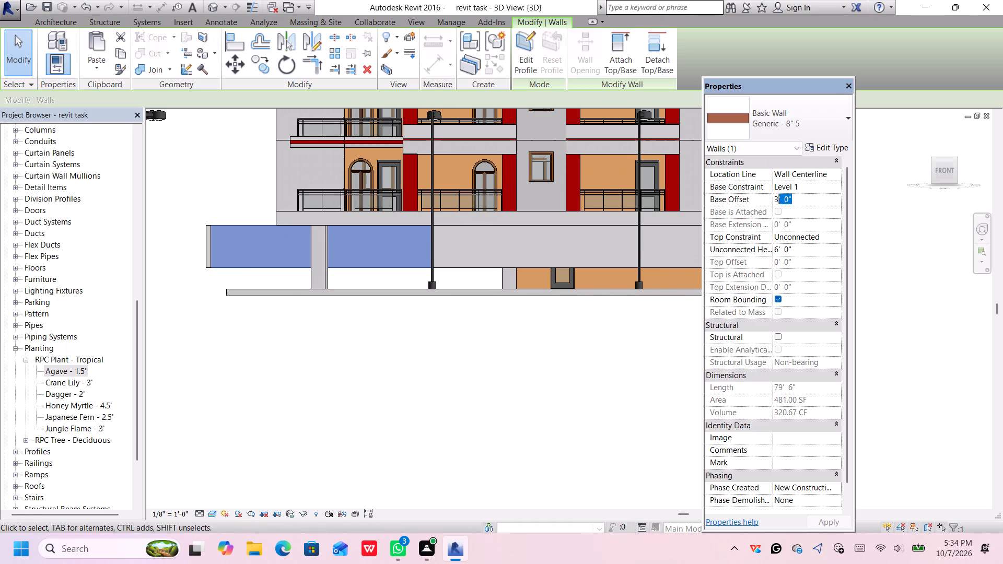
{"action": "left_click_drag", "start_coordinate": [779, 199], "coordinate": [768, 201]}
{"action": "key", "text": "0"}
{"action": "key", "text": "Return"}
Select the front perimeter wall and the two side perimeter walls together and set their Base Offset to 0' 0".
{"action": "left_click", "coordinate": [539, 241]}
{"action": "left_click_drag", "start_coordinate": [540, 257], "coordinate": [535, 261]}
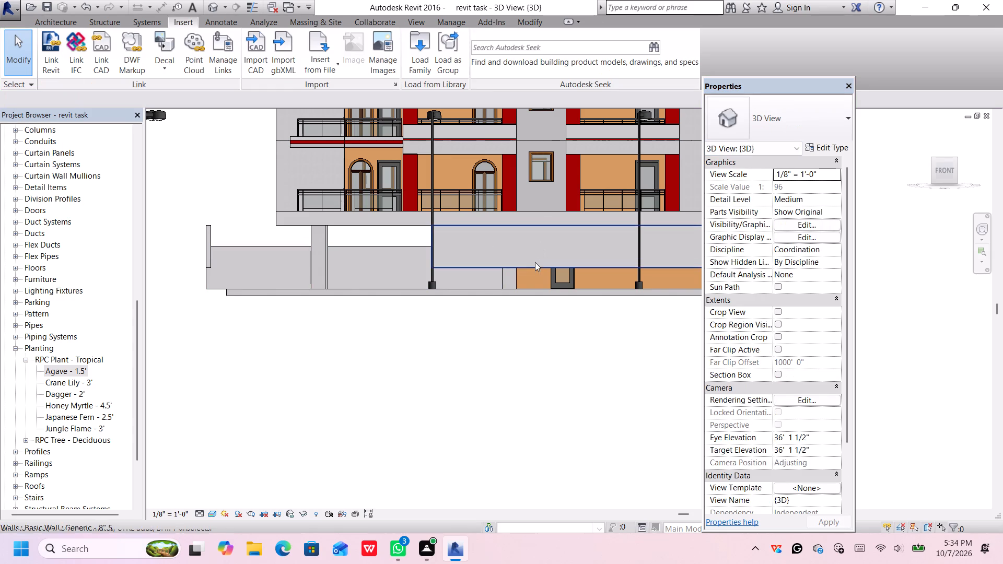
{"action": "left_click", "coordinate": [543, 259]}
{"action": "left_click", "coordinate": [539, 268]}
{"action": "scroll", "coordinate": [544, 267], "scroll_direction": "down", "scroll_amount": 2}
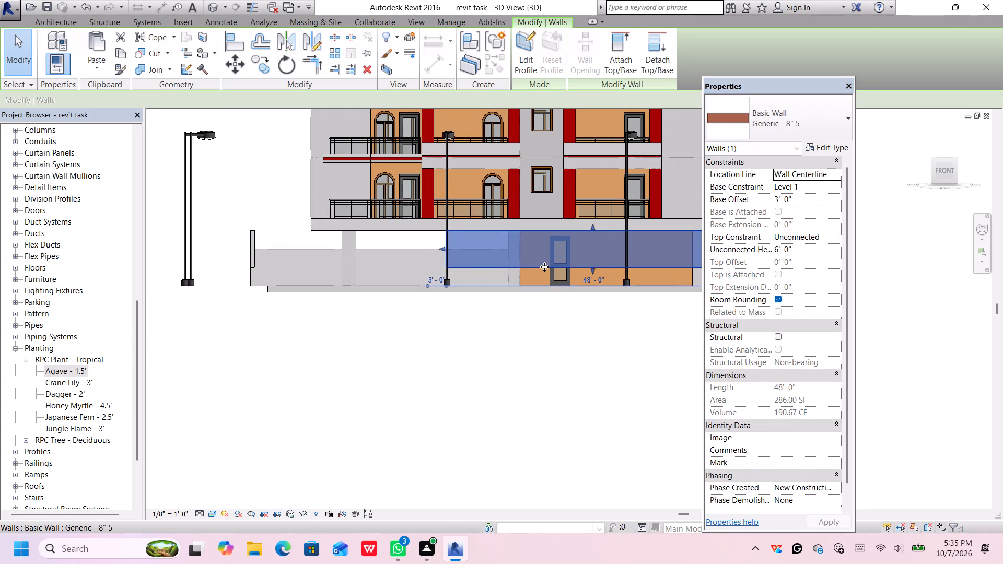
{"action": "left_click", "coordinate": [289, 248]}
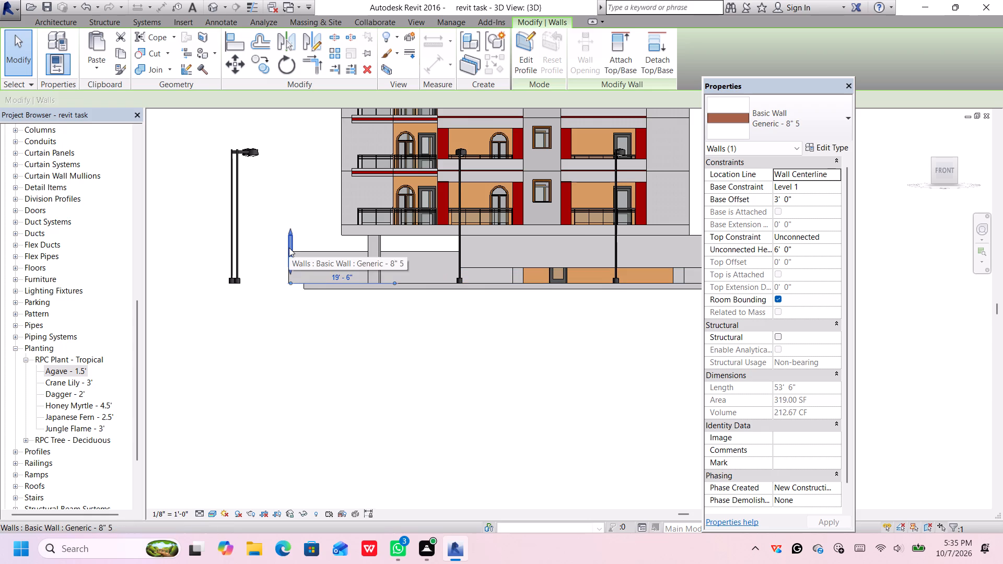
{"action": "left_click", "coordinate": [536, 242], "text": "ctrl"}
{"action": "left_click", "coordinate": [538, 235], "text": "ctrl"}
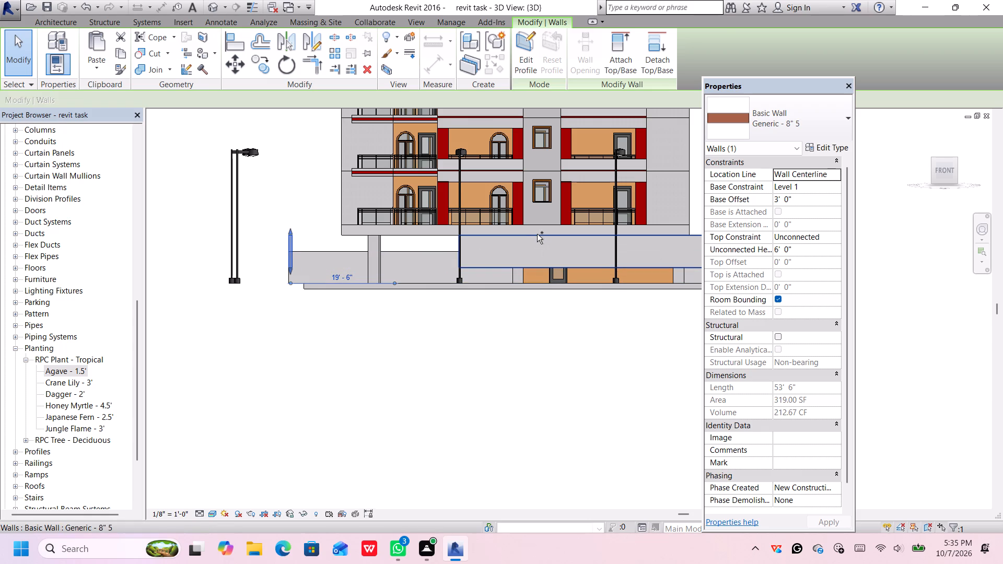
{"action": "scroll", "coordinate": [550, 260], "scroll_direction": "down", "scroll_amount": 2}
{"action": "middle_click_drag", "start_coordinate": [600, 290], "coordinate": [534, 243]}
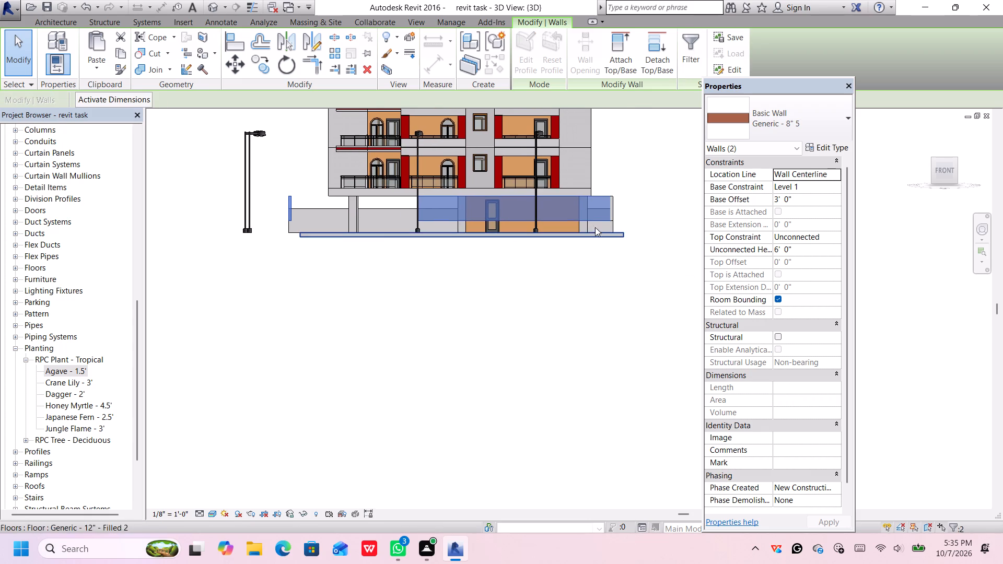
{"action": "scroll", "coordinate": [602, 225], "scroll_direction": "up", "scroll_amount": 2}
{"action": "scroll", "coordinate": [604, 225], "scroll_direction": "down", "scroll_amount": 1}
{"action": "scroll", "coordinate": [615, 221], "scroll_direction": "up", "scroll_amount": 8}
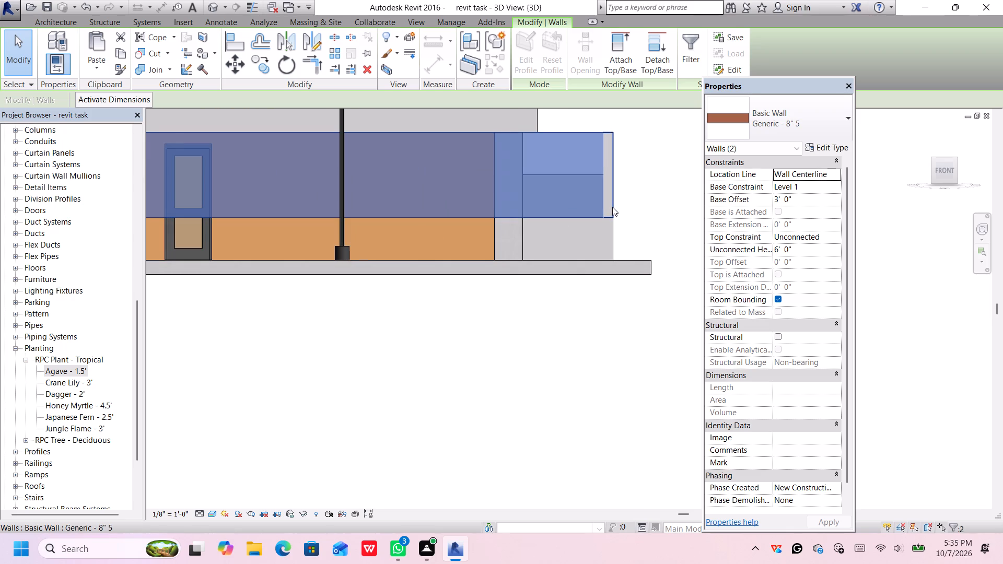
{"action": "left_click", "coordinate": [608, 205], "text": "ctrl"}
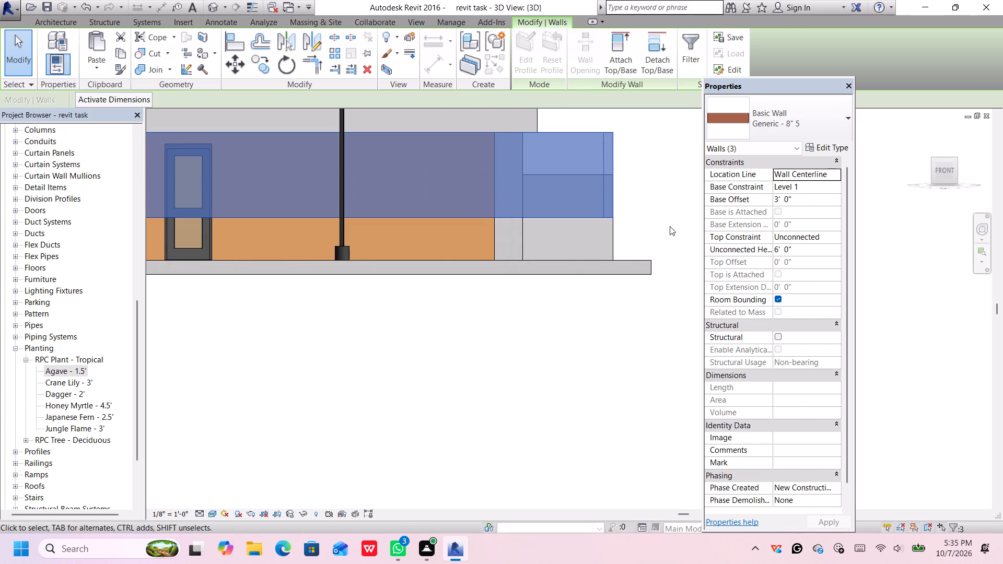
{"action": "left_click", "coordinate": [802, 198]}
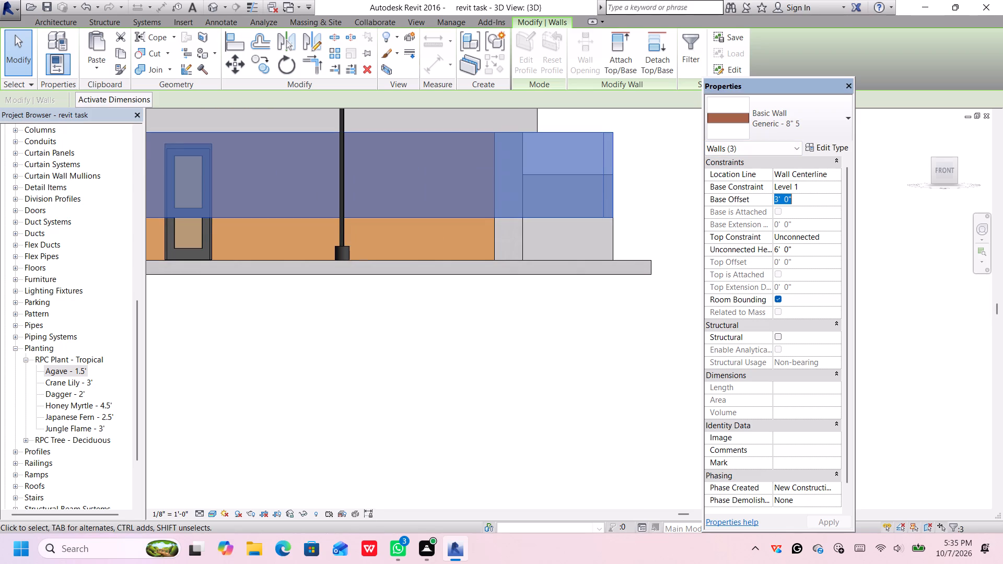
{"action": "key", "text": "BackSpace"}
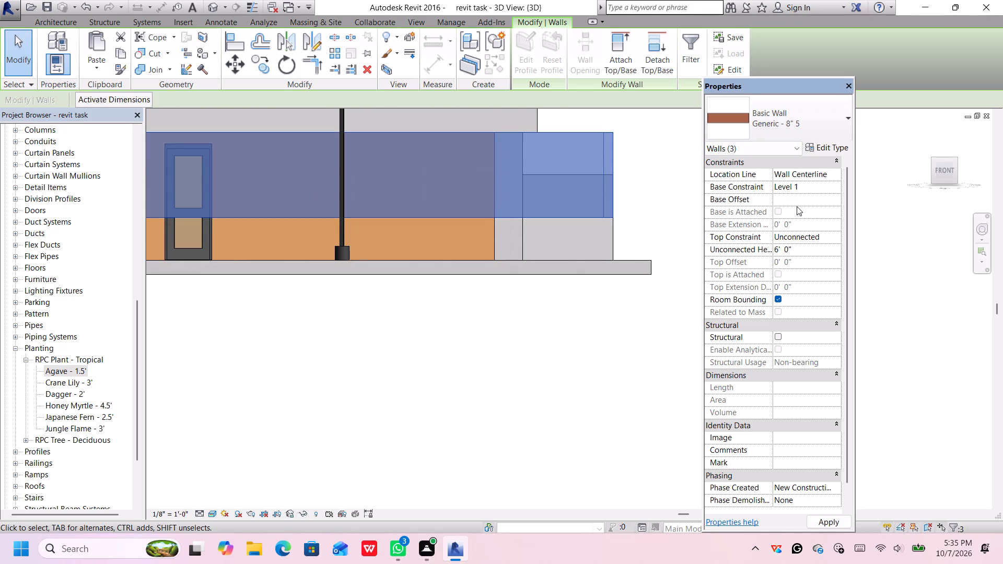
{"action": "key", "text": "0"}
{"action": "key", "text": "Return"}
Add the remaining front perimeter wall to the selection and nudge all four walls sideways to line up with the ground slab's ends.
{"action": "scroll", "coordinate": [663, 283], "scroll_direction": "down", "scroll_amount": 4}
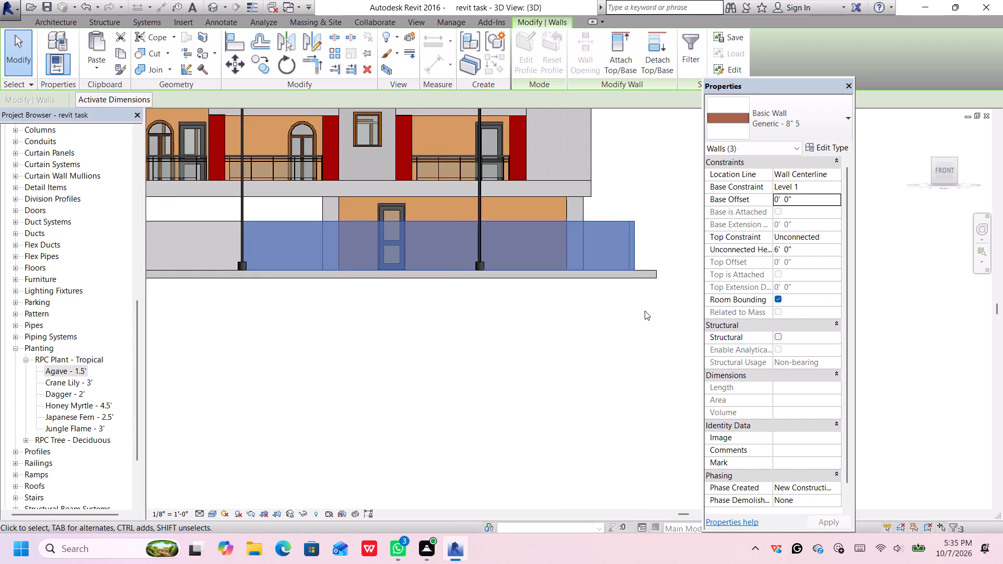
{"action": "middle_click_drag", "start_coordinate": [645, 312], "coordinate": [705, 305]}
{"action": "scroll", "coordinate": [619, 314], "scroll_direction": "down", "scroll_amount": 2}
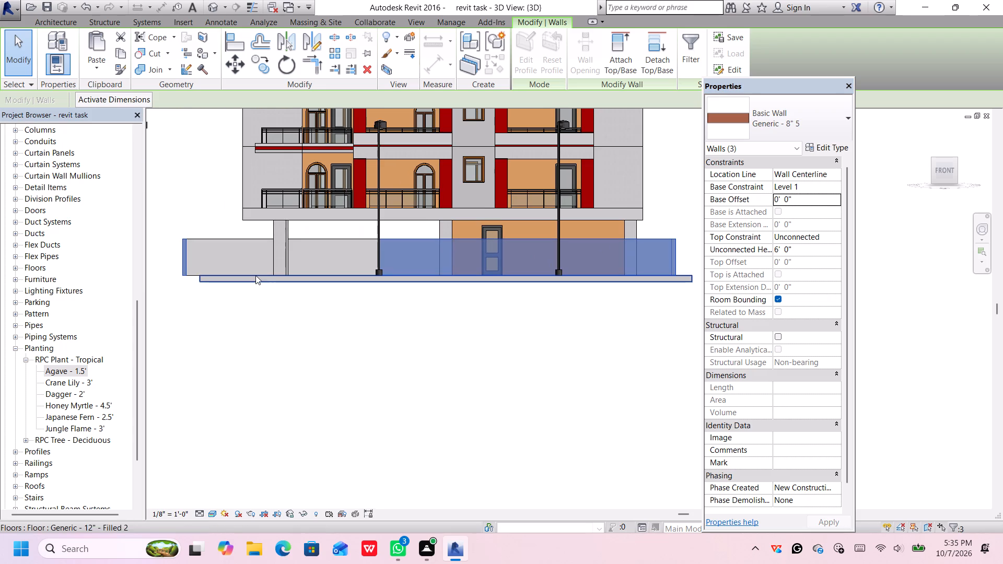
{"action": "left_click", "coordinate": [217, 250], "text": "ctrl"}
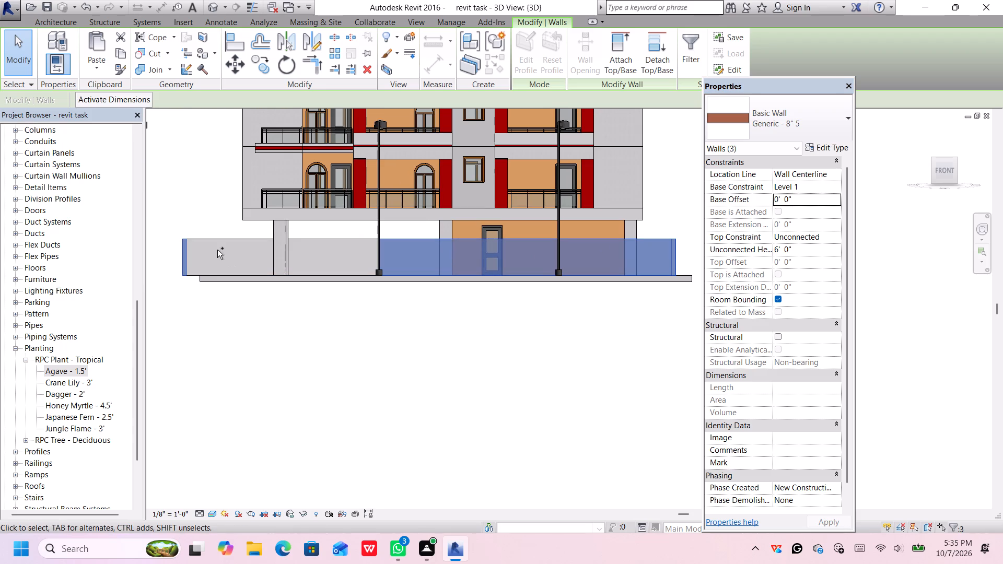
{"action": "left_click", "coordinate": [232, 241], "text": "ctrl"}
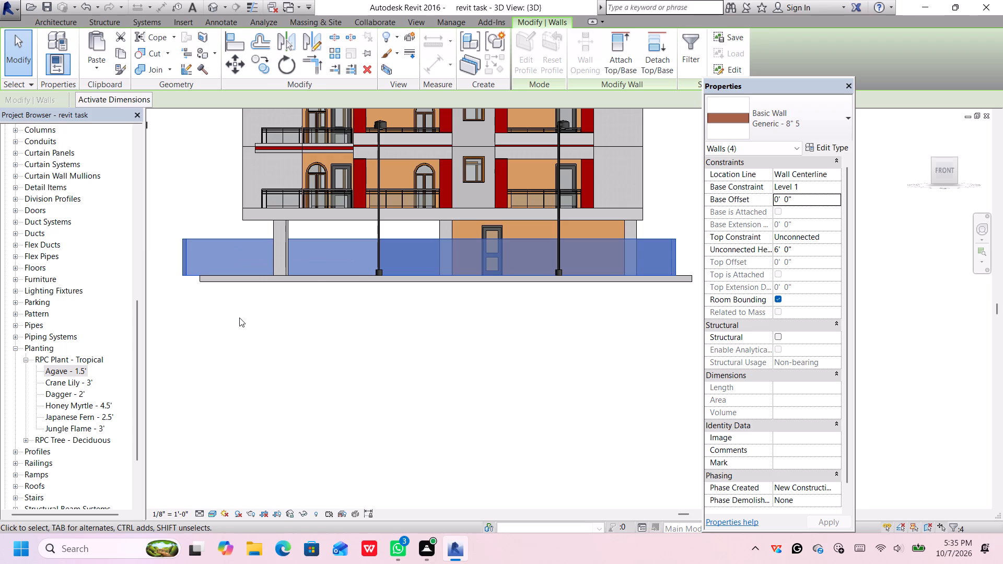
{"action": "key", "text": "Right"}
{"action": "key", "text": "Right"}
{"action": "key", "text": "Right"}
{"action": "key", "text": "Right"}
{"action": "key", "text": "Right"}
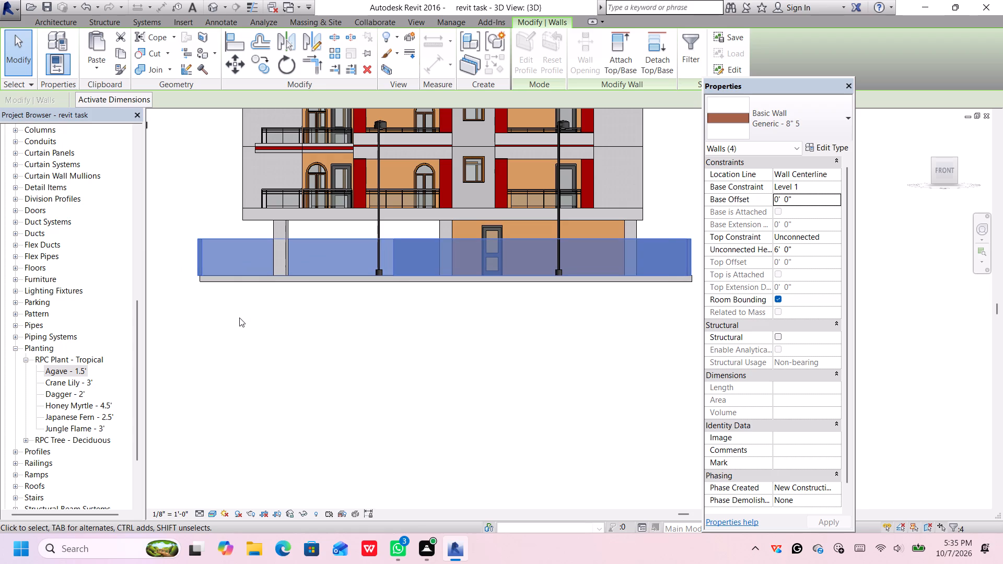
{"action": "key", "text": "Right"}
{"action": "key", "text": "Left"}
{"action": "key", "text": "Right"}
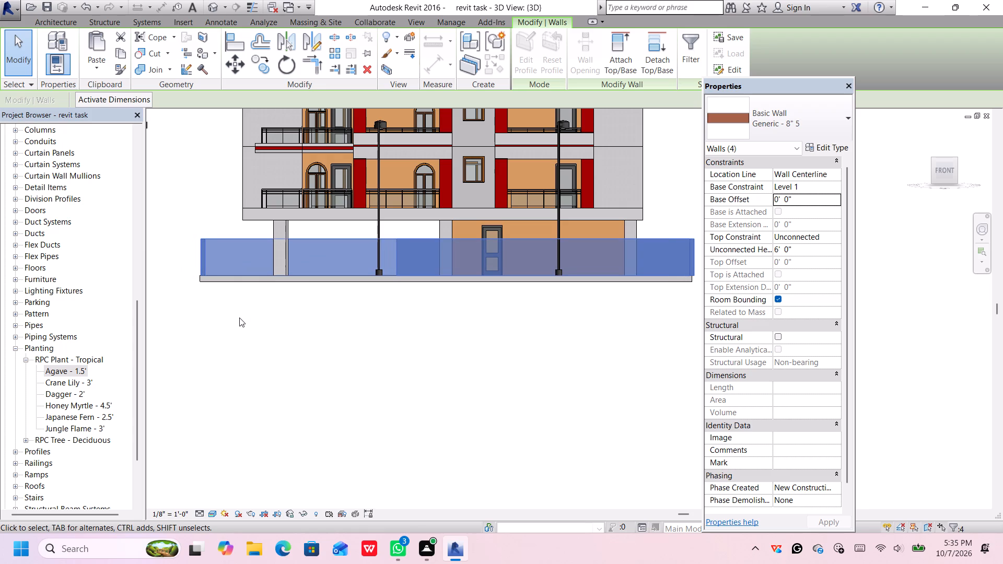
{"action": "left_click", "coordinate": [240, 318]}
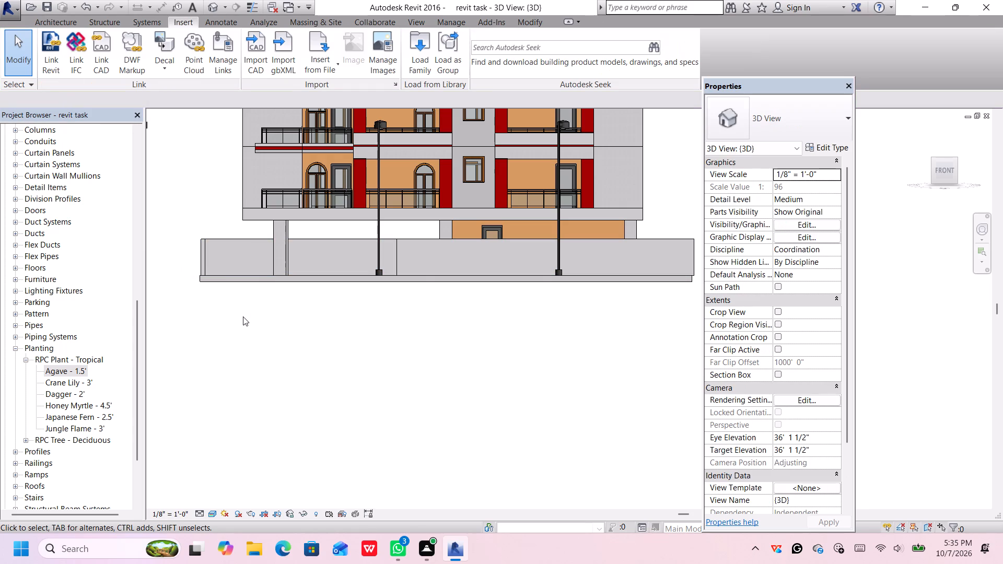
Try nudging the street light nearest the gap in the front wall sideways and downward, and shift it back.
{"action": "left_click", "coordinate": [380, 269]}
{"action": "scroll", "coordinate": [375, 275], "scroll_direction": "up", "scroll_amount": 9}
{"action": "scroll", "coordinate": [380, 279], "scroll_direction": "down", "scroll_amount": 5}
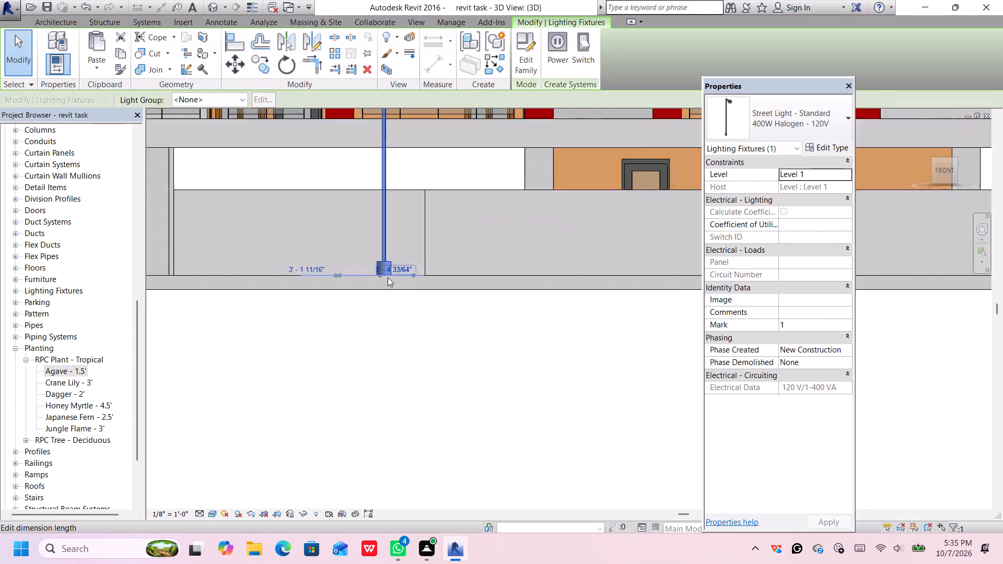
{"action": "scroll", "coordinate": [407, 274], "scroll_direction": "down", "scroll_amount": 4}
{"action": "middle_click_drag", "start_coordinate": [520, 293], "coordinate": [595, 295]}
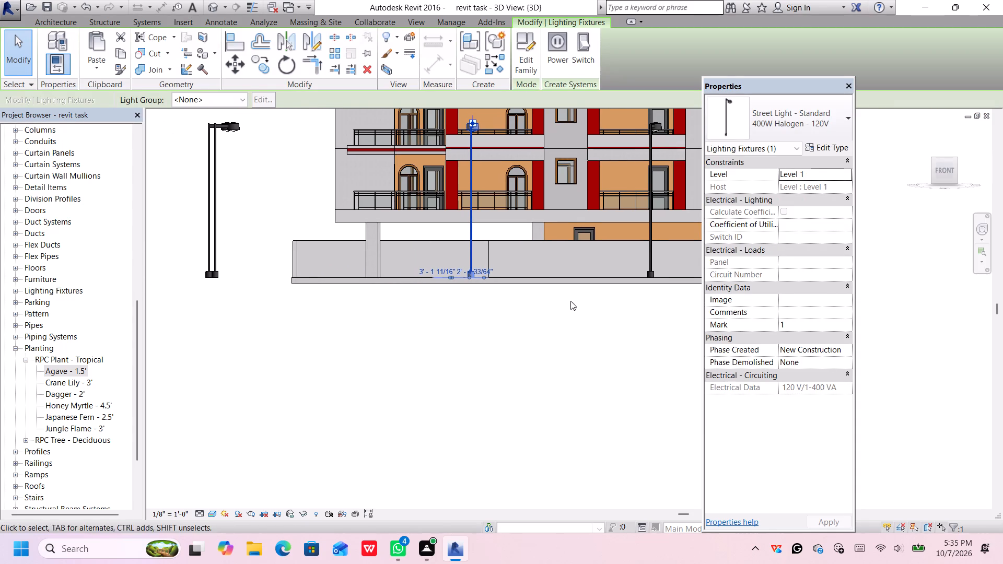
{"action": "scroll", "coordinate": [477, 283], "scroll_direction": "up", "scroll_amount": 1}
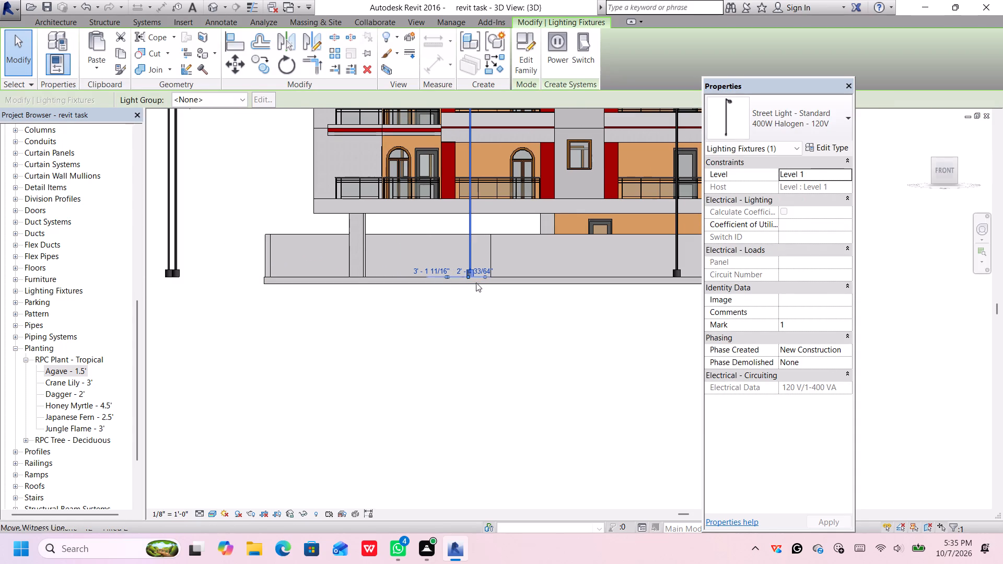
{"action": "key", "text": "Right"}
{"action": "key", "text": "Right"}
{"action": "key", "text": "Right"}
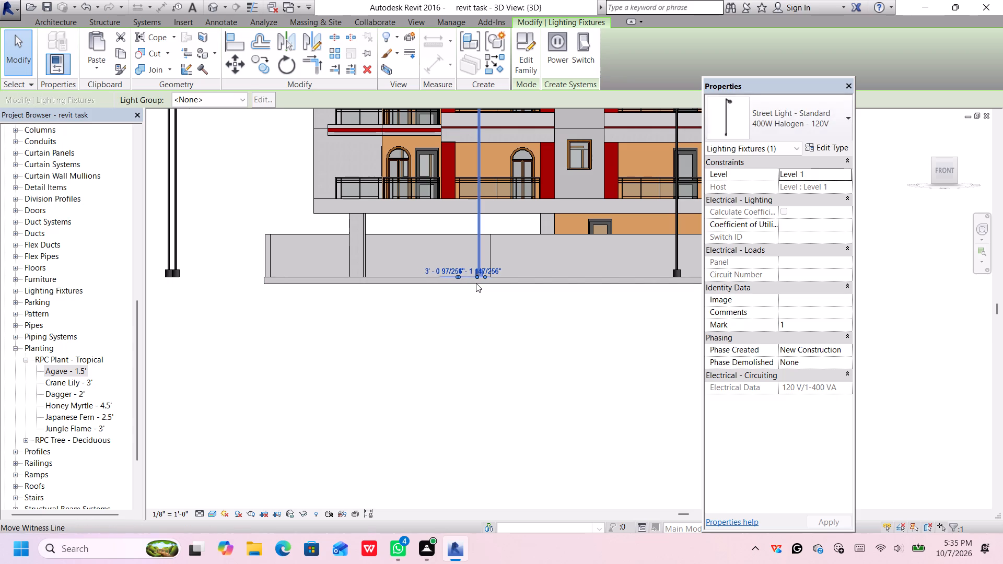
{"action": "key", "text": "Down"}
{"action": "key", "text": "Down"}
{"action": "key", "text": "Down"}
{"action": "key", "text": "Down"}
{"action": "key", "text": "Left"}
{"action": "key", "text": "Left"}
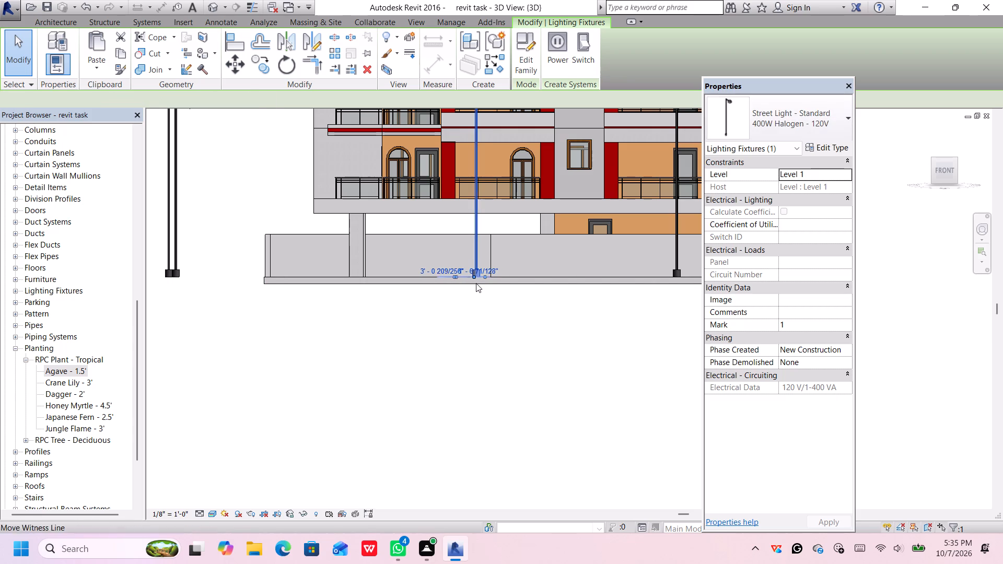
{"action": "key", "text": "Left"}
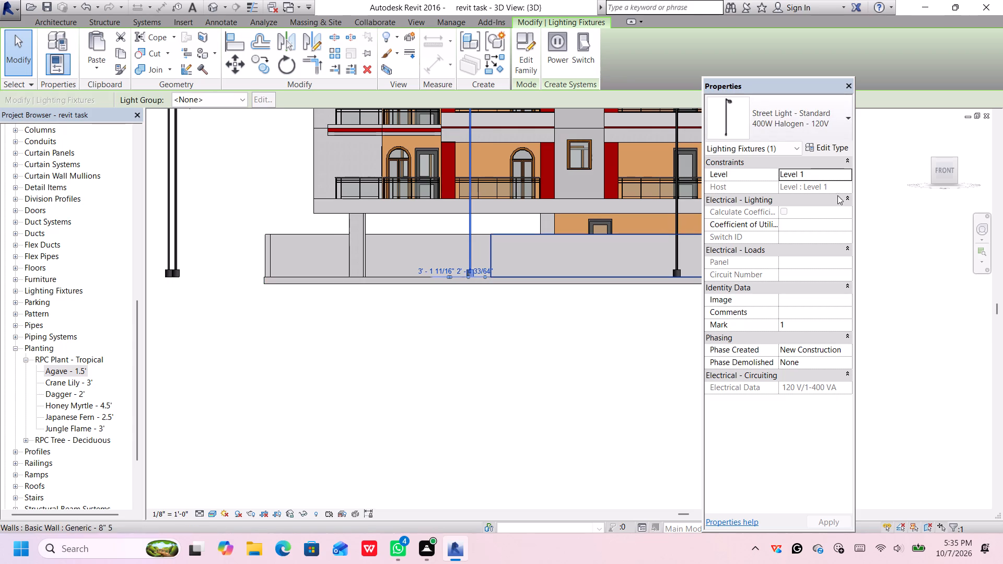
Check the street light and the realigned perimeter walls against the ground slab from the front-left corner of the 3D view.
{"action": "left_click", "coordinate": [935, 159]}
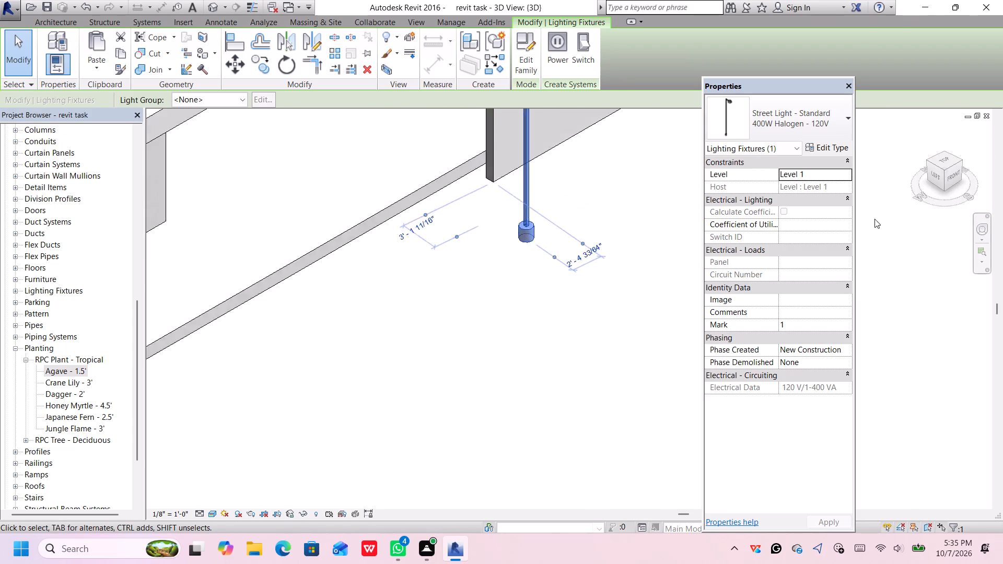
{"action": "scroll", "coordinate": [751, 248], "scroll_direction": "down", "scroll_amount": 3}
{"action": "middle_click_drag", "start_coordinate": [599, 370], "coordinate": [602, 296]}
{"action": "scroll", "coordinate": [603, 296], "scroll_direction": "down", "scroll_amount": 2}
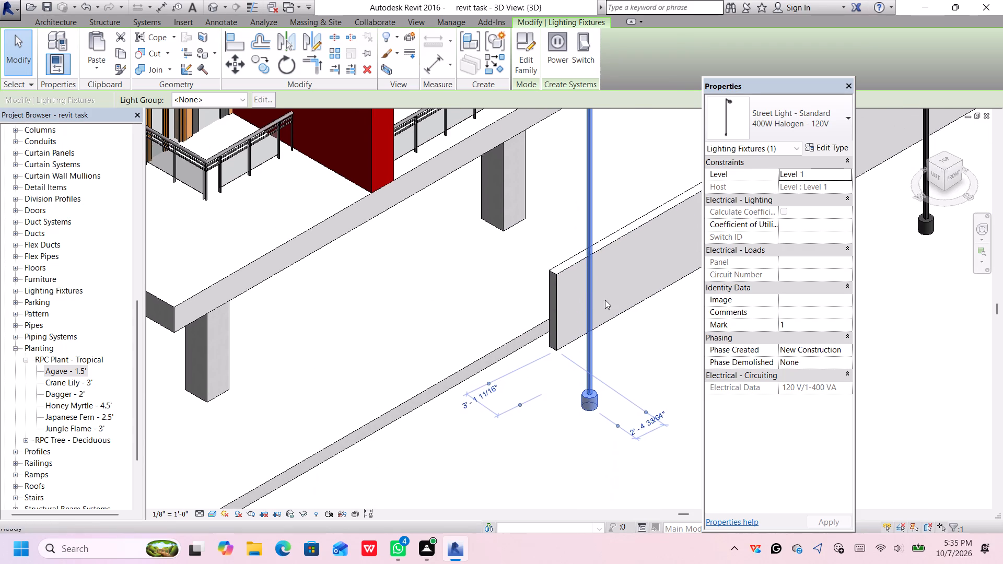
{"action": "scroll", "coordinate": [605, 300], "scroll_direction": "down", "scroll_amount": 6}
{"action": "left_click", "coordinate": [578, 410]}
{"action": "scroll", "coordinate": [598, 392], "scroll_direction": "down", "scroll_amount": 3}
{"action": "middle_click_drag", "start_coordinate": [612, 394], "coordinate": [608, 417]}
{"action": "middle_click_drag", "start_coordinate": [601, 429], "coordinate": [597, 427]}
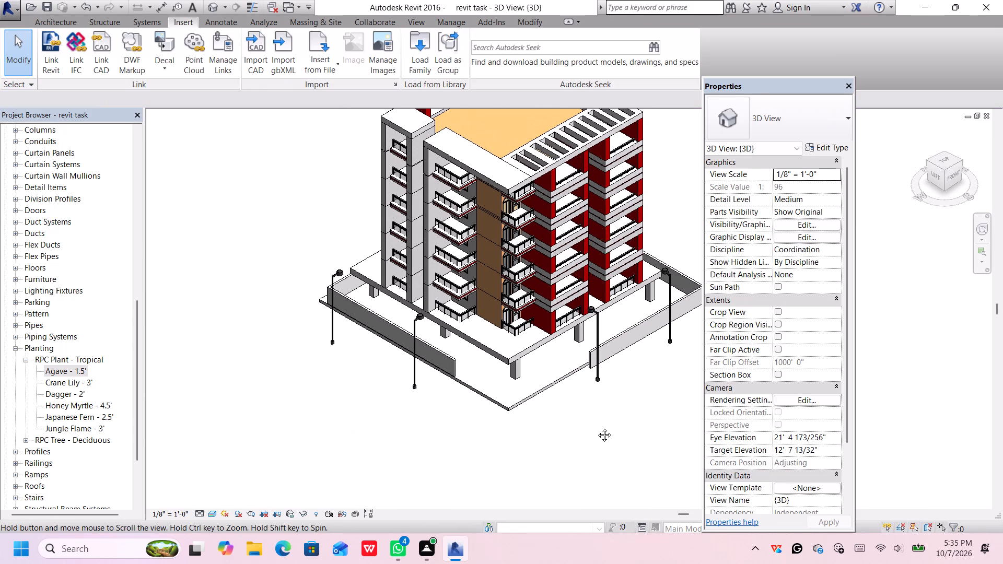
{"action": "middle_click_drag", "start_coordinate": [597, 427], "coordinate": [592, 474]}
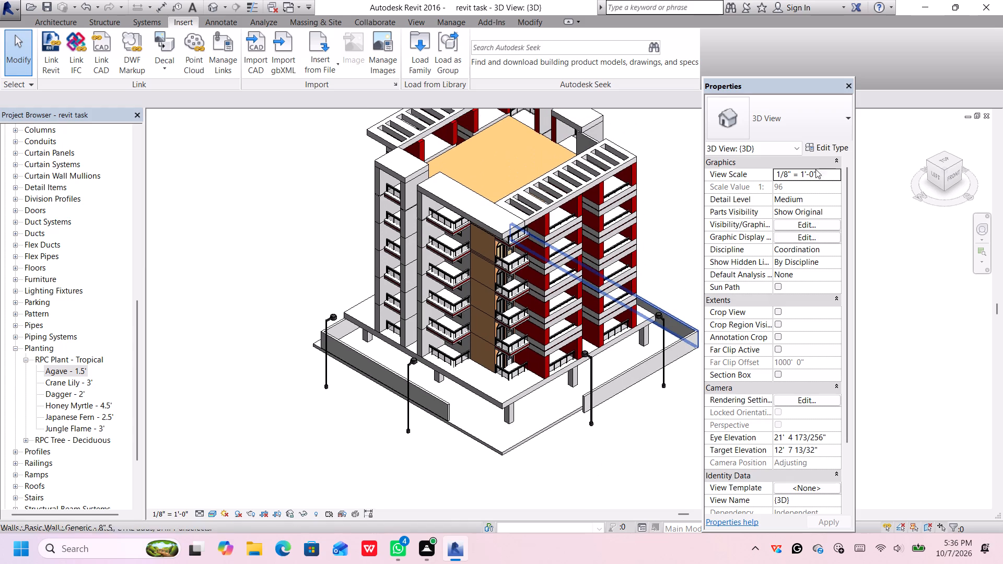
Hide the element properties and examine the whole building, its perimeter walls, street lights and the slab's underside.
{"action": "left_click", "coordinate": [849, 85]}
{"action": "middle_click_drag", "start_coordinate": [738, 442], "coordinate": [729, 437]}
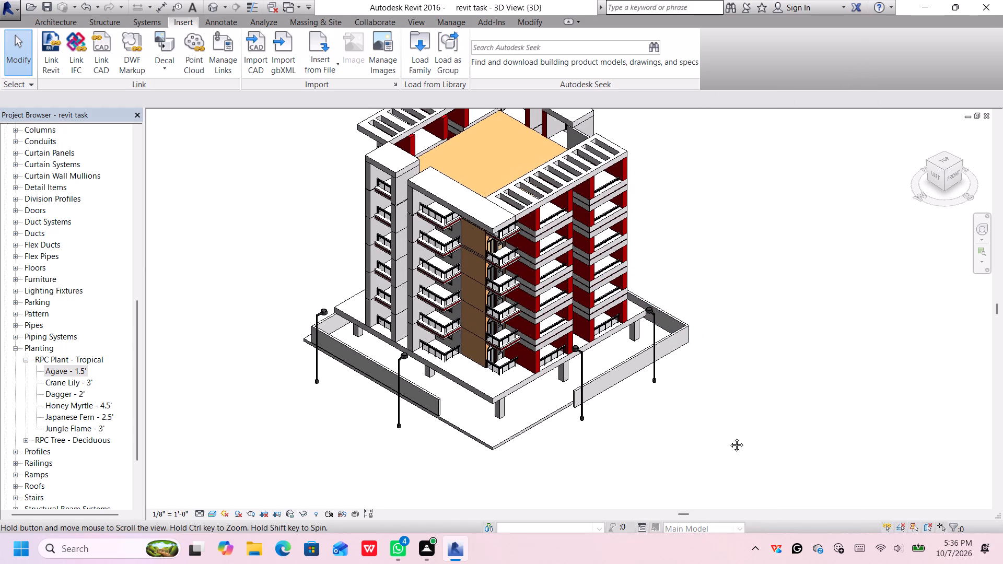
{"action": "middle_click_drag", "start_coordinate": [729, 437], "coordinate": [770, 347]}
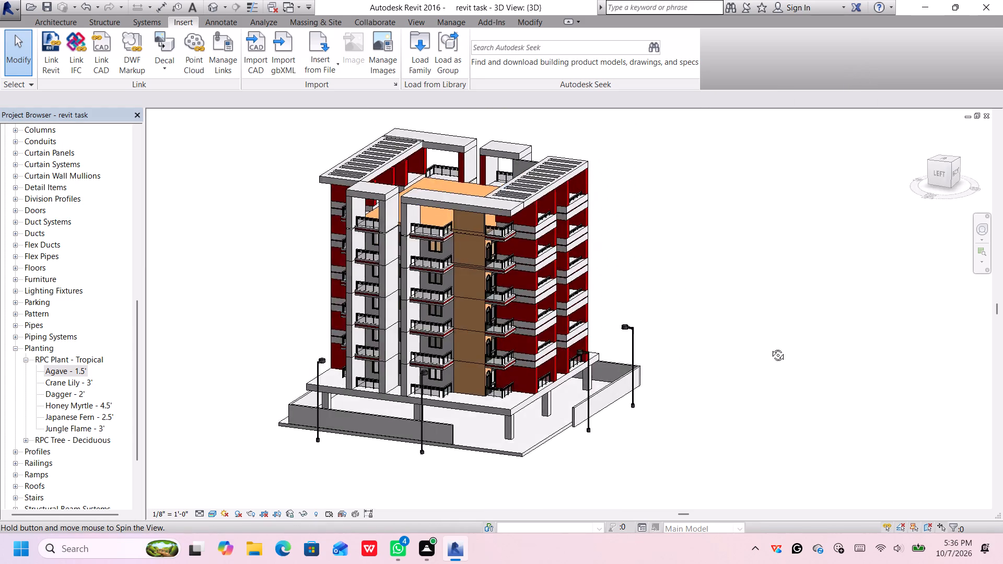
{"action": "middle_click_drag", "start_coordinate": [770, 347], "coordinate": [683, 309]}
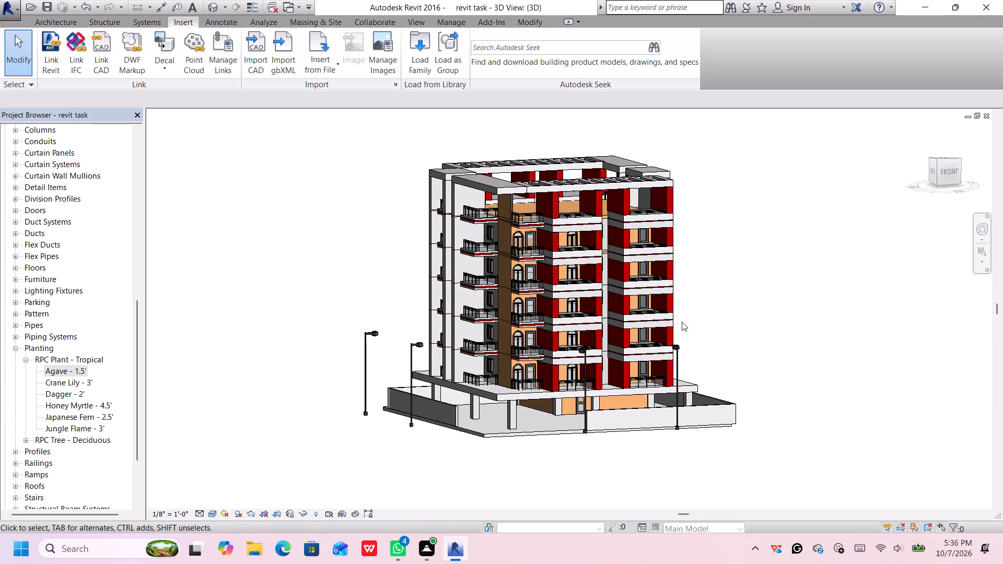
{"action": "scroll", "coordinate": [732, 355], "scroll_direction": "up", "scroll_amount": 1}
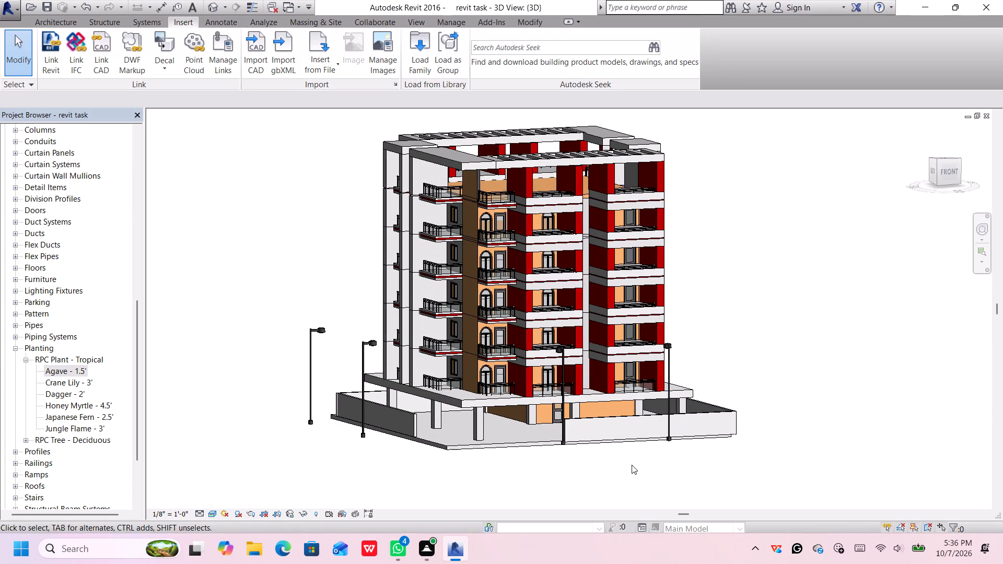
{"action": "middle_click_drag", "start_coordinate": [631, 467], "coordinate": [678, 472]}
{"action": "middle_click", "coordinate": [677, 472]}
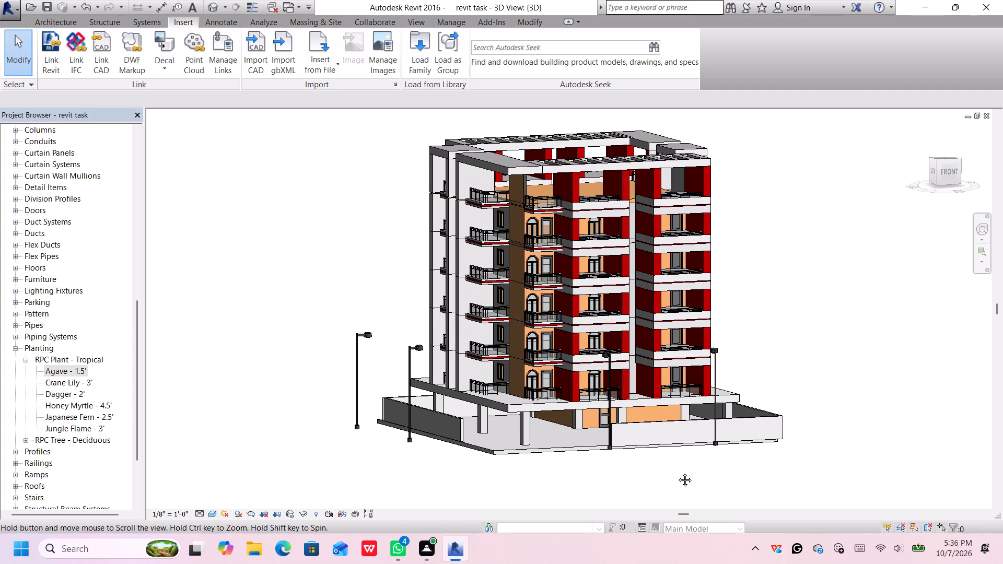
{"action": "middle_click_drag", "start_coordinate": [677, 472], "coordinate": [674, 462]}
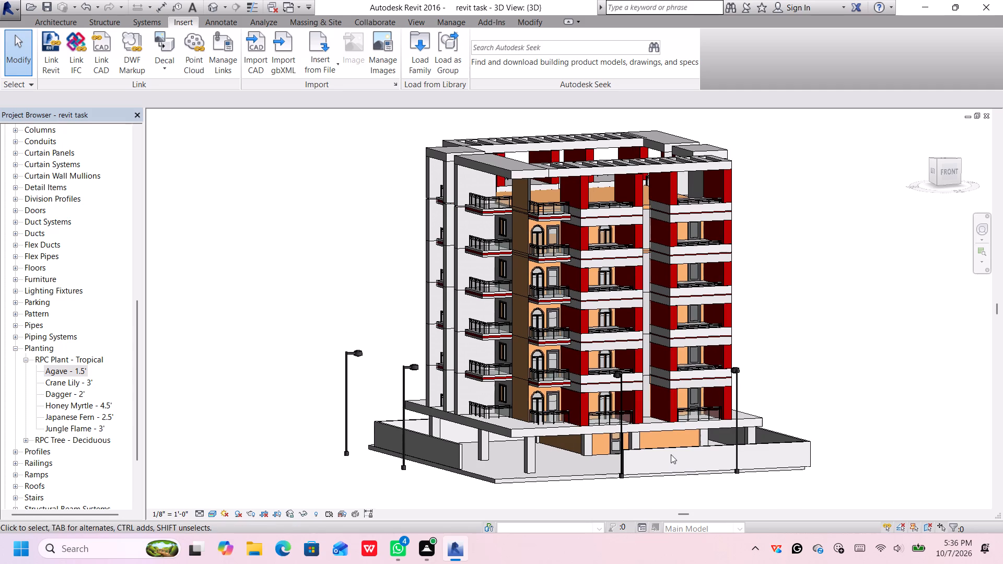
{"action": "middle_click_drag", "start_coordinate": [678, 498], "coordinate": [659, 474]}
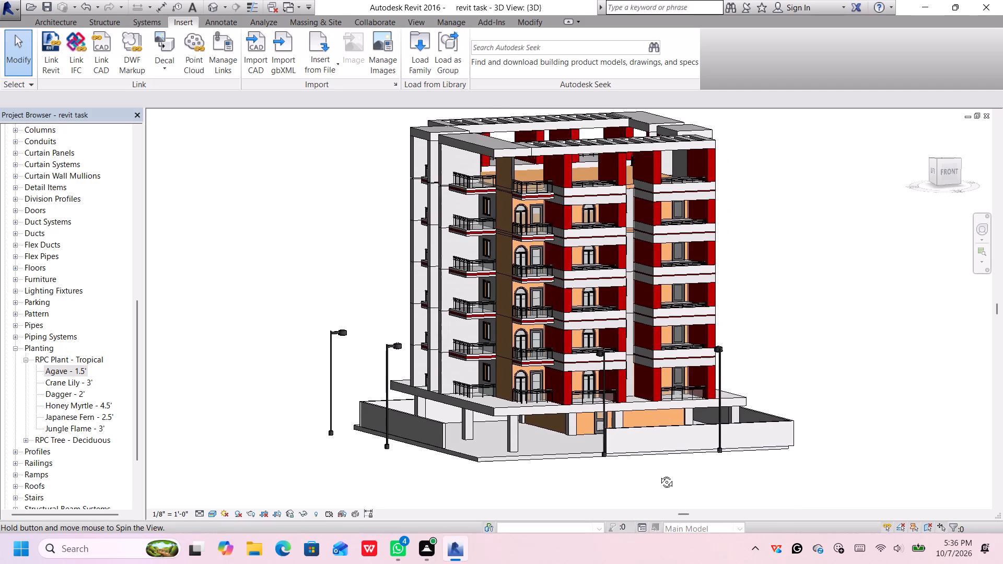
{"action": "middle_click_drag", "start_coordinate": [659, 474], "coordinate": [669, 385]}
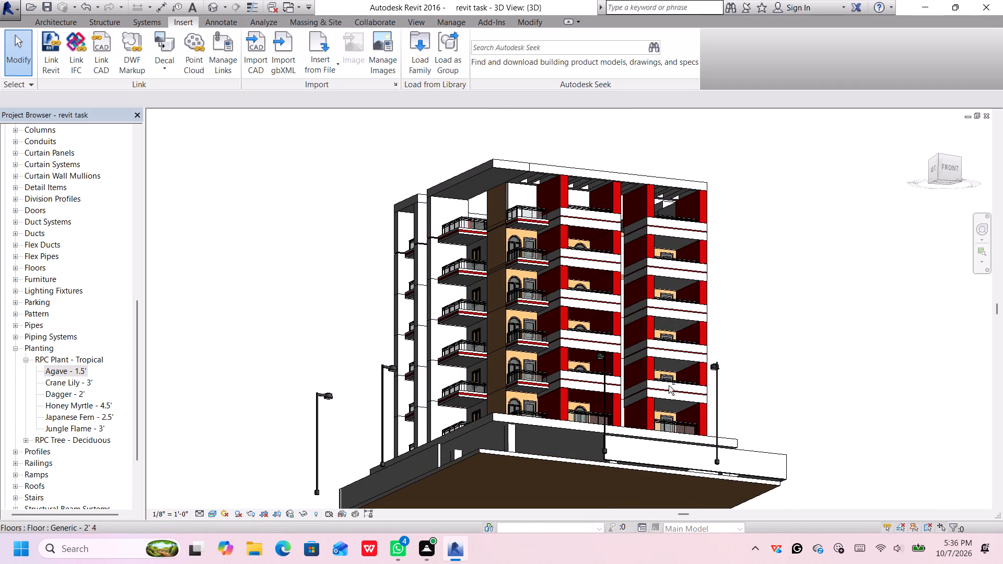
{"action": "middle_click_drag", "start_coordinate": [650, 484], "coordinate": [634, 414]}
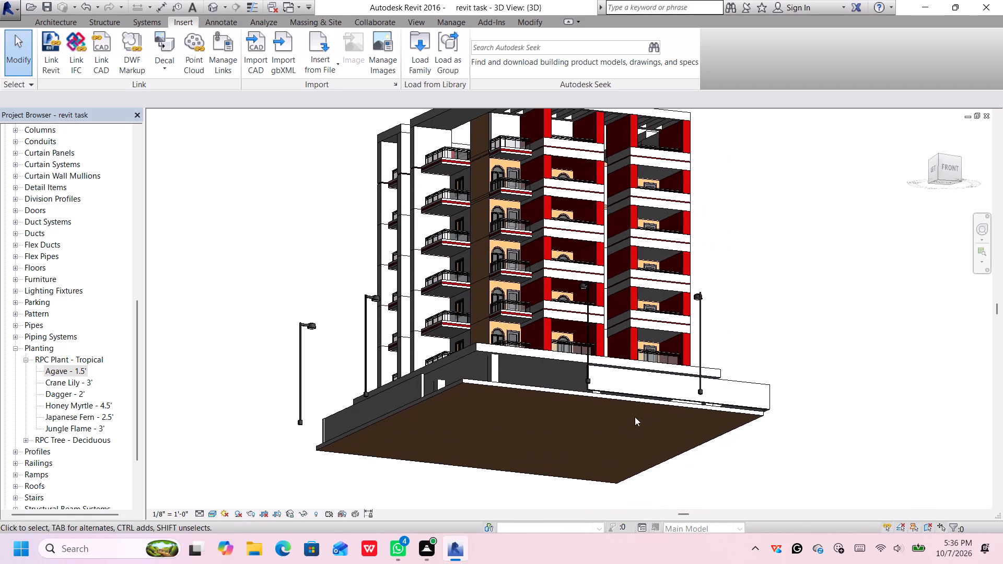
{"action": "middle_click_drag", "start_coordinate": [640, 449], "coordinate": [629, 395]}
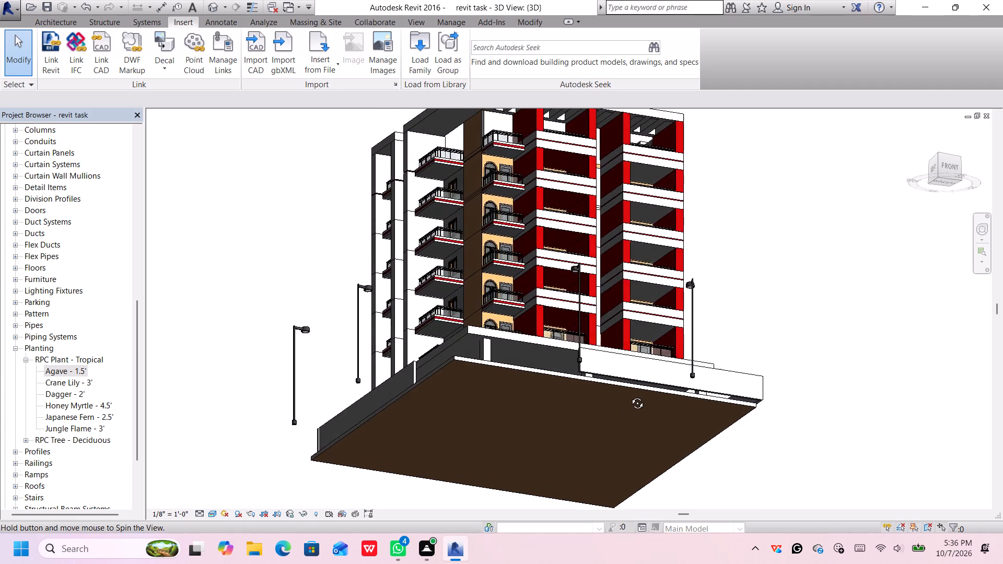
{"action": "middle_click_drag", "start_coordinate": [629, 395], "coordinate": [637, 497]}
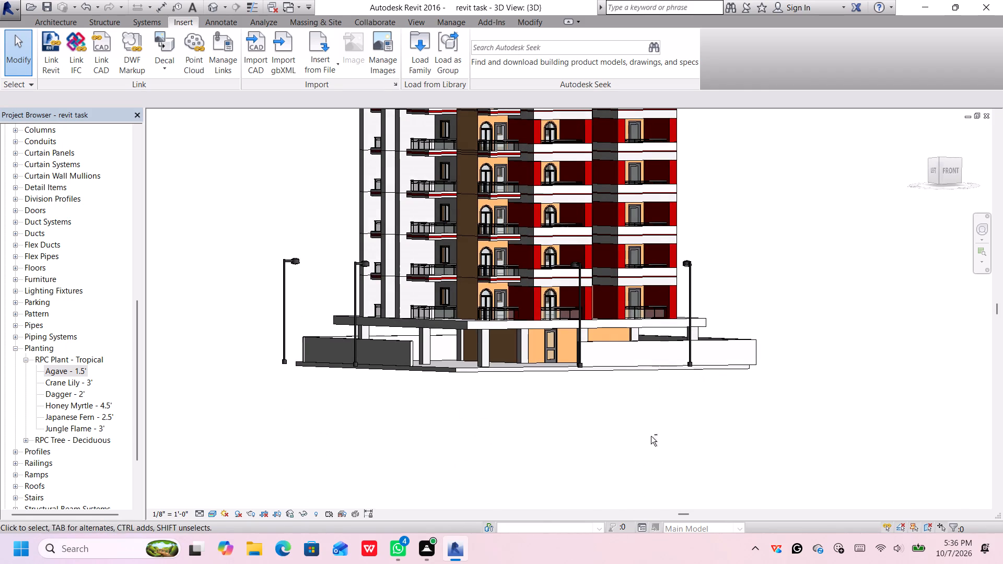
{"action": "middle_click_drag", "start_coordinate": [651, 437], "coordinate": [656, 475], "text": "shift"}
{"action": "scroll", "coordinate": [653, 429], "scroll_direction": "down", "scroll_amount": 3, "text": "shift"}
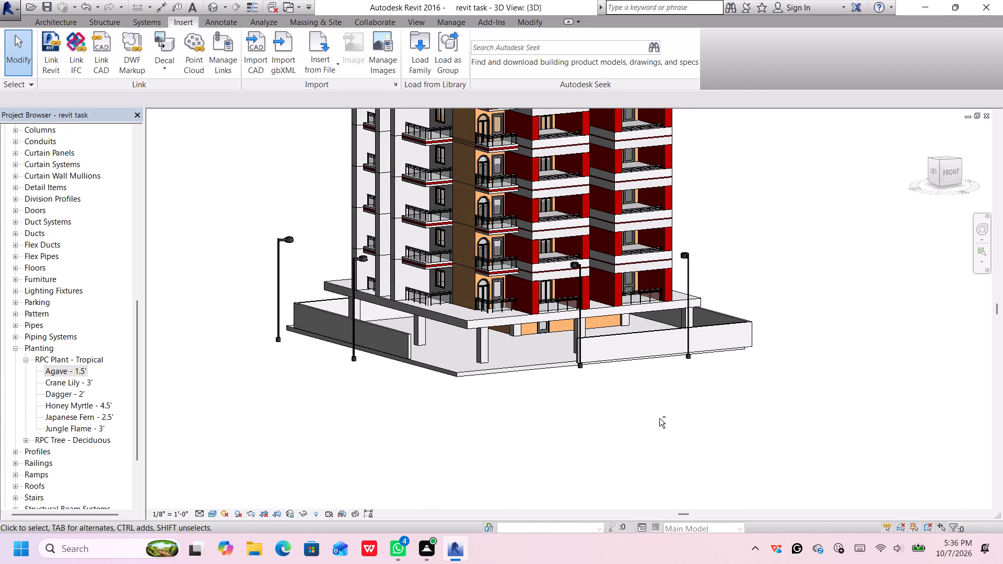
{"action": "middle_click_drag", "start_coordinate": [663, 425], "coordinate": [671, 453], "text": "shift"}
{"action": "scroll", "coordinate": [669, 440], "scroll_direction": "down", "scroll_amount": 4}
{"action": "scroll", "coordinate": [669, 440], "scroll_direction": "up", "scroll_amount": 4}
{"action": "scroll", "coordinate": [669, 440], "scroll_direction": "down", "scroll_amount": 2}
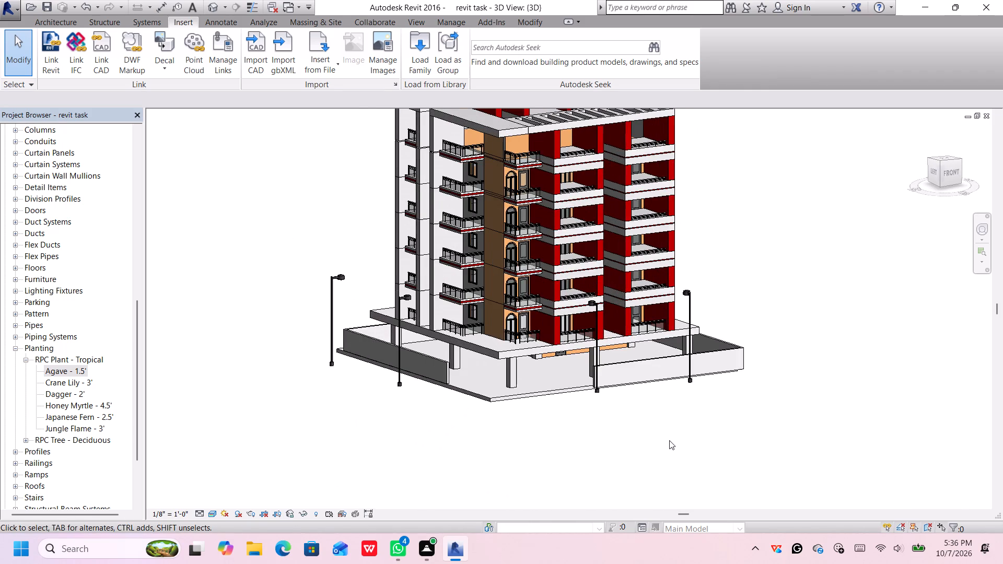
{"action": "middle_click_drag", "start_coordinate": [666, 442], "coordinate": [664, 463]}
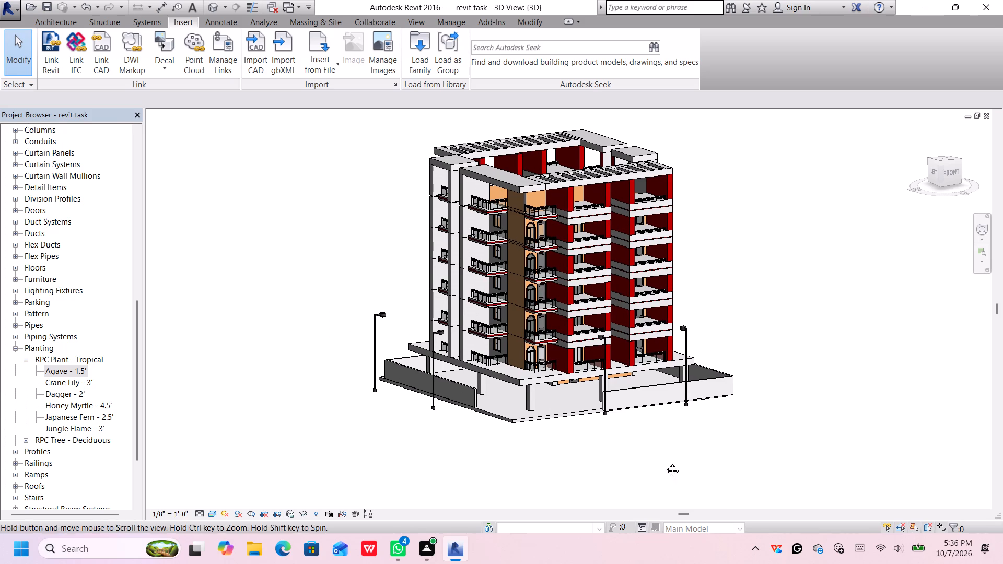
{"action": "middle_click_drag", "start_coordinate": [664, 463], "coordinate": [663, 474]}
{"action": "scroll", "coordinate": [752, 357], "scroll_direction": "up", "scroll_amount": 2}
{"action": "middle_click_drag", "start_coordinate": [753, 352], "coordinate": [769, 377]}
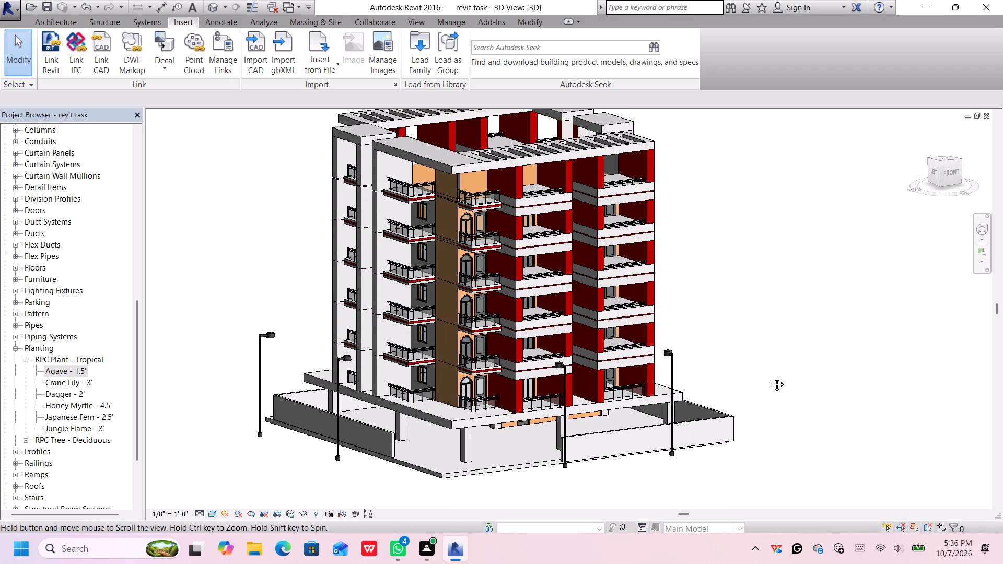
{"action": "middle_click_drag", "start_coordinate": [769, 377], "coordinate": [787, 397]}
{"action": "middle_click", "coordinate": [786, 395]}
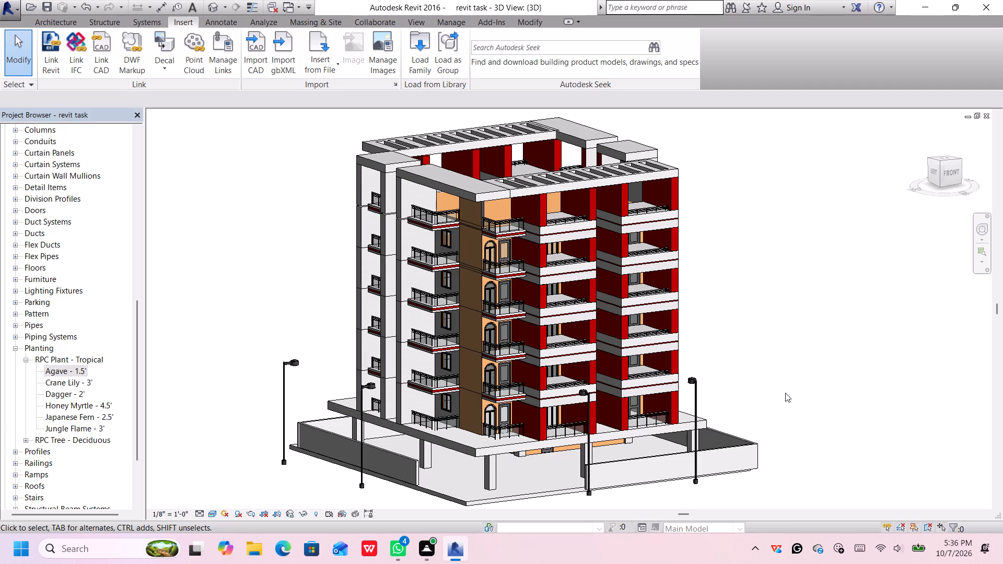
Print the 3D view with Microsoft Print to PDF and name the output file "revit task".
{"action": "key", "text": "ctrl+p"}
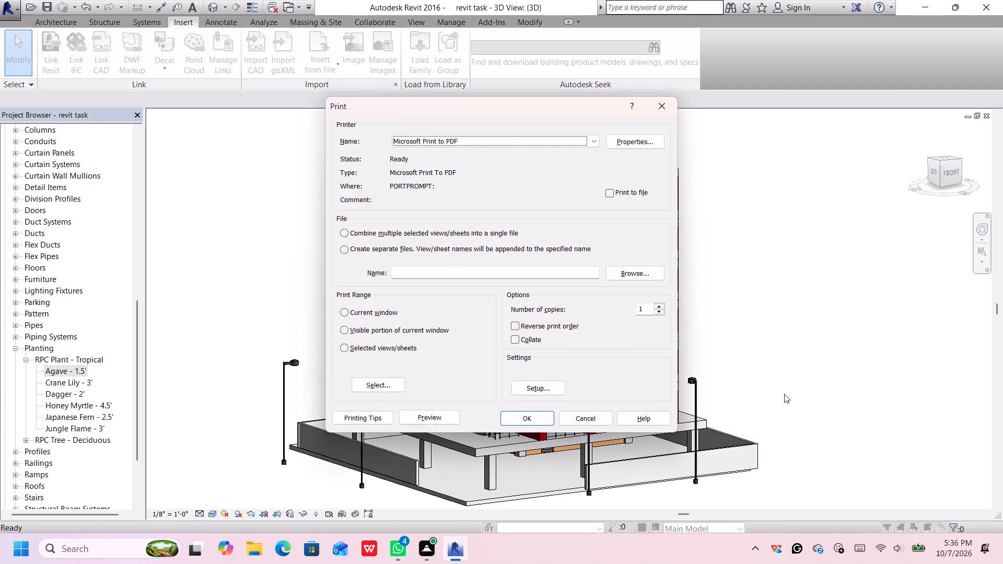
{"action": "left_click", "coordinate": [531, 422]}
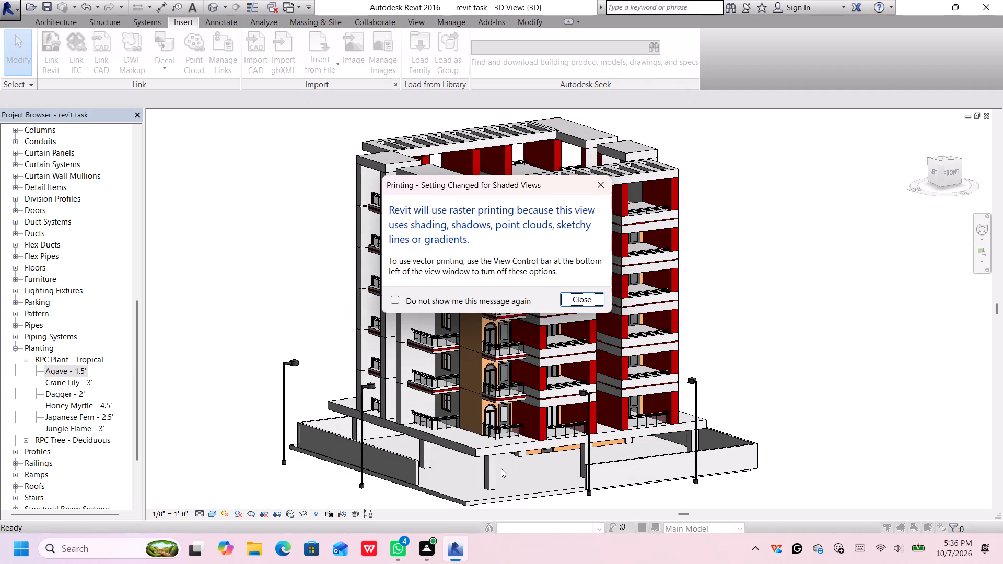
{"action": "left_click", "coordinate": [571, 302]}
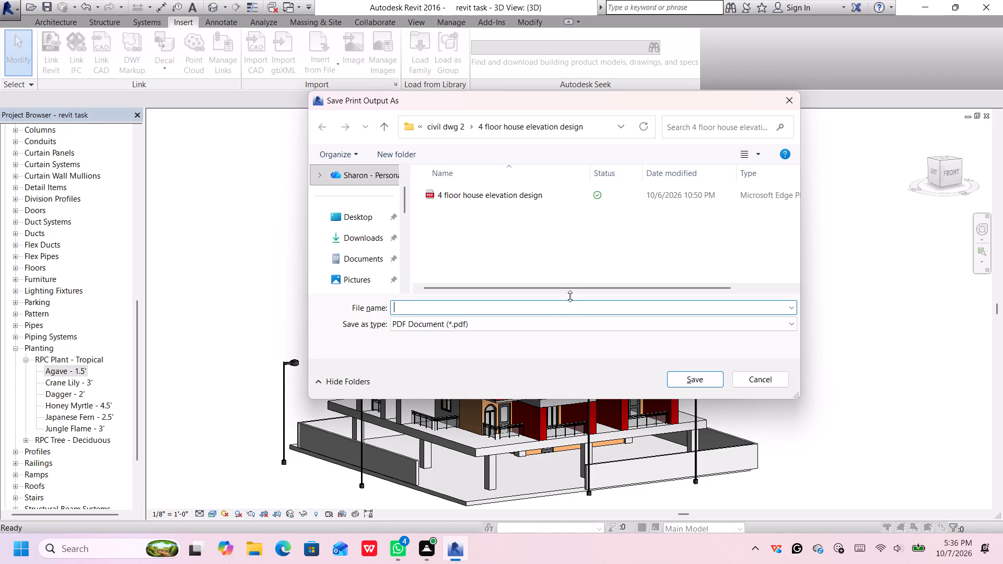
{"action": "key", "text": "r"}
{"action": "key", "text": "e"}
{"action": "key", "text": "v"}
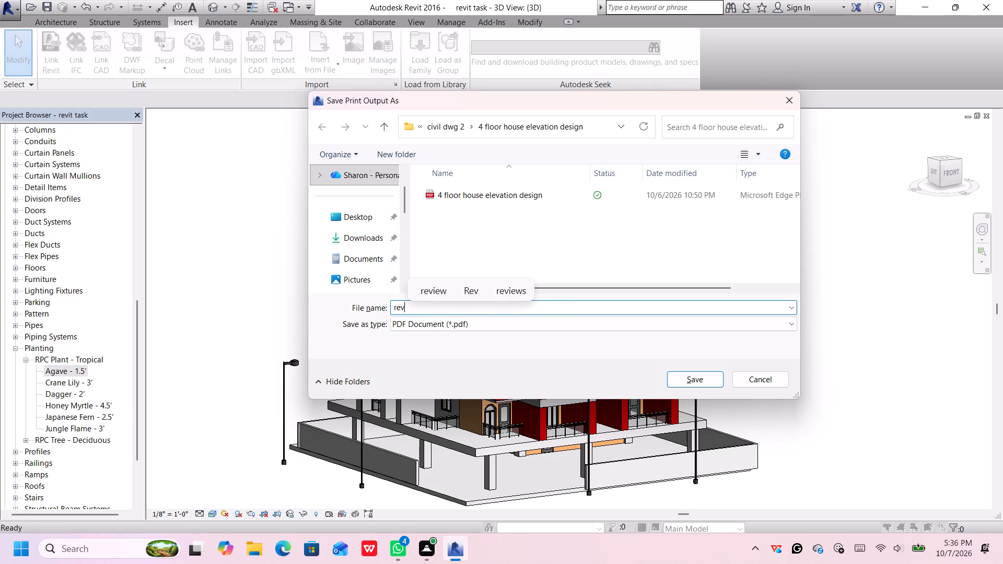
{"action": "key", "text": "i"}
{"action": "key", "text": "t"}
{"action": "key", "text": "space"}
{"action": "key", "text": "t"}
{"action": "key", "text": "a"}
{"action": "key", "text": "s"}
{"action": "key", "text": "k"}
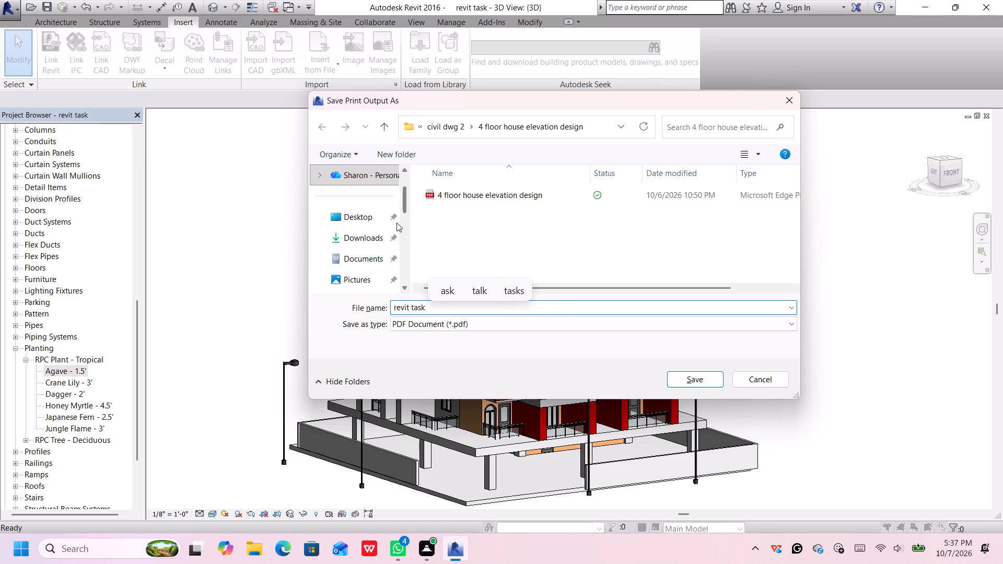
Save the PDF in the "revit task" folder inside Desktop, "synbiosis solutions", "civil dwg 2".
{"action": "left_click", "coordinate": [364, 214]}
{"action": "scroll", "coordinate": [476, 234], "scroll_direction": "down", "scroll_amount": 2}
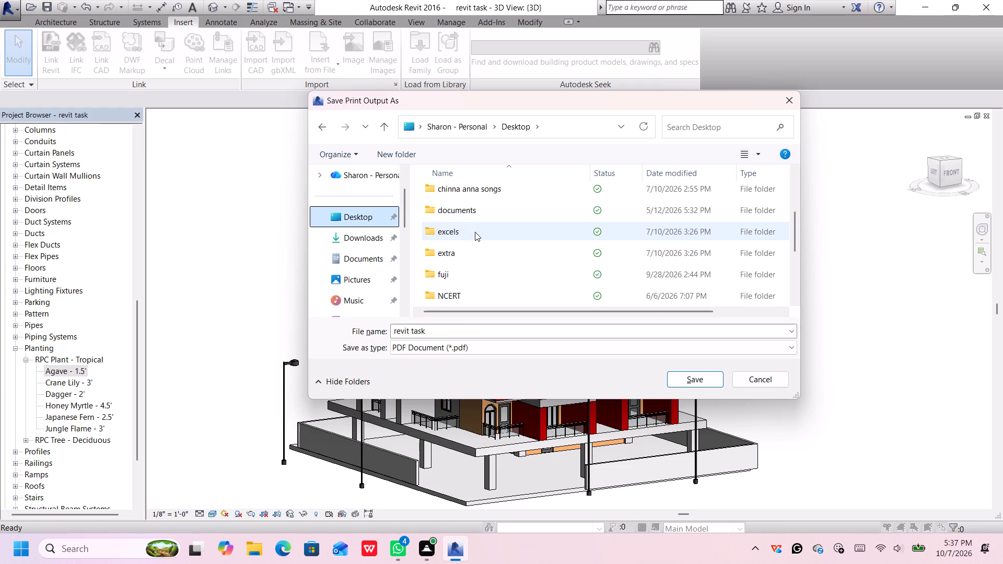
{"action": "scroll", "coordinate": [475, 232], "scroll_direction": "down", "scroll_amount": 3}
{"action": "double_click", "coordinate": [474, 256]}
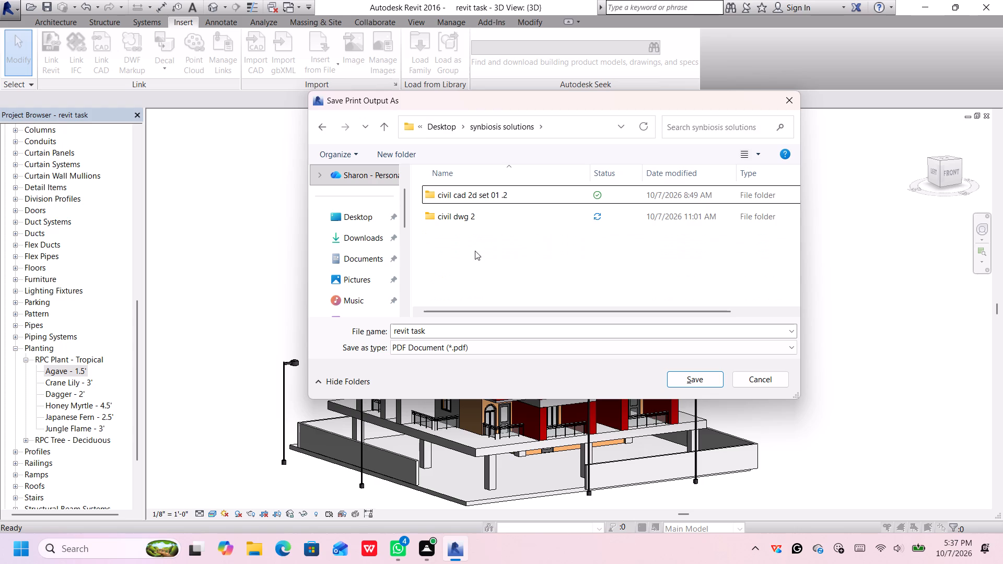
{"action": "double_click", "coordinate": [501, 214]}
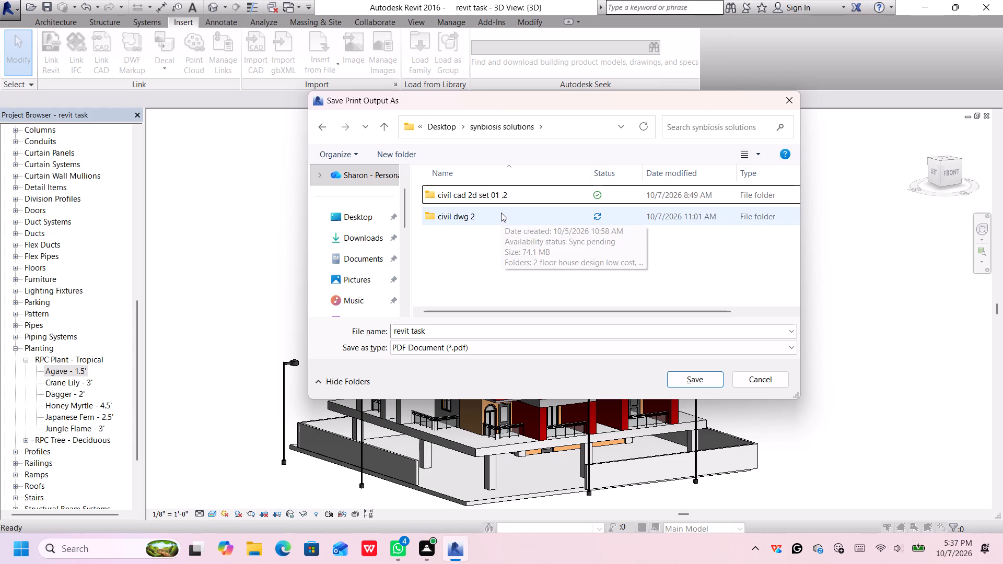
{"action": "double_click", "coordinate": [488, 258]}
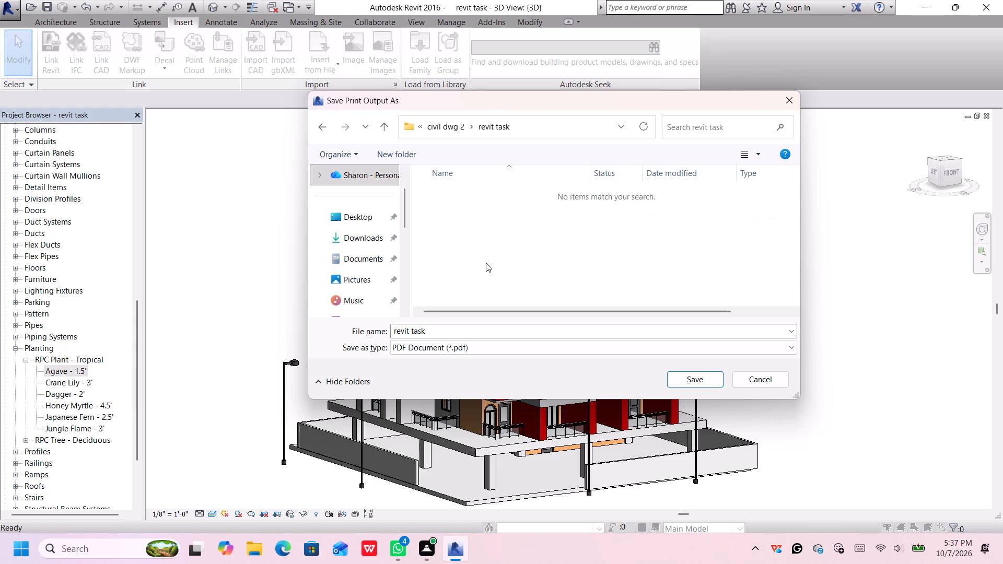
{"action": "left_click", "coordinate": [705, 382]}
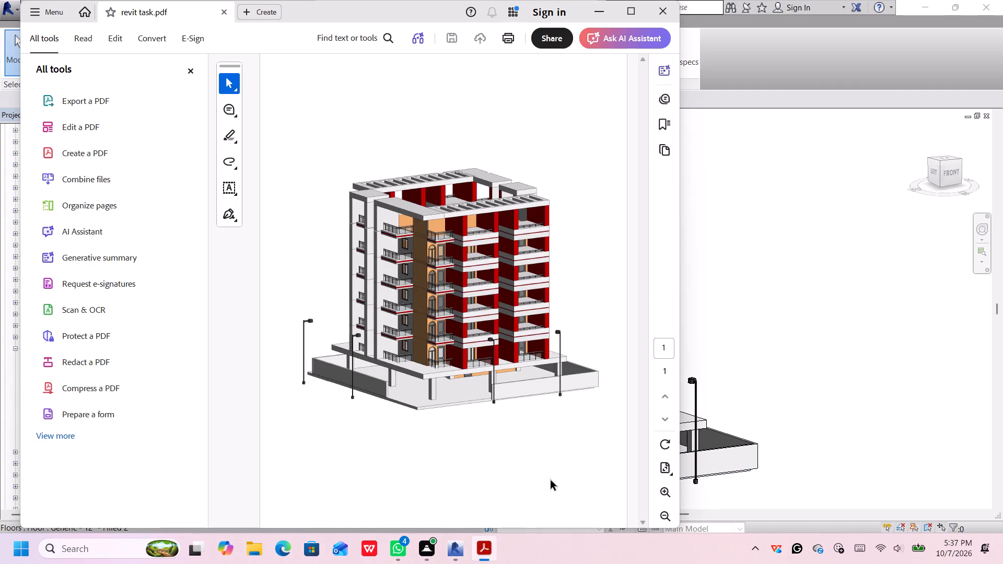
Check the printed building view in the PDF opened in Adobe Acrobat, and close the file.
{"action": "scroll", "coordinate": [507, 354], "scroll_direction": "down", "scroll_amount": 3}
{"action": "scroll", "coordinate": [505, 426], "scroll_direction": "down", "scroll_amount": 4}
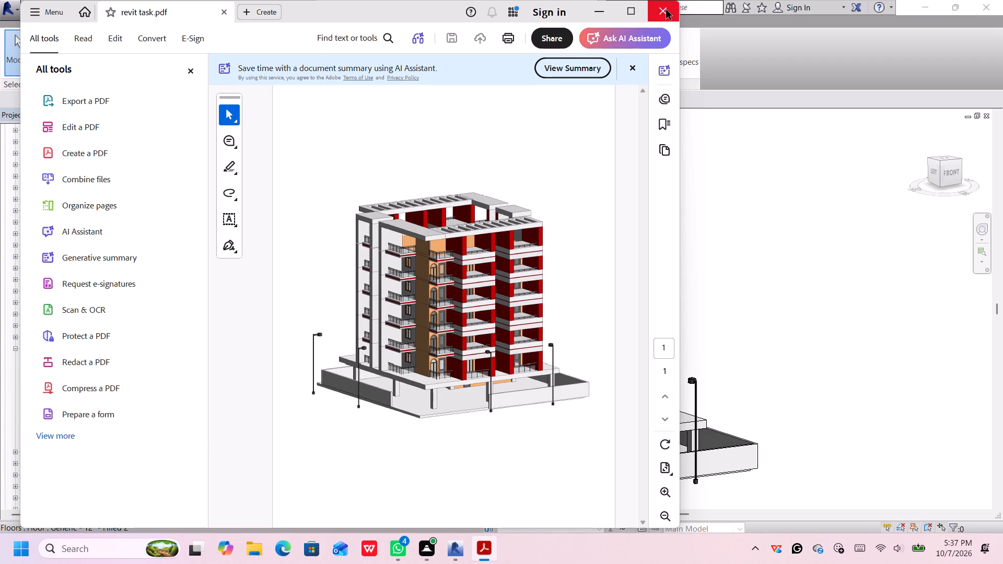
{"action": "left_click", "coordinate": [664, 10]}
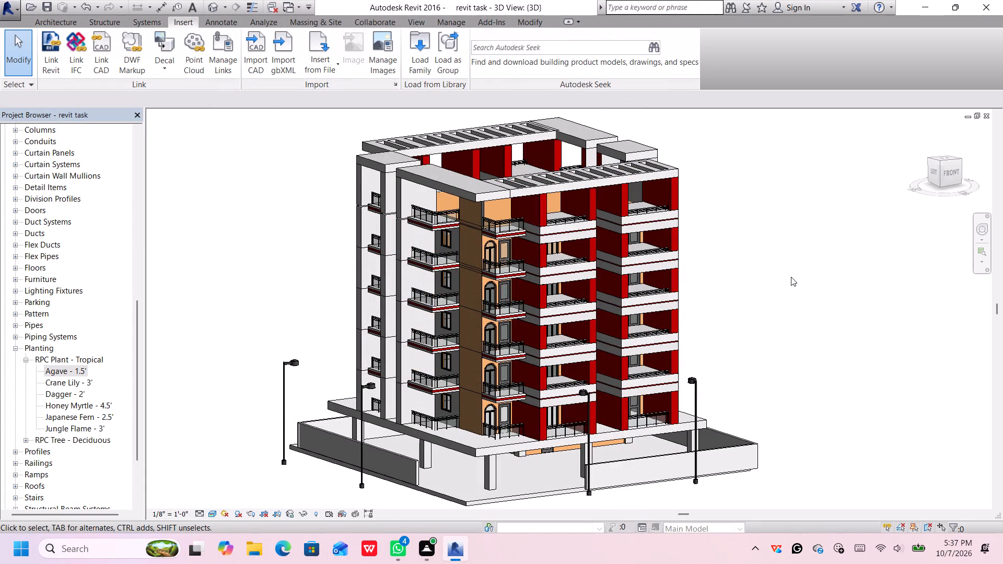
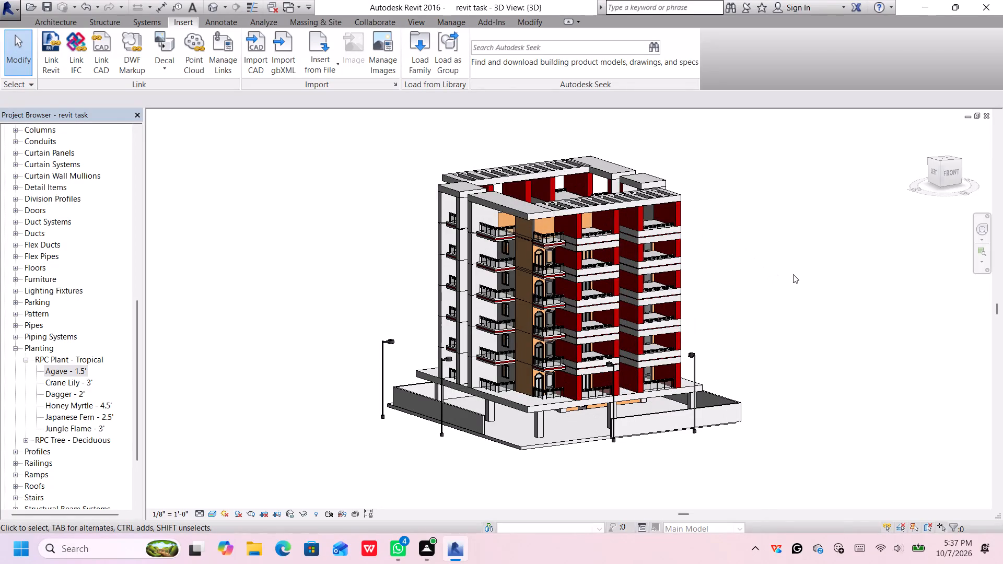
Group the entire building model, including the perimeter walls and street lights, as a model group named "revit building".
{"action": "left_click_drag", "start_coordinate": [773, 121], "coordinate": [588, 206]}
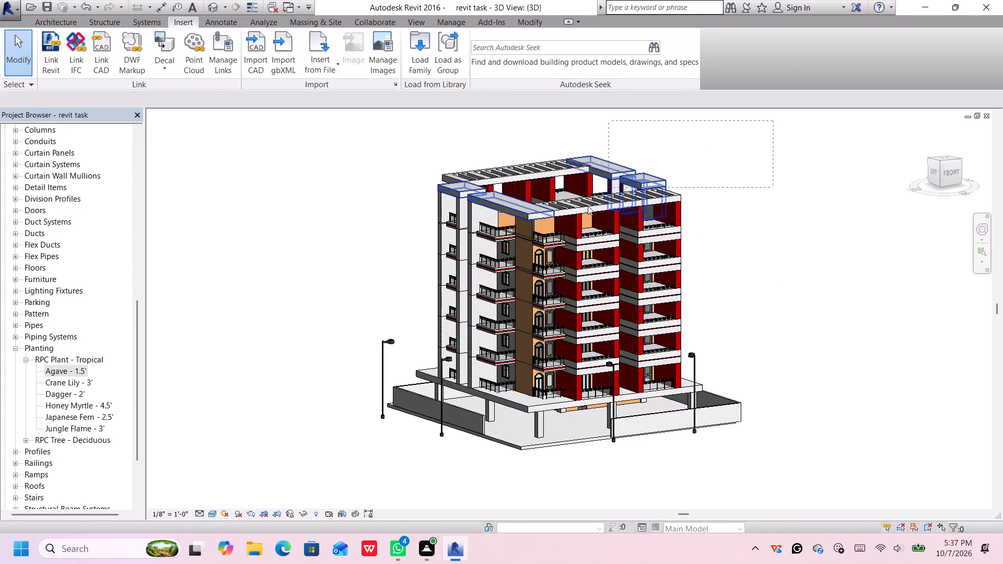
{"action": "left_click_drag", "start_coordinate": [588, 206], "coordinate": [345, 480]}
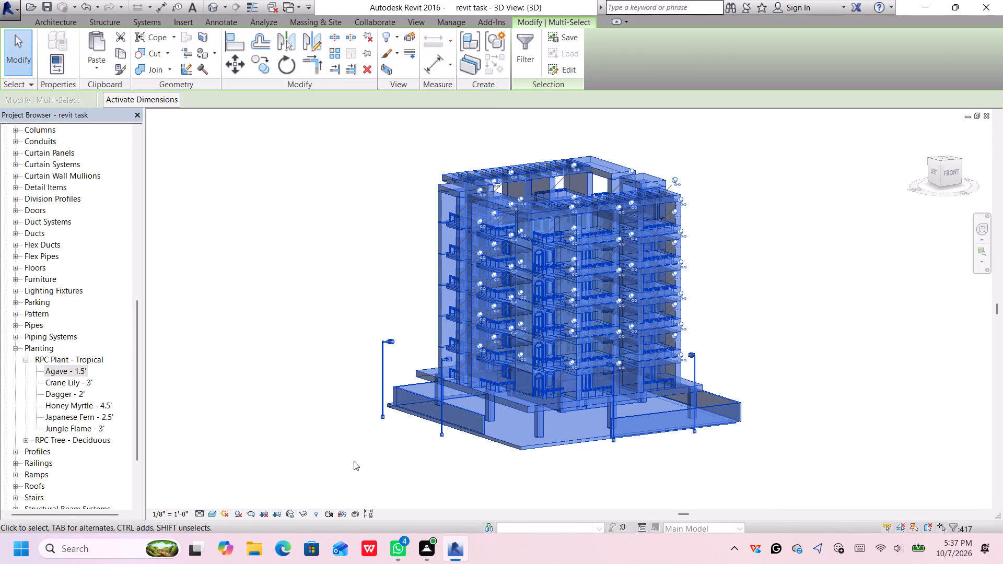
{"action": "left_click", "coordinate": [500, 39]}
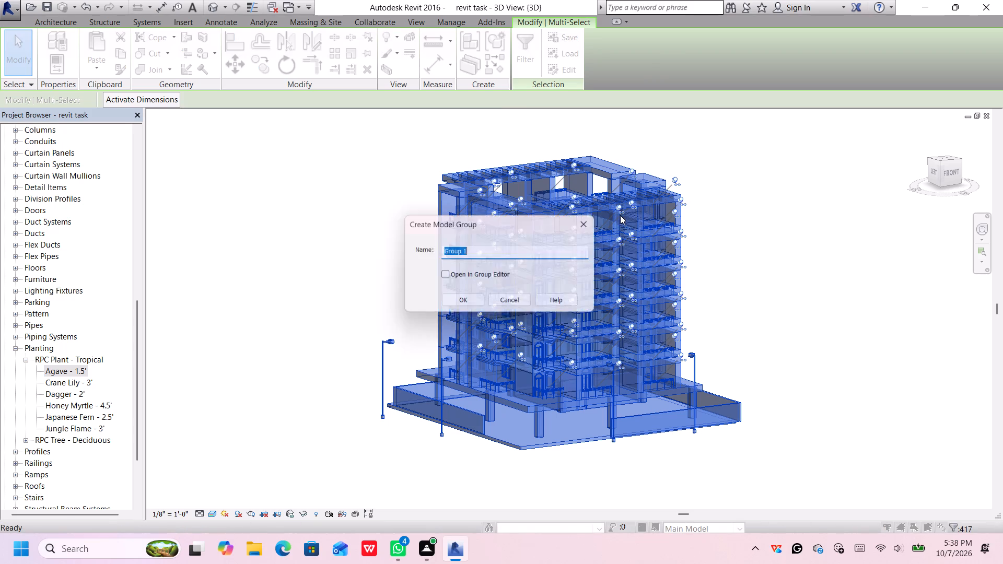
{"action": "key", "text": "BackSpace"}
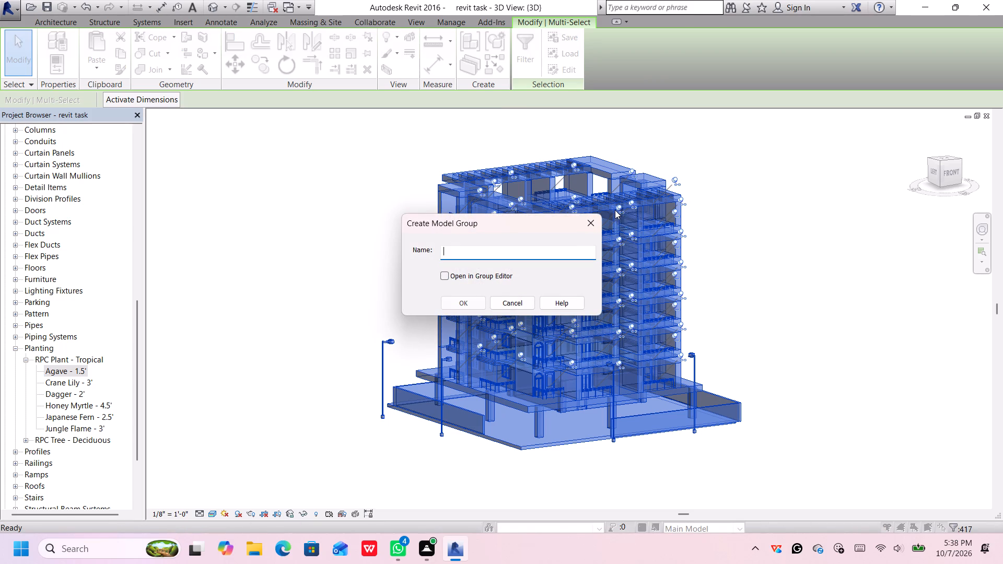
{"action": "key", "text": "r"}
{"action": "type", "text": "evit"}
{"action": "key", "text": "space"}
{"action": "type", "text": "building"}
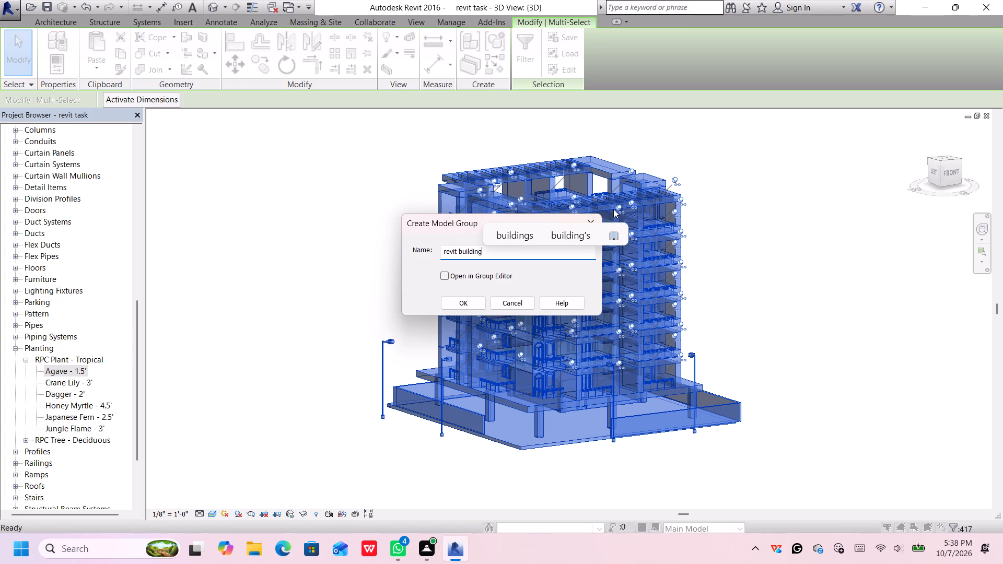
{"action": "key", "text": "Return"}
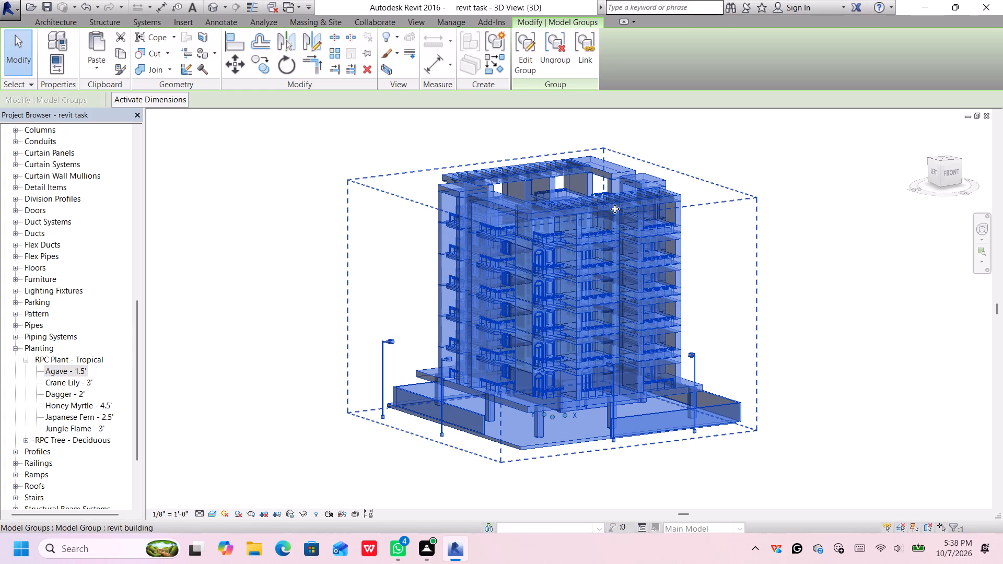
{"action": "middle_click_drag", "start_coordinate": [824, 320], "coordinate": [788, 301]}
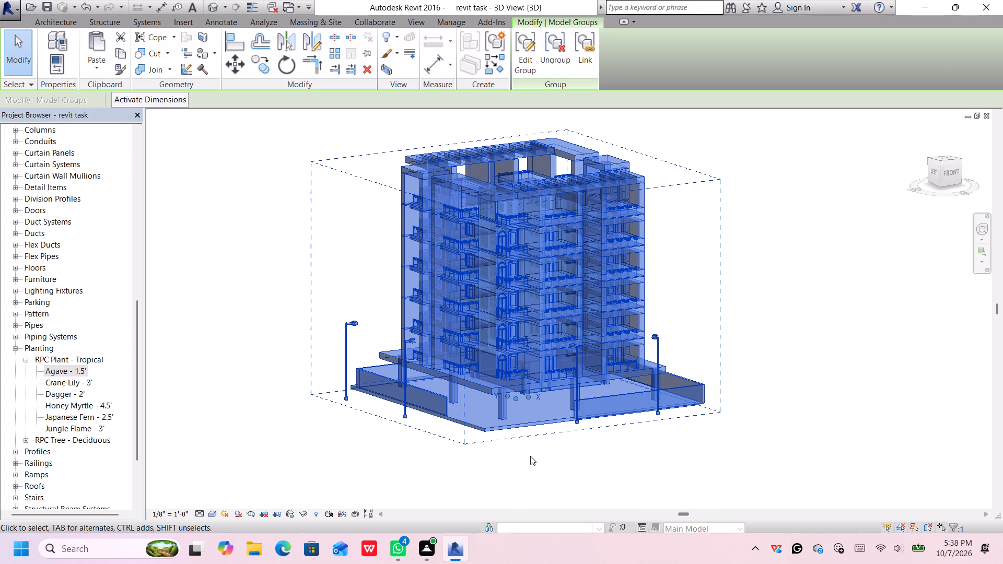
{"action": "left_click", "coordinate": [524, 472]}
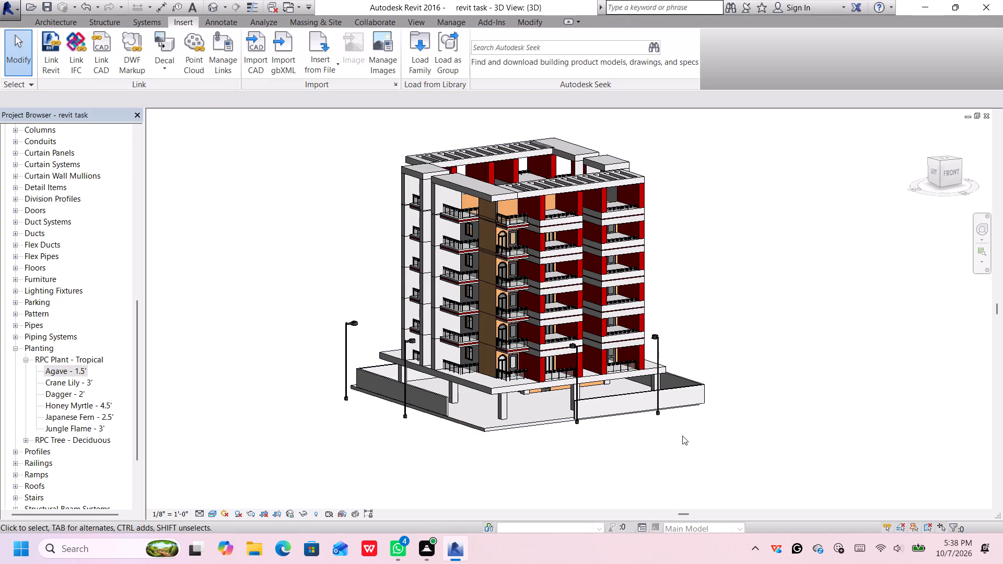
{"action": "middle_click_drag", "start_coordinate": [736, 354], "coordinate": [747, 374]}
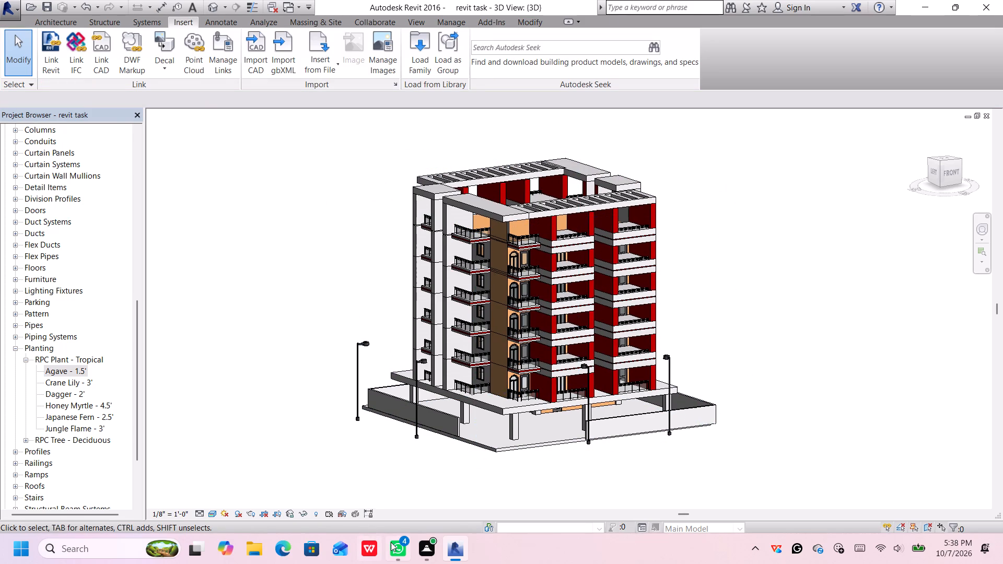